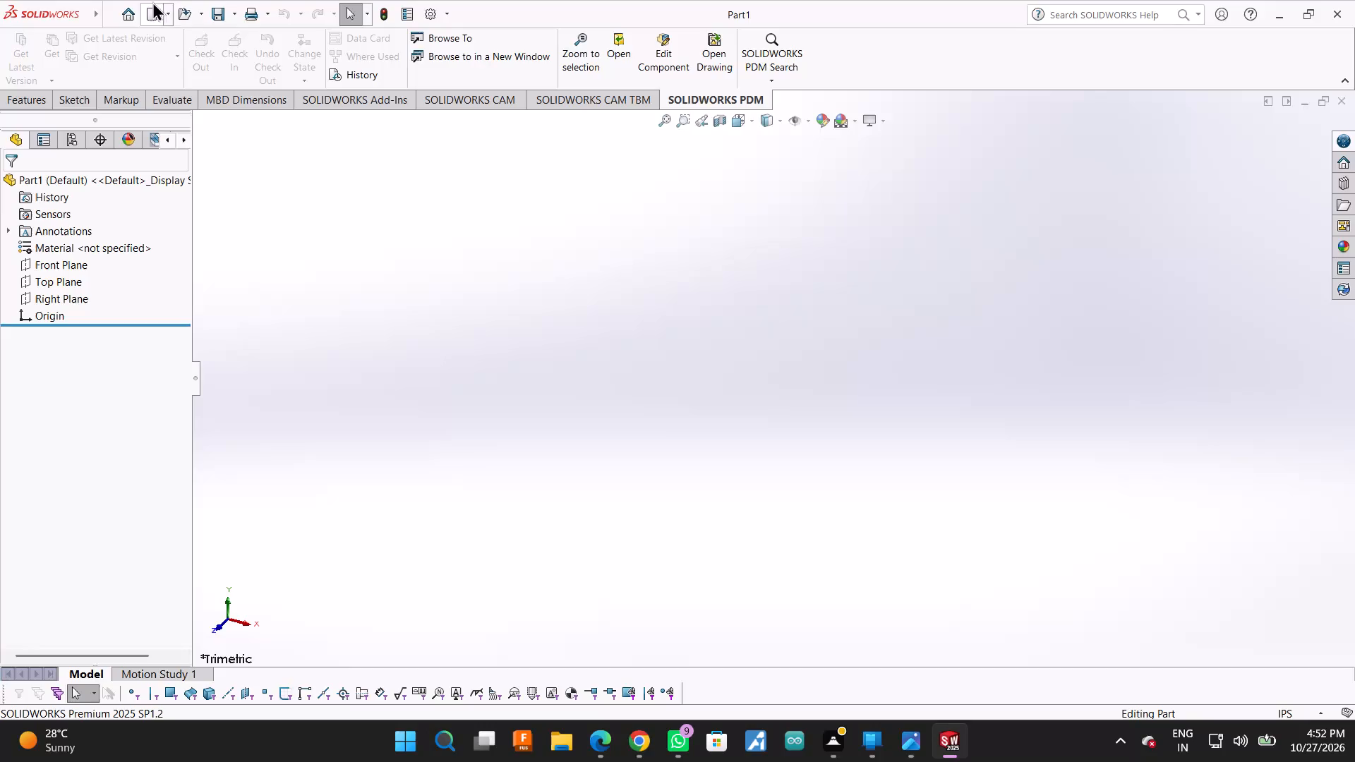
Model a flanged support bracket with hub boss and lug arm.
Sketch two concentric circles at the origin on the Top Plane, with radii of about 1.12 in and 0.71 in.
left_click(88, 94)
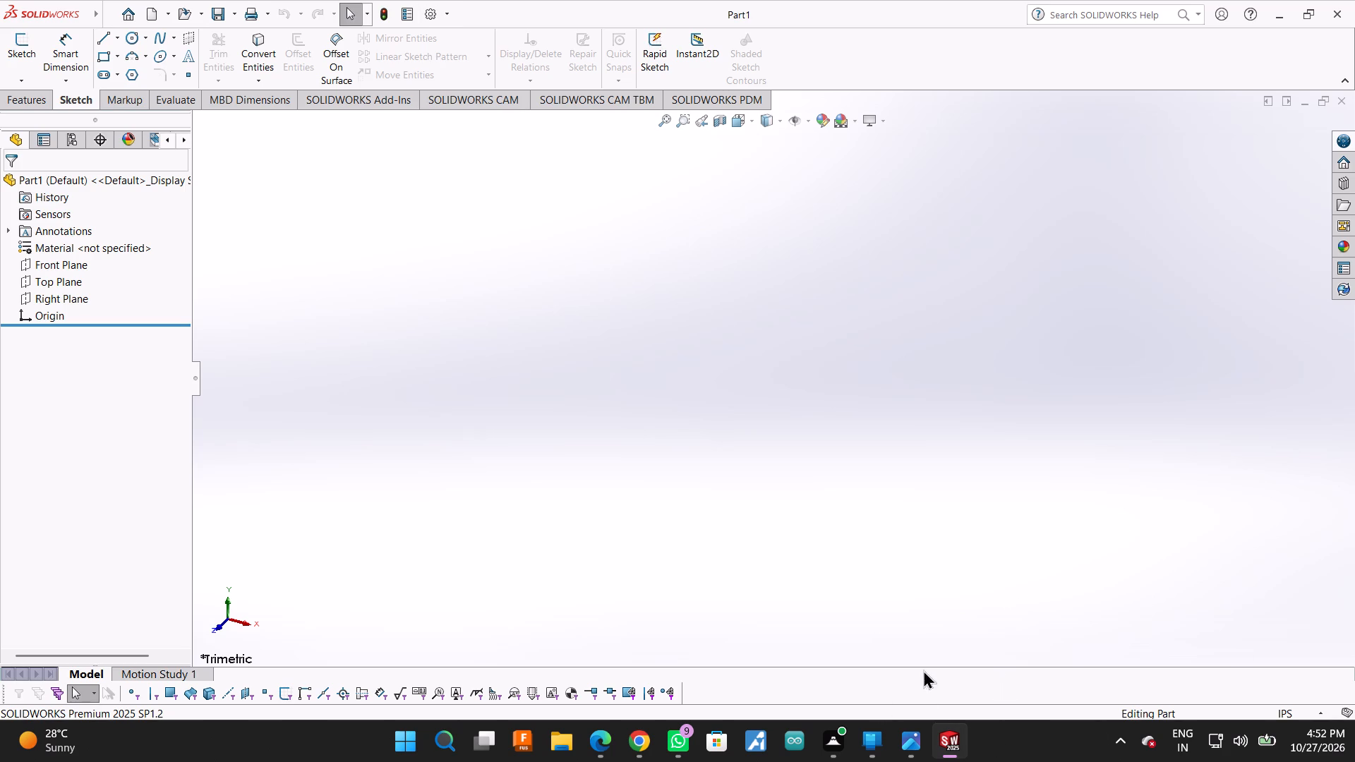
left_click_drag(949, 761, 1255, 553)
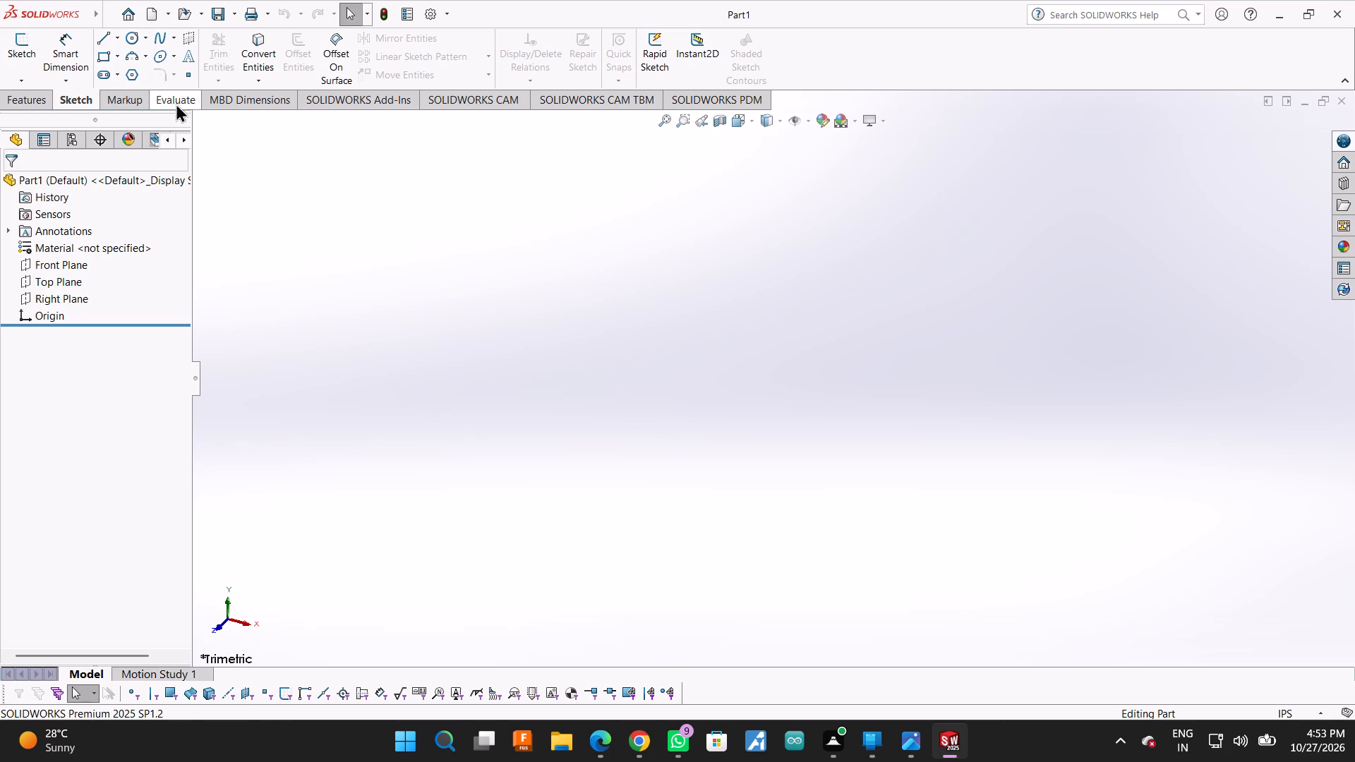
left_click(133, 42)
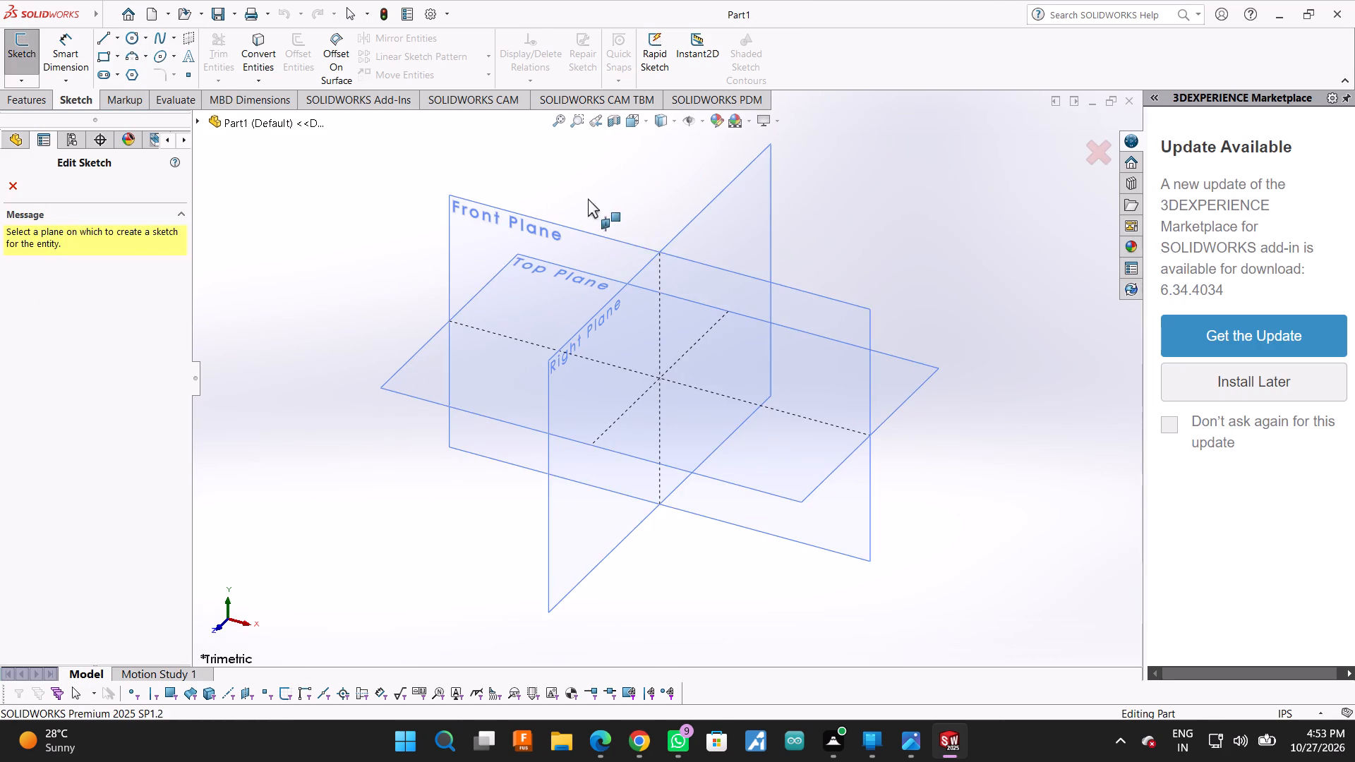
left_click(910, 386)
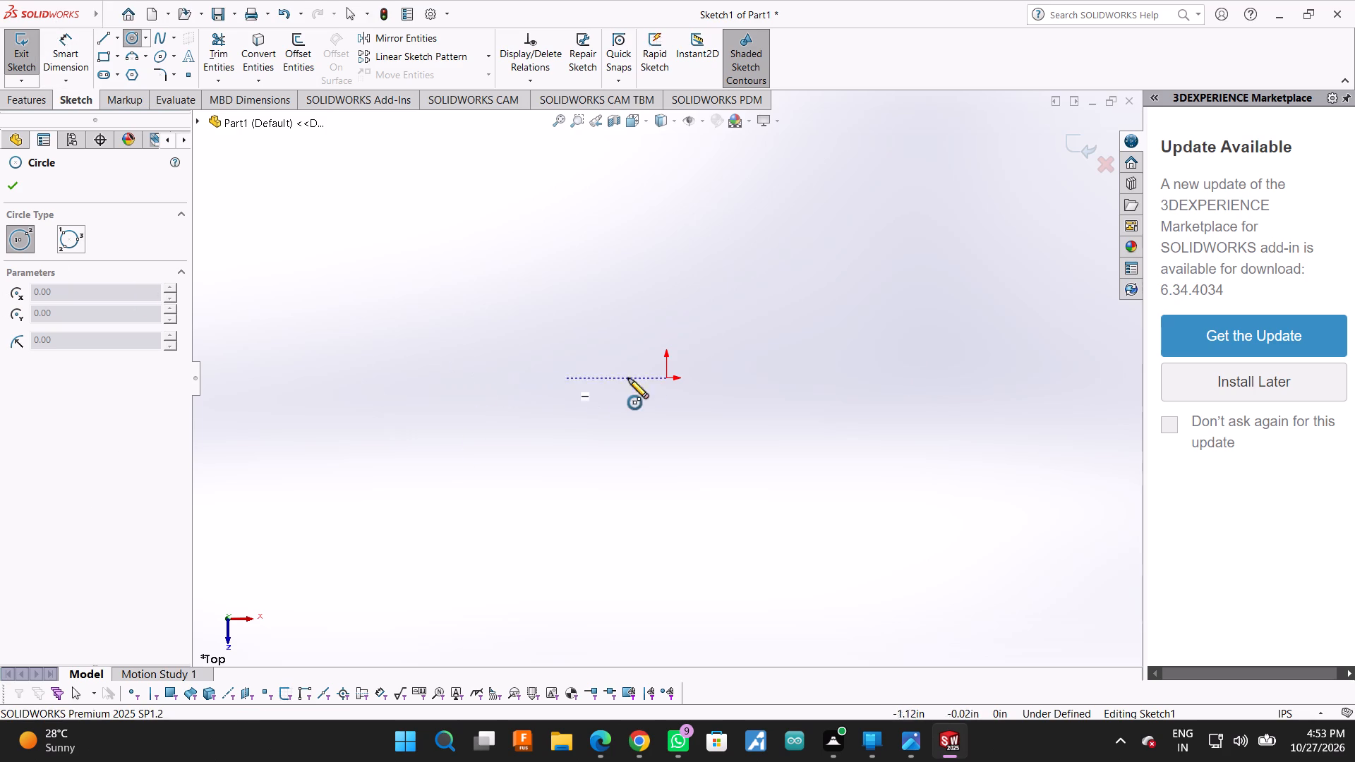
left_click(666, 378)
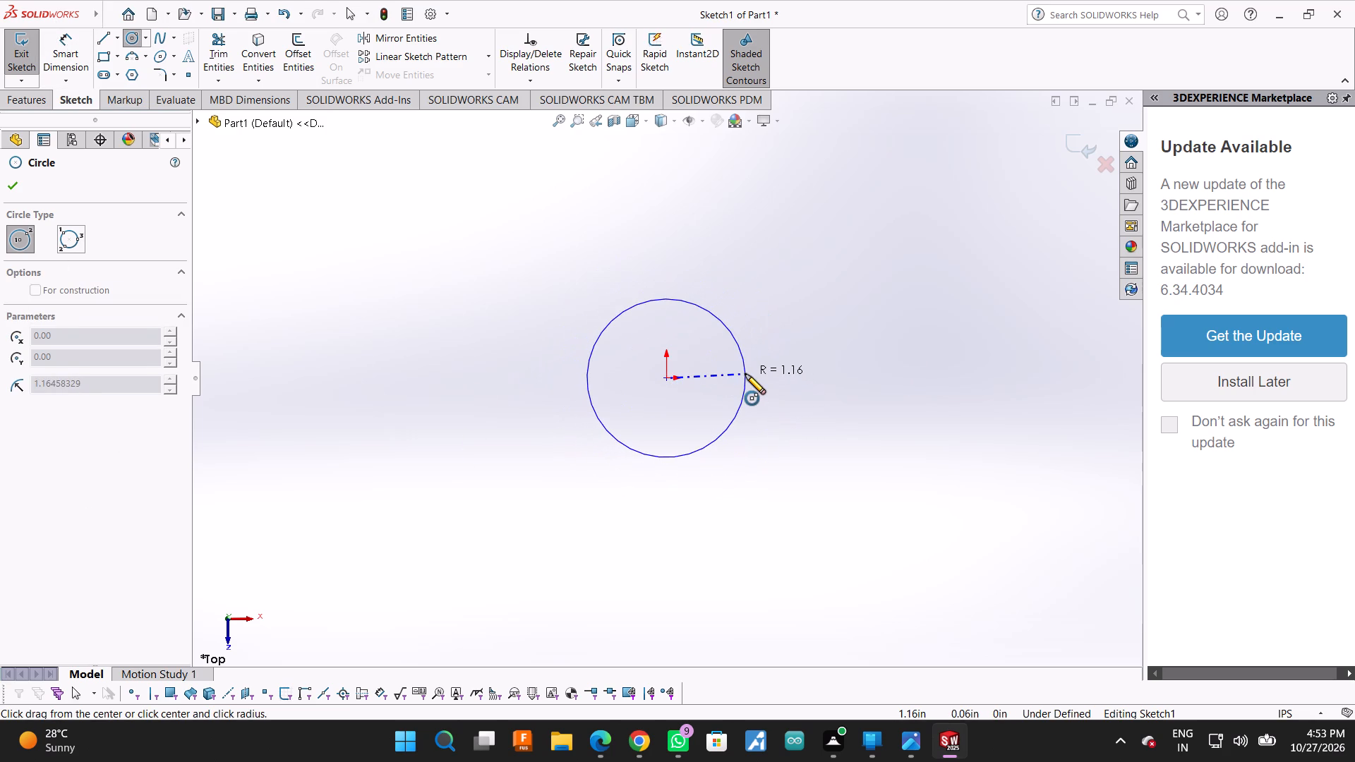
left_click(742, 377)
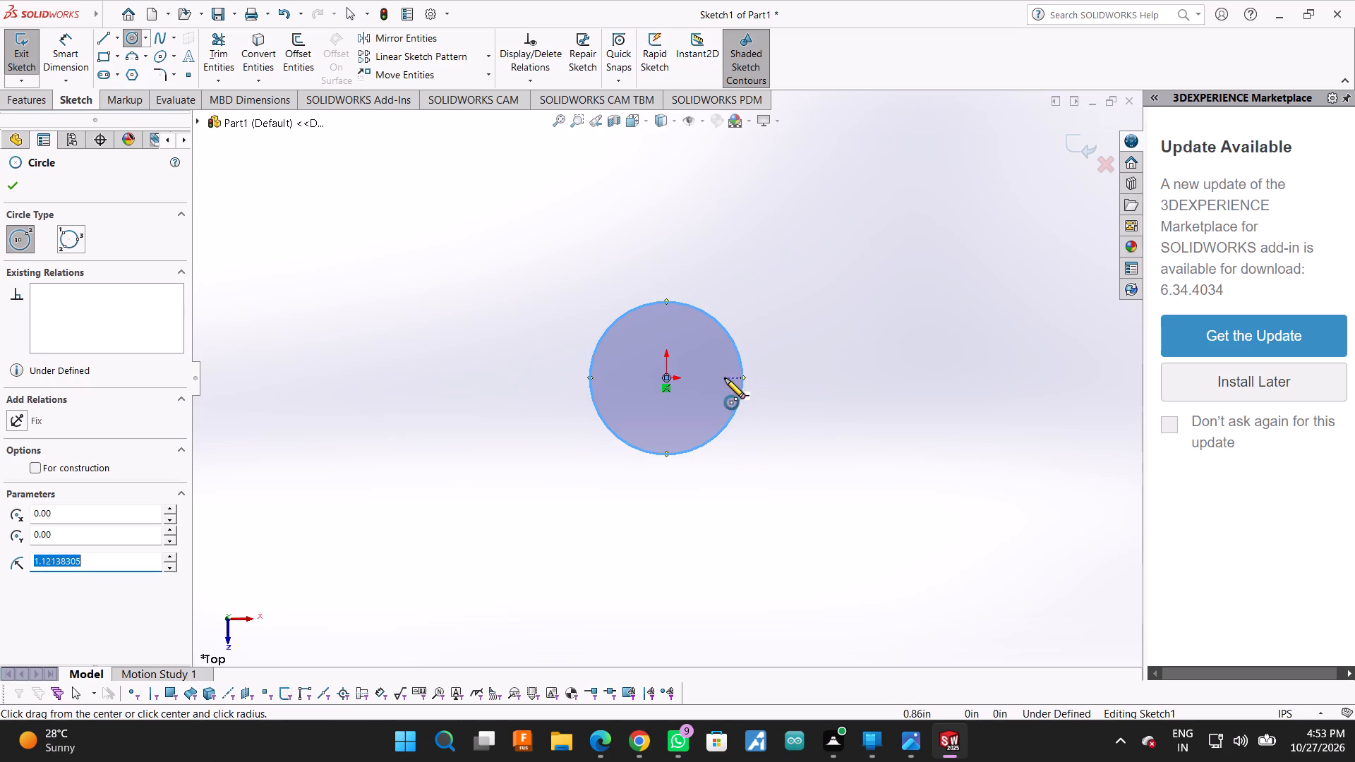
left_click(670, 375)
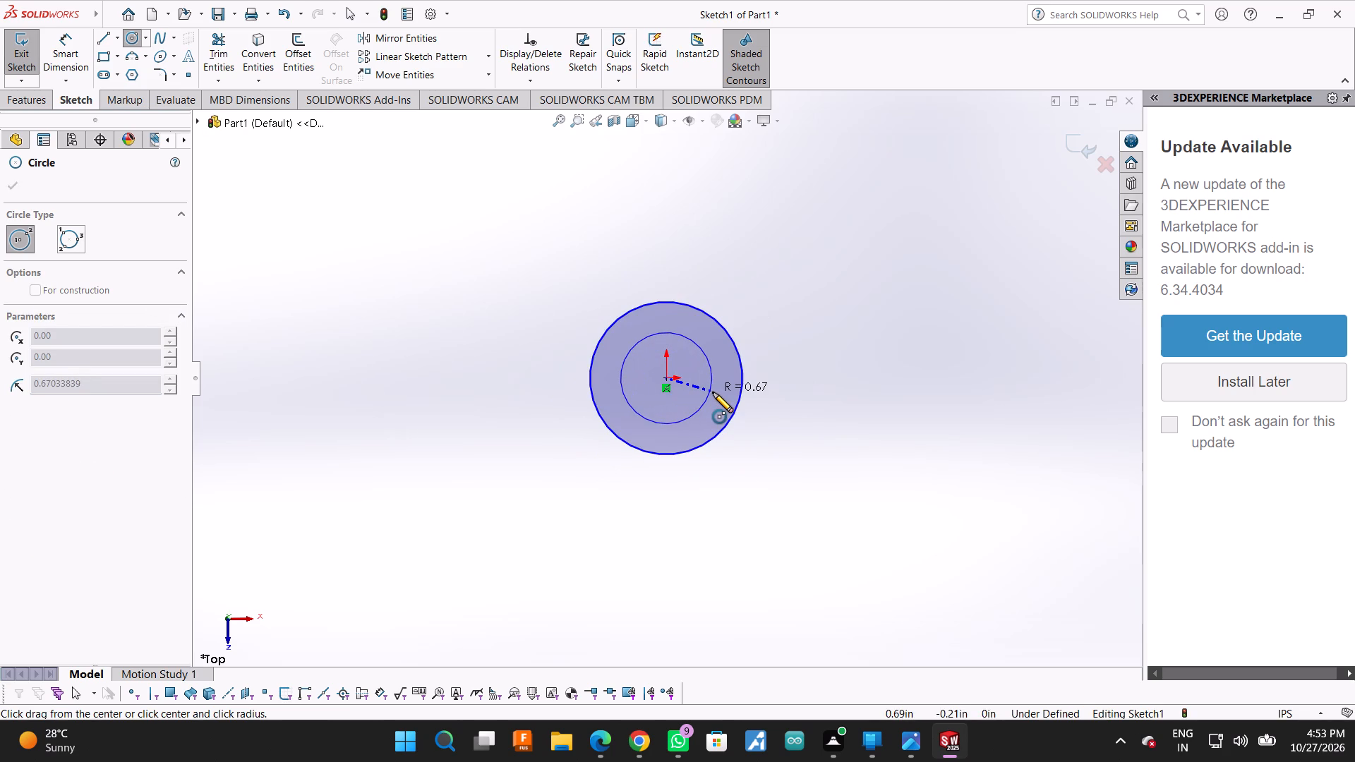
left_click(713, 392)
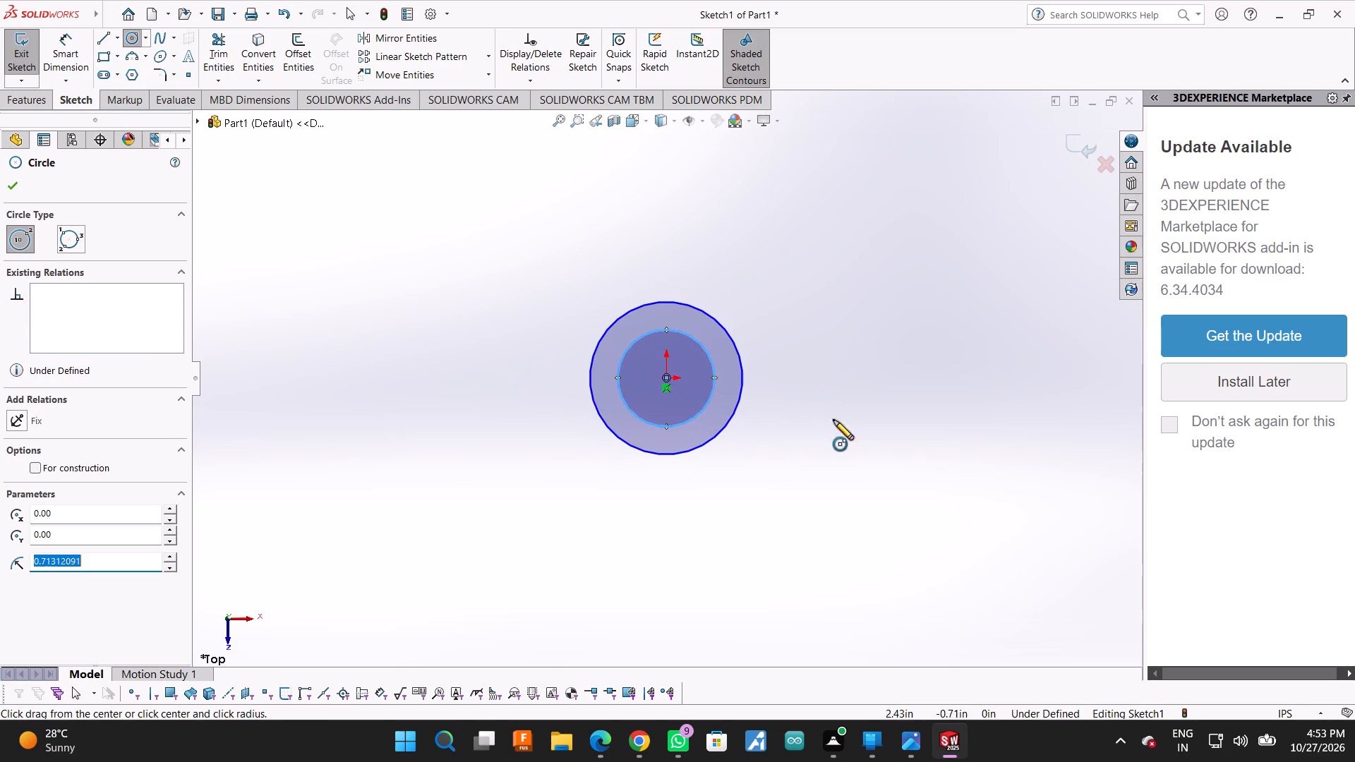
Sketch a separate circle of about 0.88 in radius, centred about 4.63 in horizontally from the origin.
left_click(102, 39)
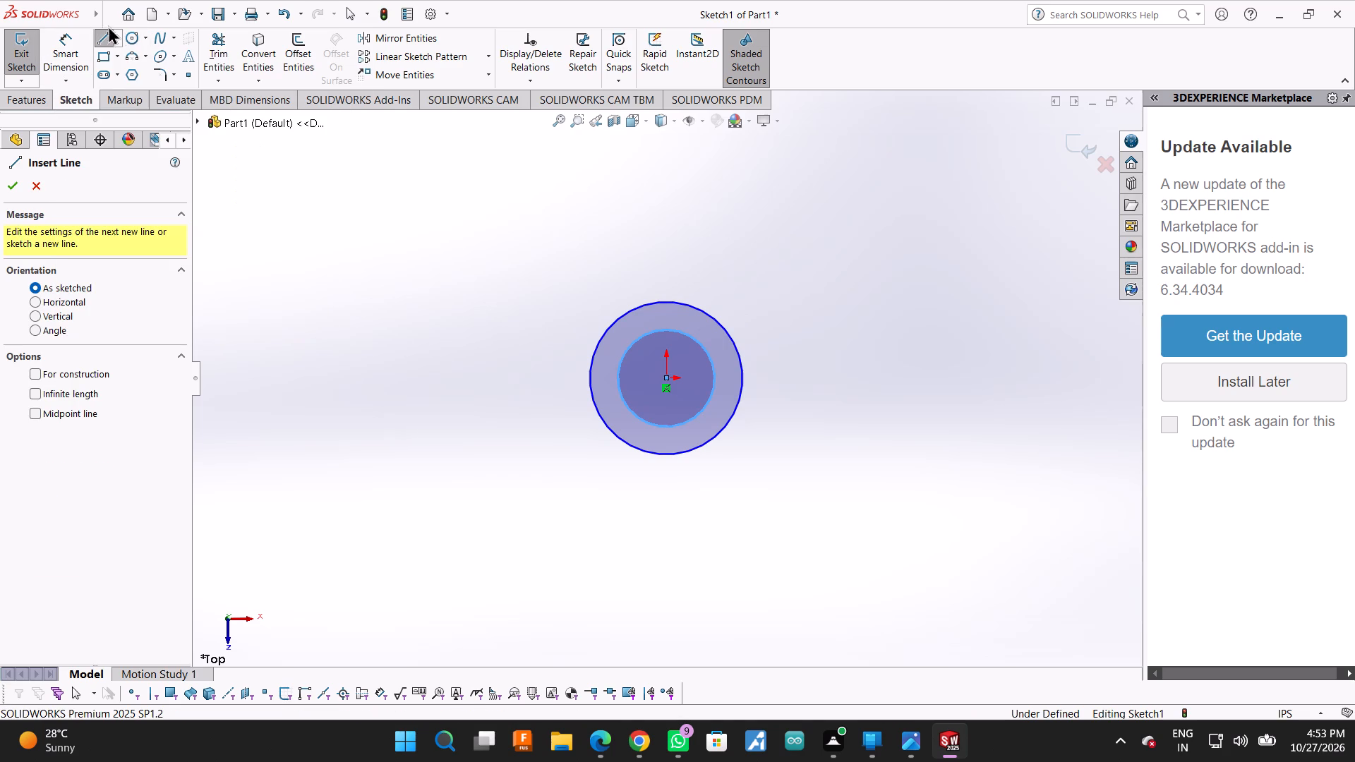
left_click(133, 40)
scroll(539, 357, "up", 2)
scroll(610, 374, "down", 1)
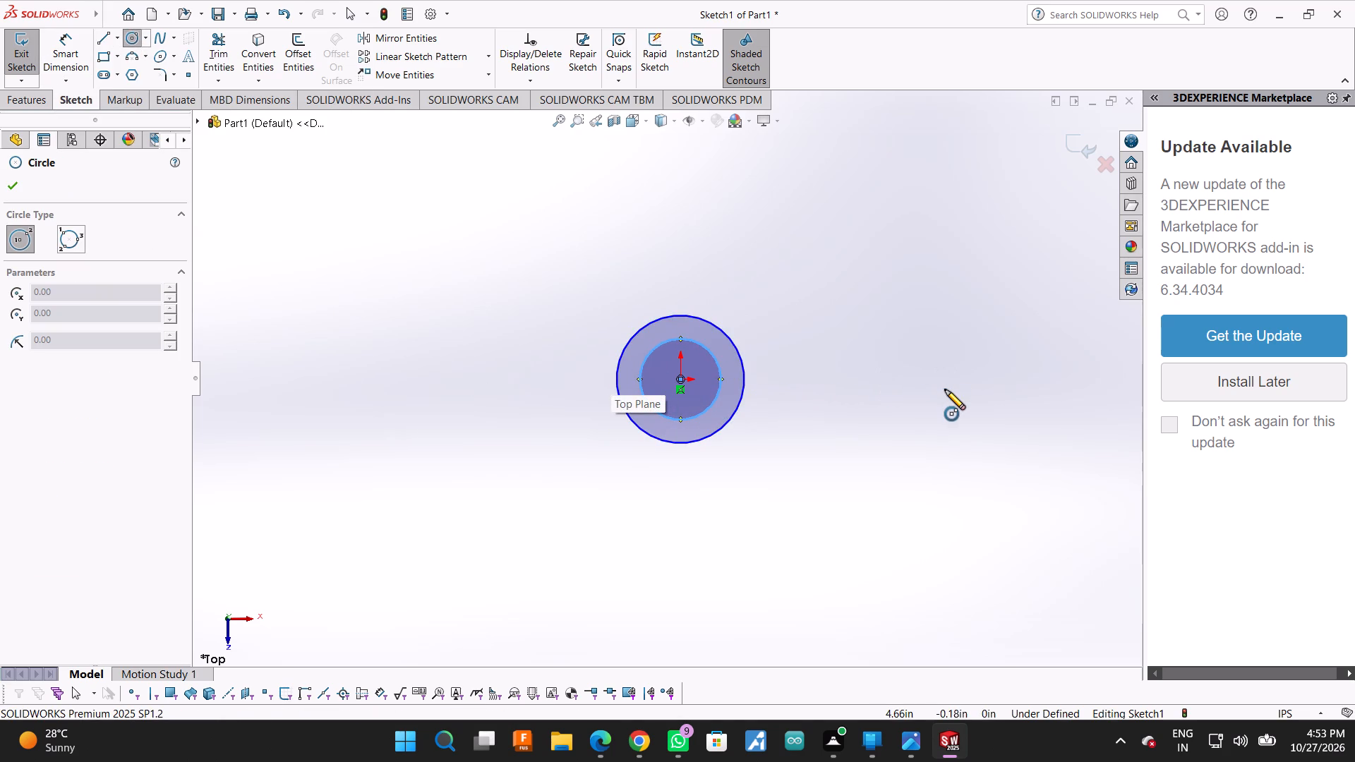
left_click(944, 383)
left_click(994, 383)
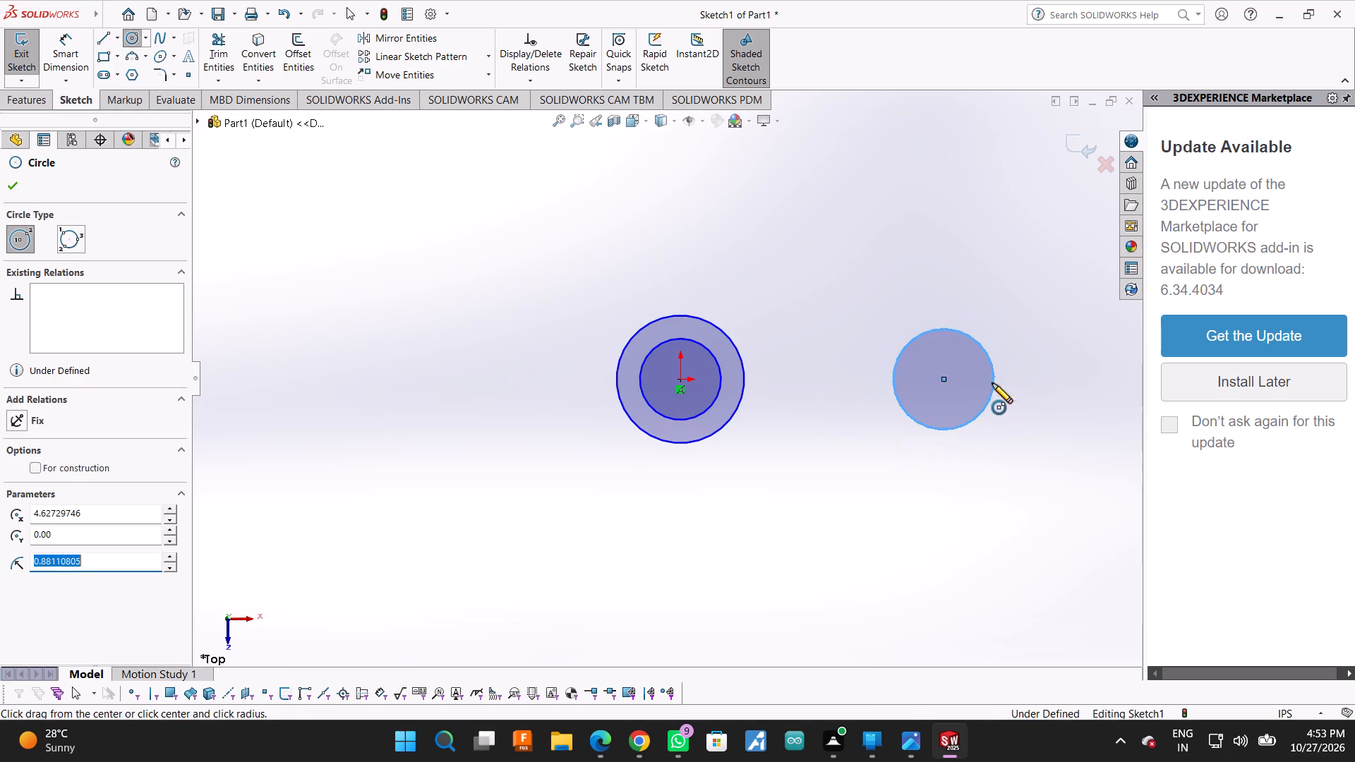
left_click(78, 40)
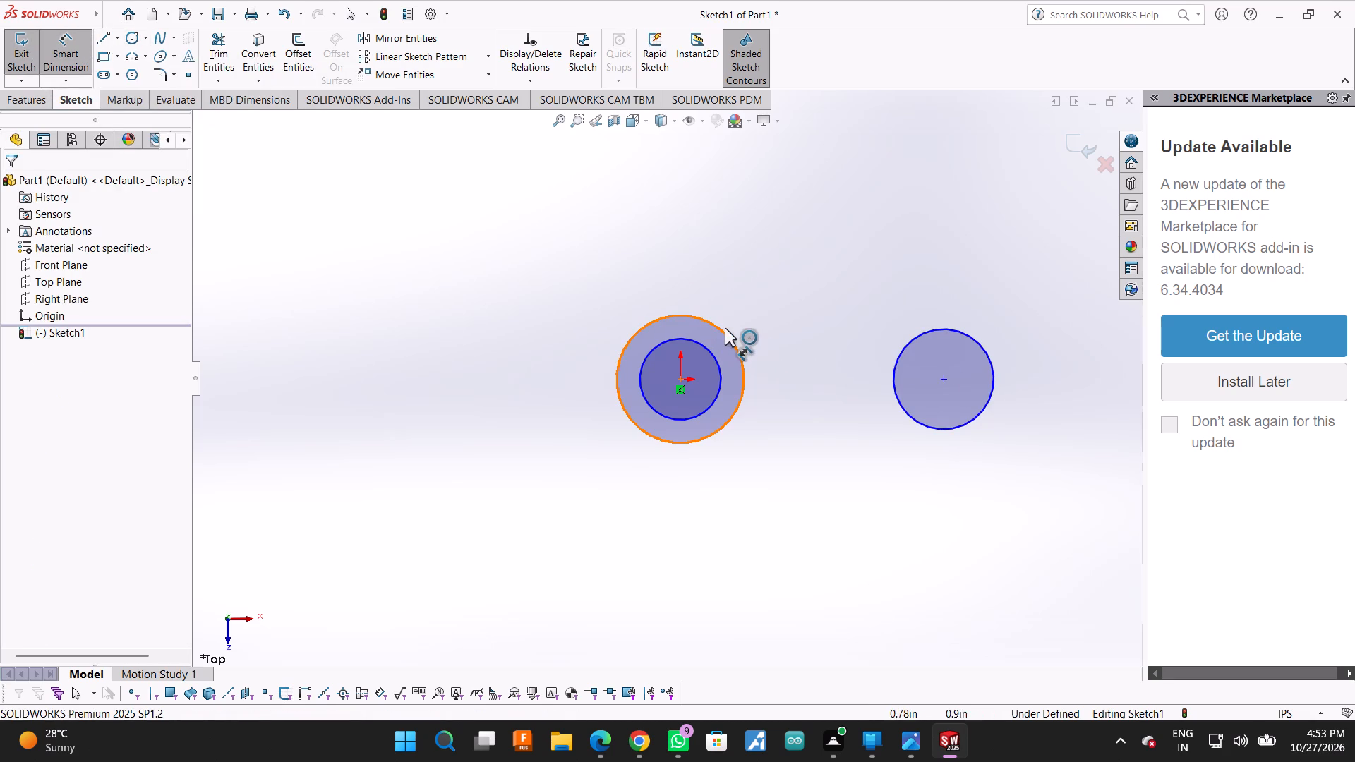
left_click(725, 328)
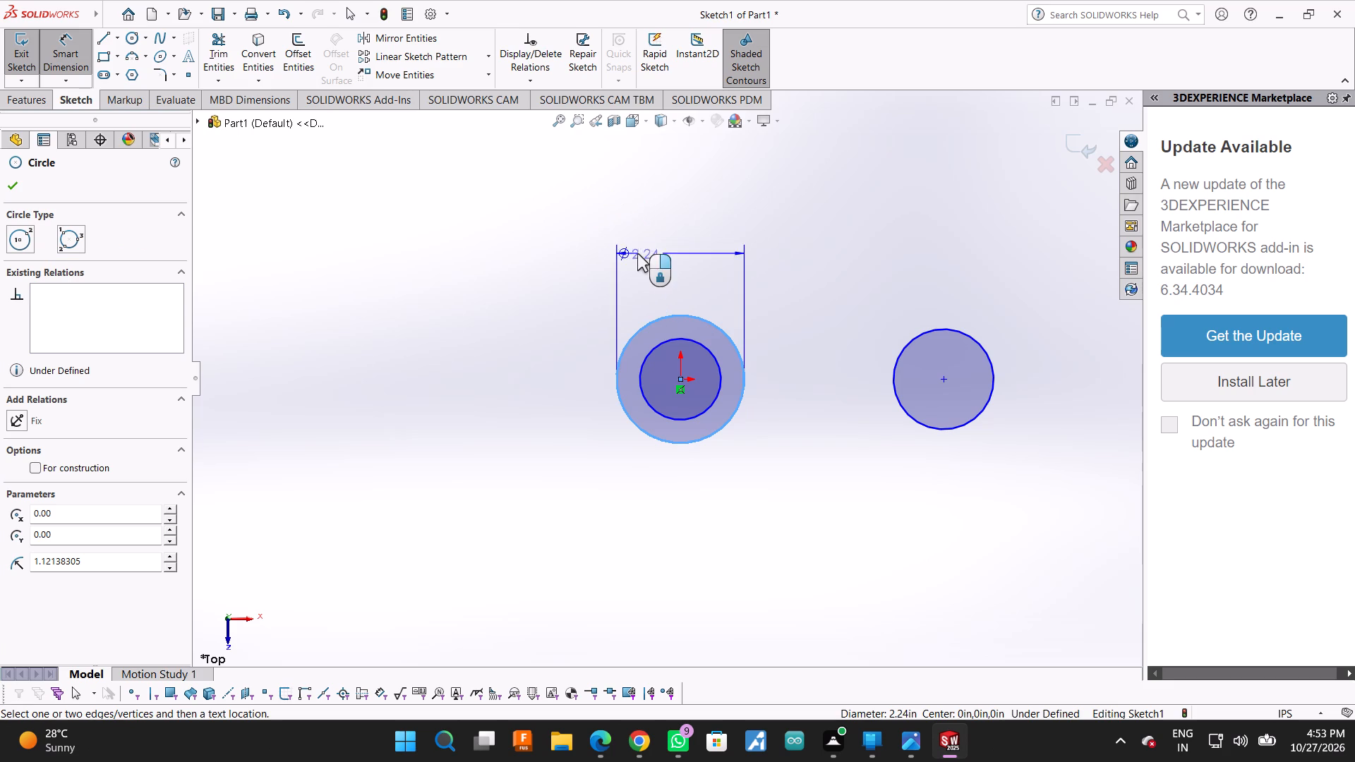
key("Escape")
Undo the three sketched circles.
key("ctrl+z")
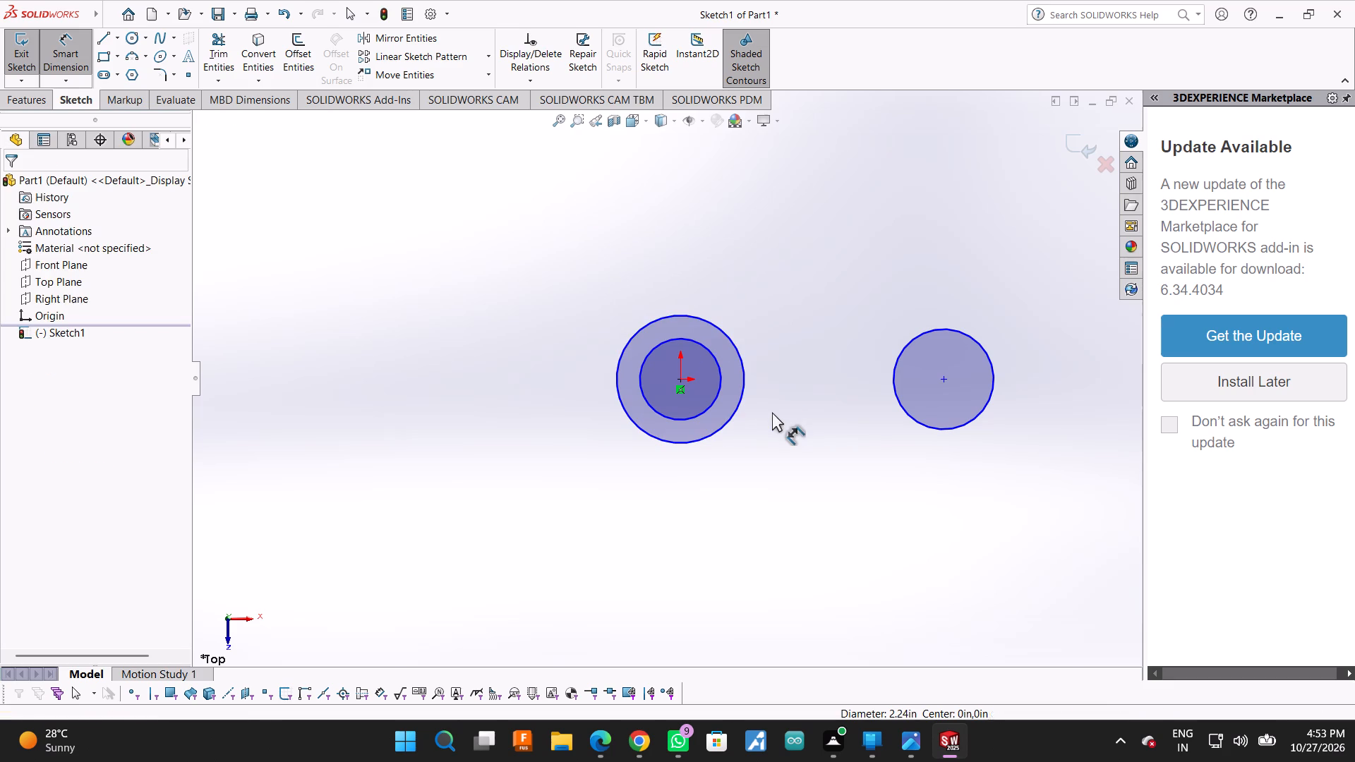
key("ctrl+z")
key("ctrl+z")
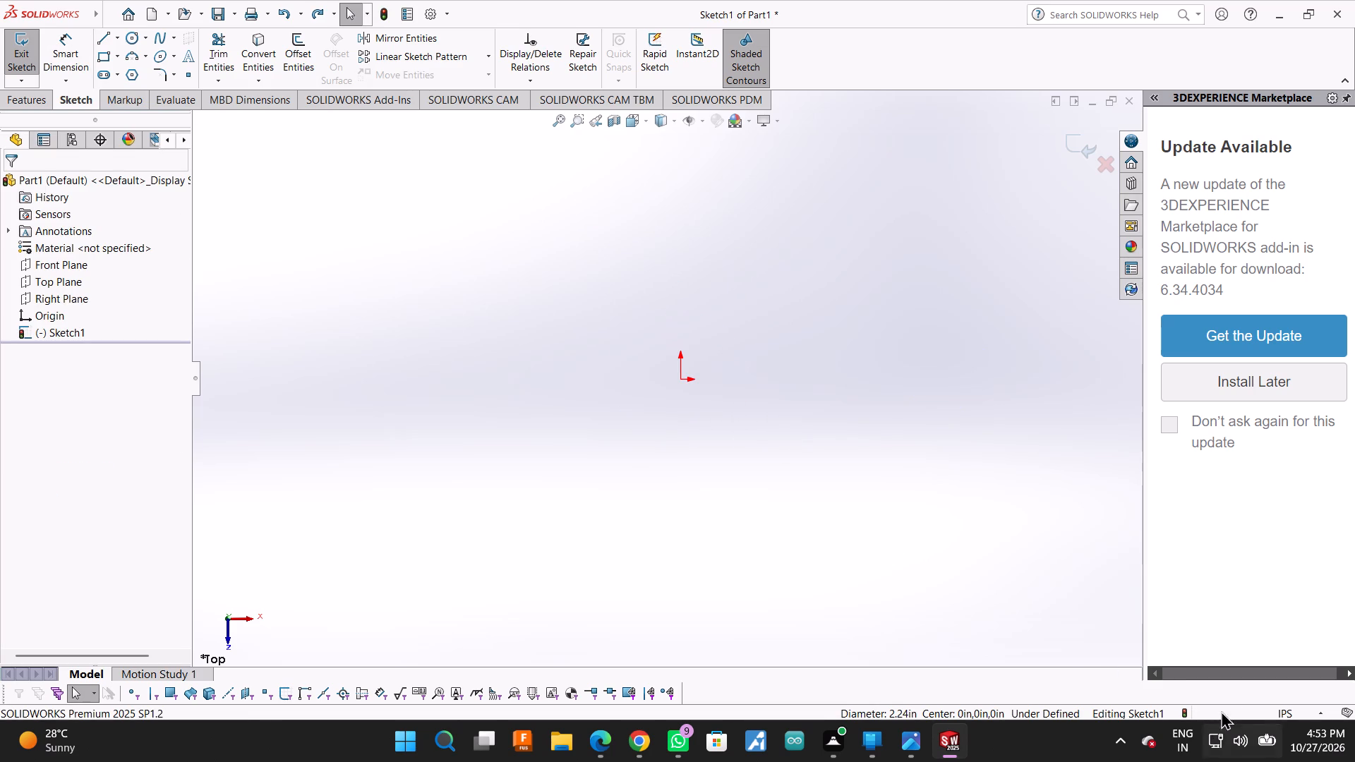
Change the document unit system to MMGS (millimeter, gram, second).
left_click(1280, 713)
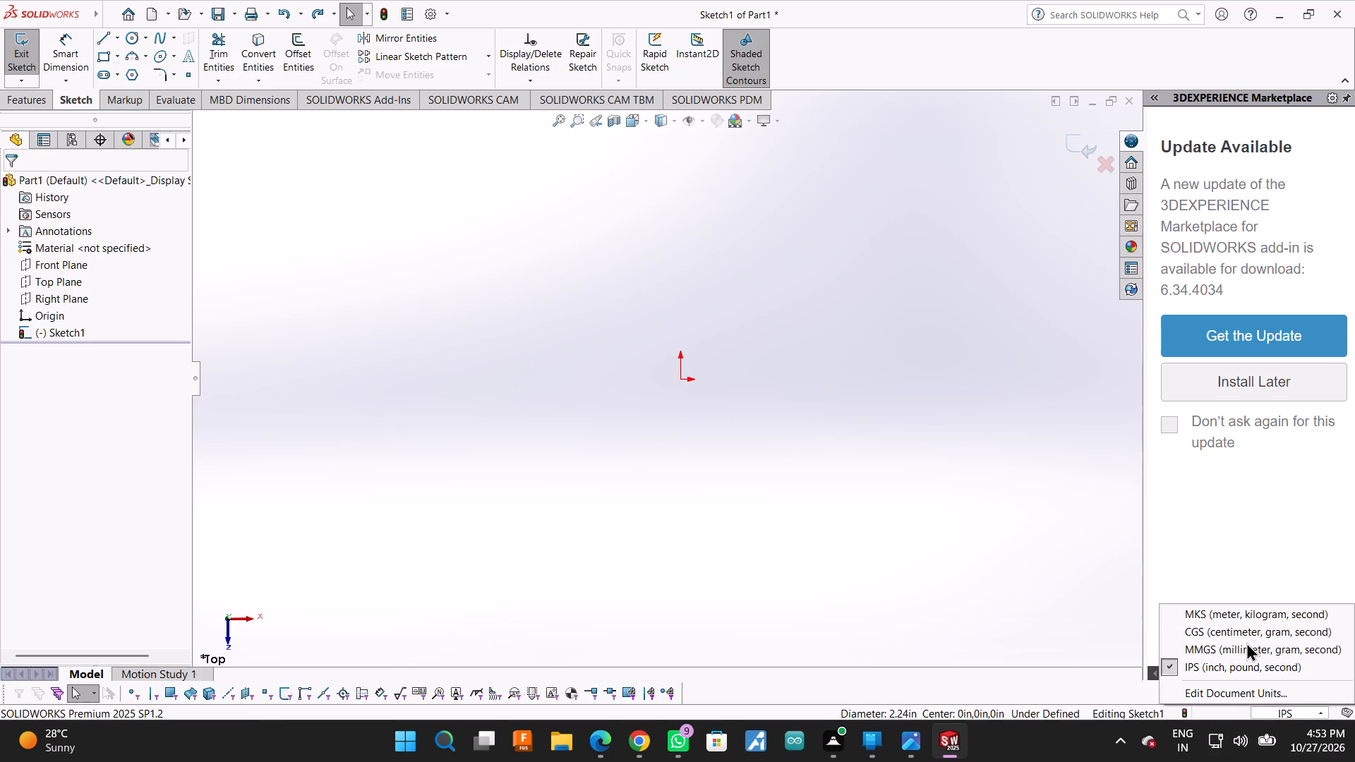
left_click(1231, 643)
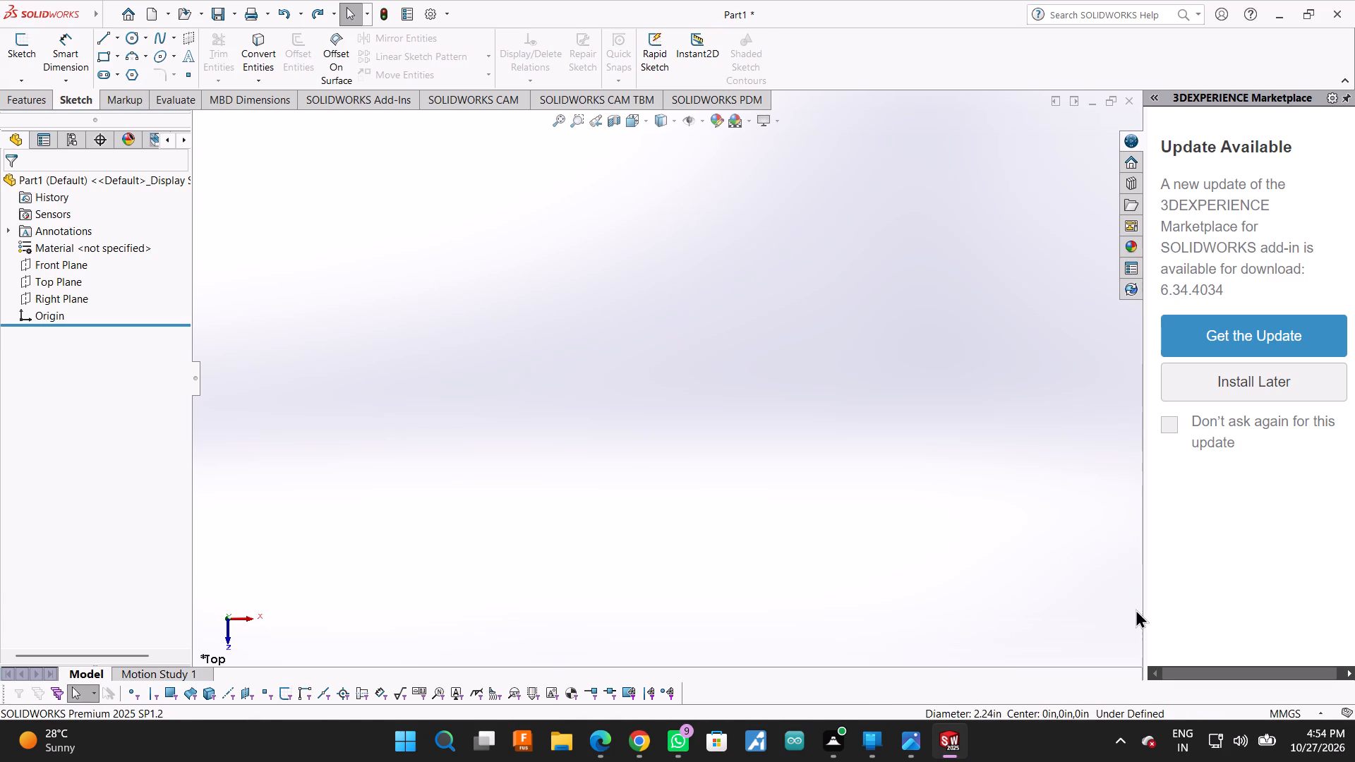
Sketch two concentric circles at the origin on the Top Plane, with radii of about 46.6 mm and 28.6 mm.
left_click_drag(1143, 610, 1354, 614)
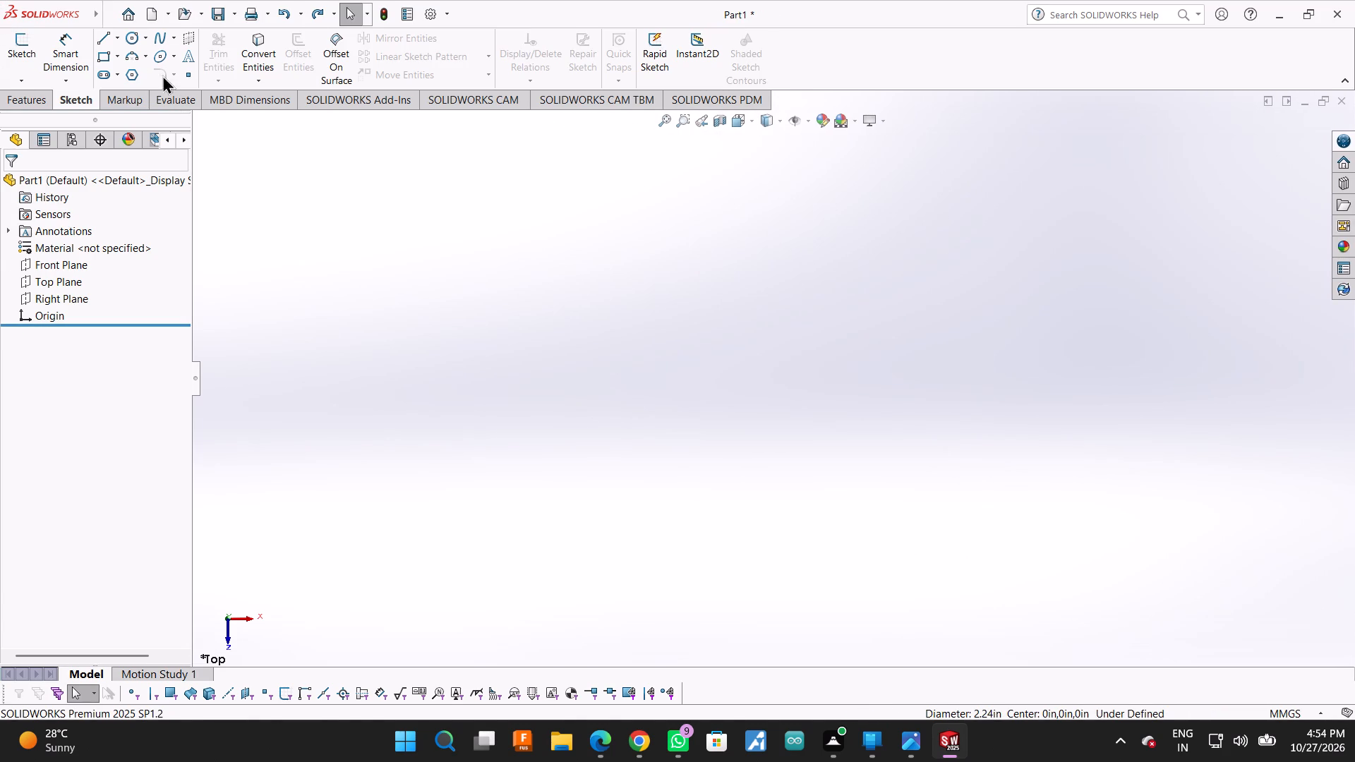
left_click(128, 35)
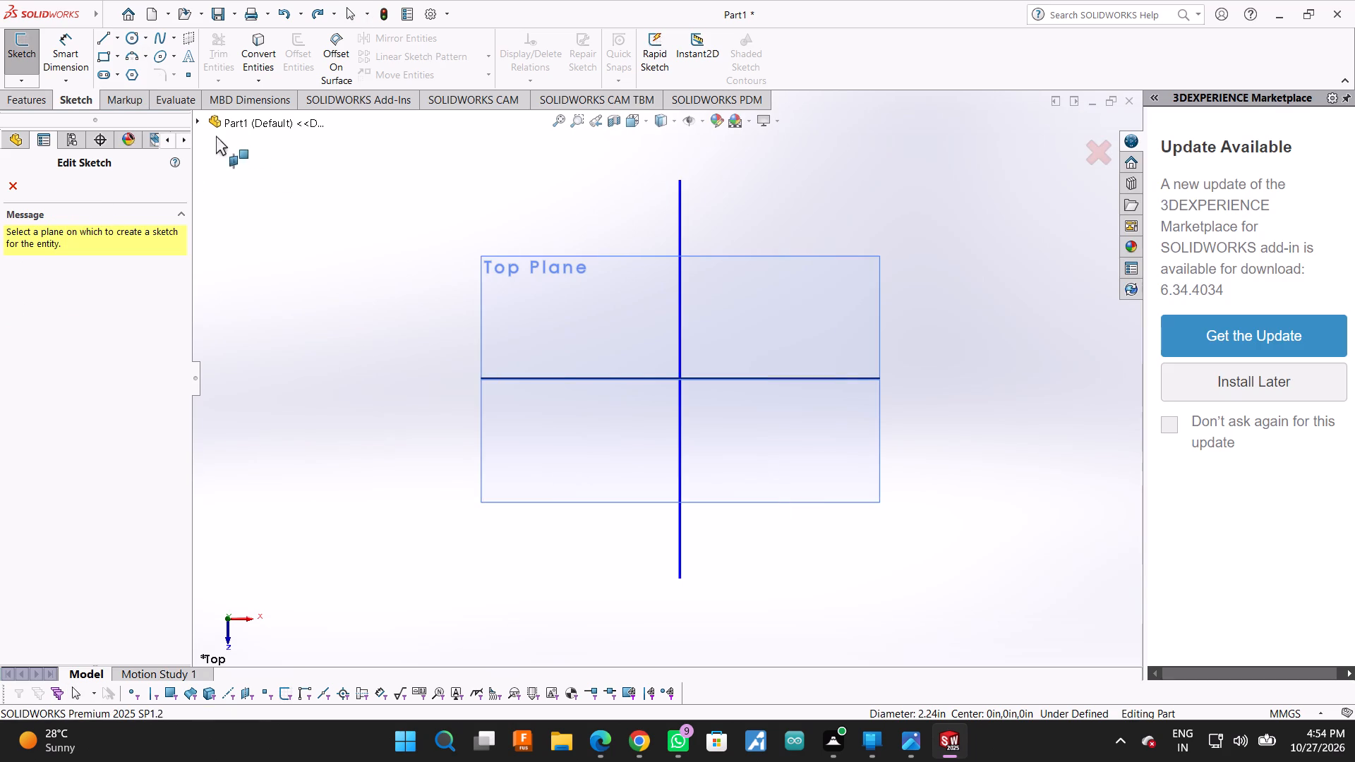
left_click(519, 276)
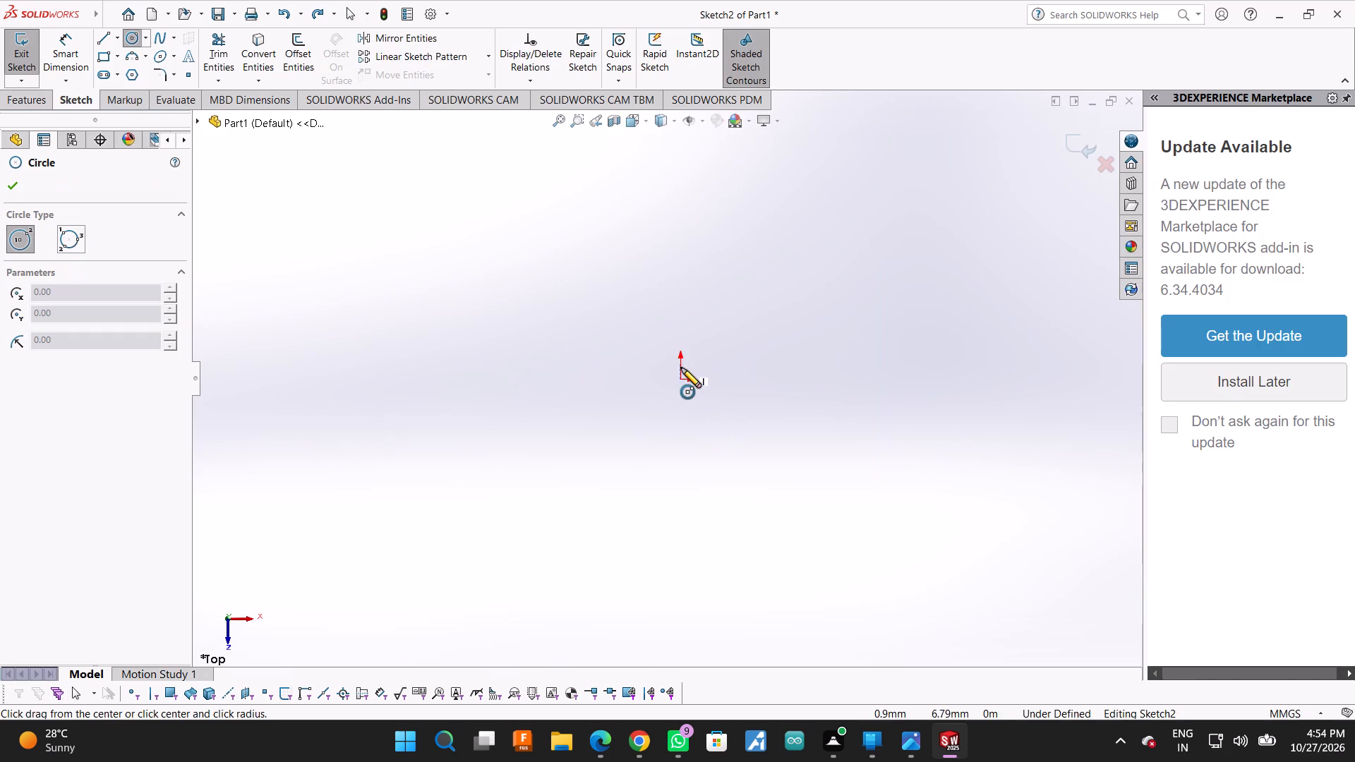
left_click(680, 377)
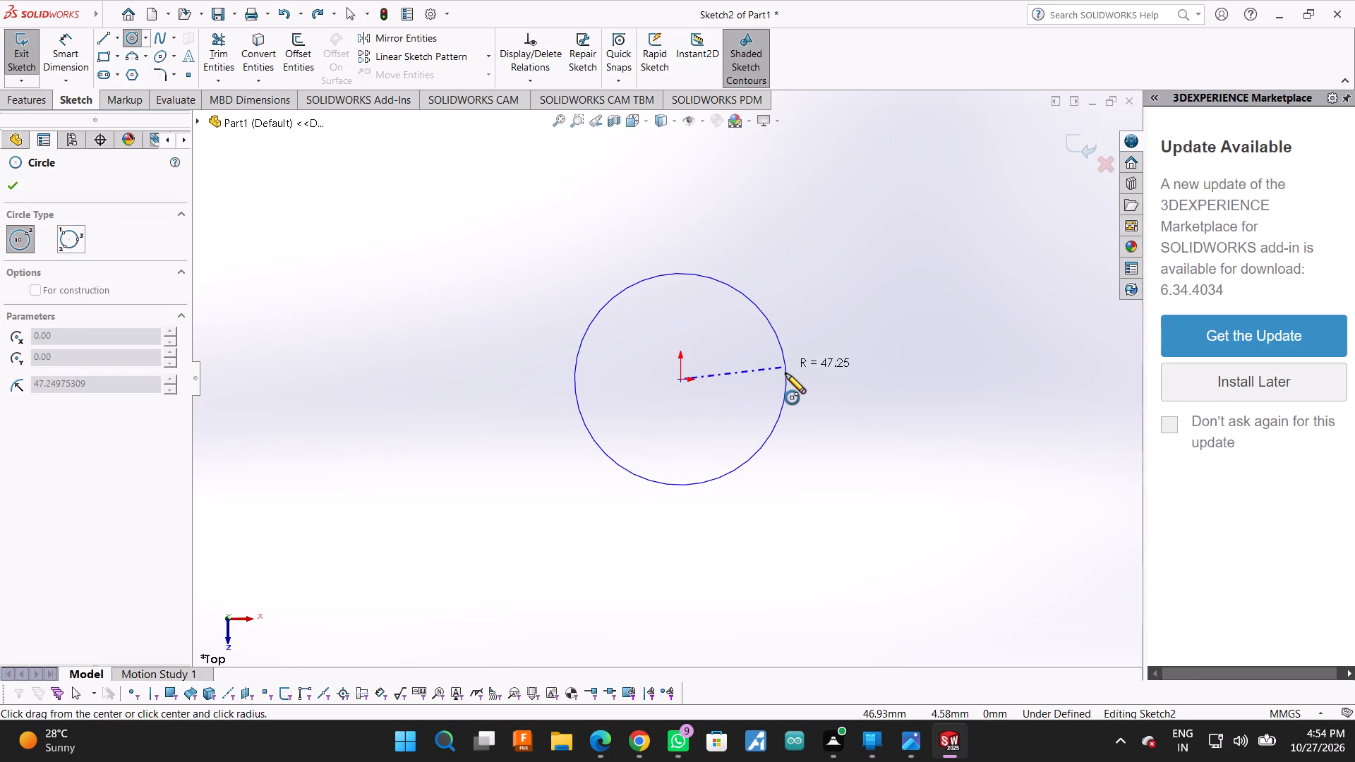
left_click(785, 380)
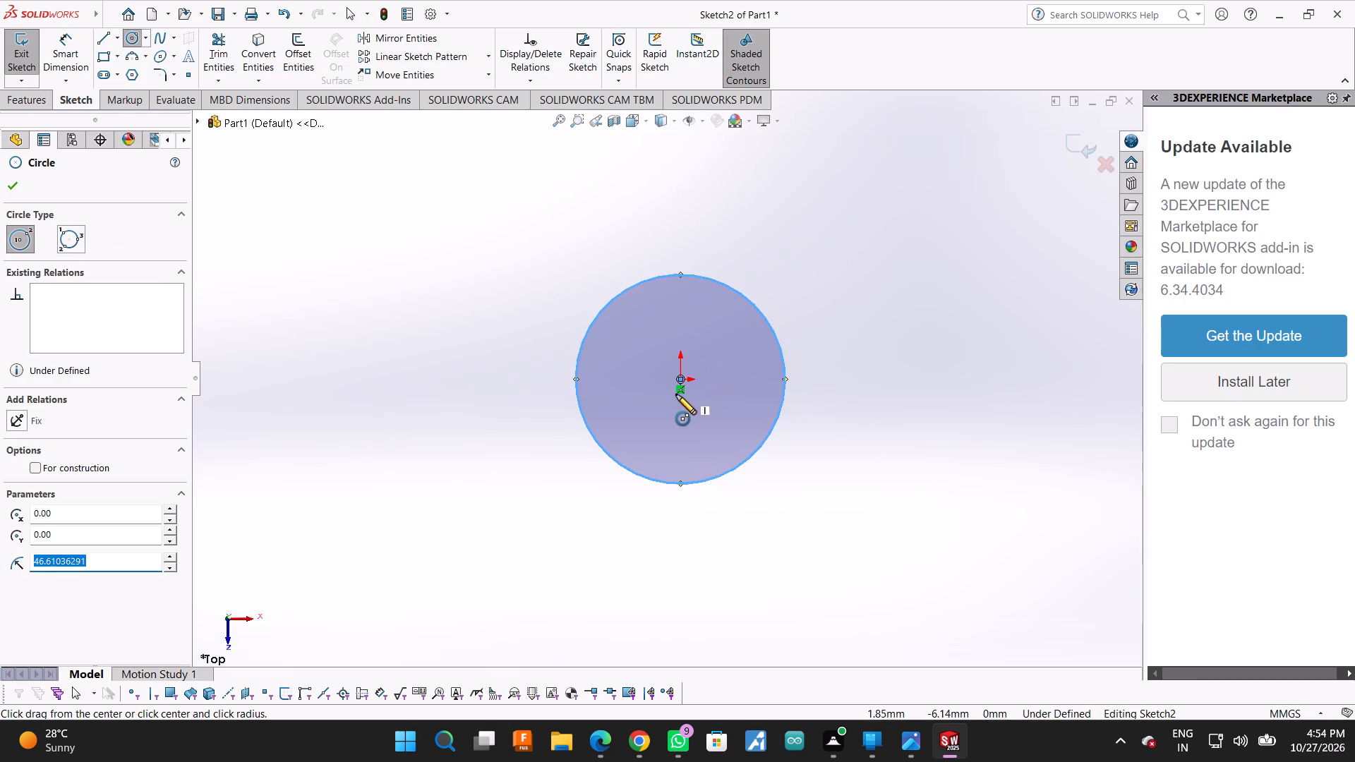
left_click(680, 382)
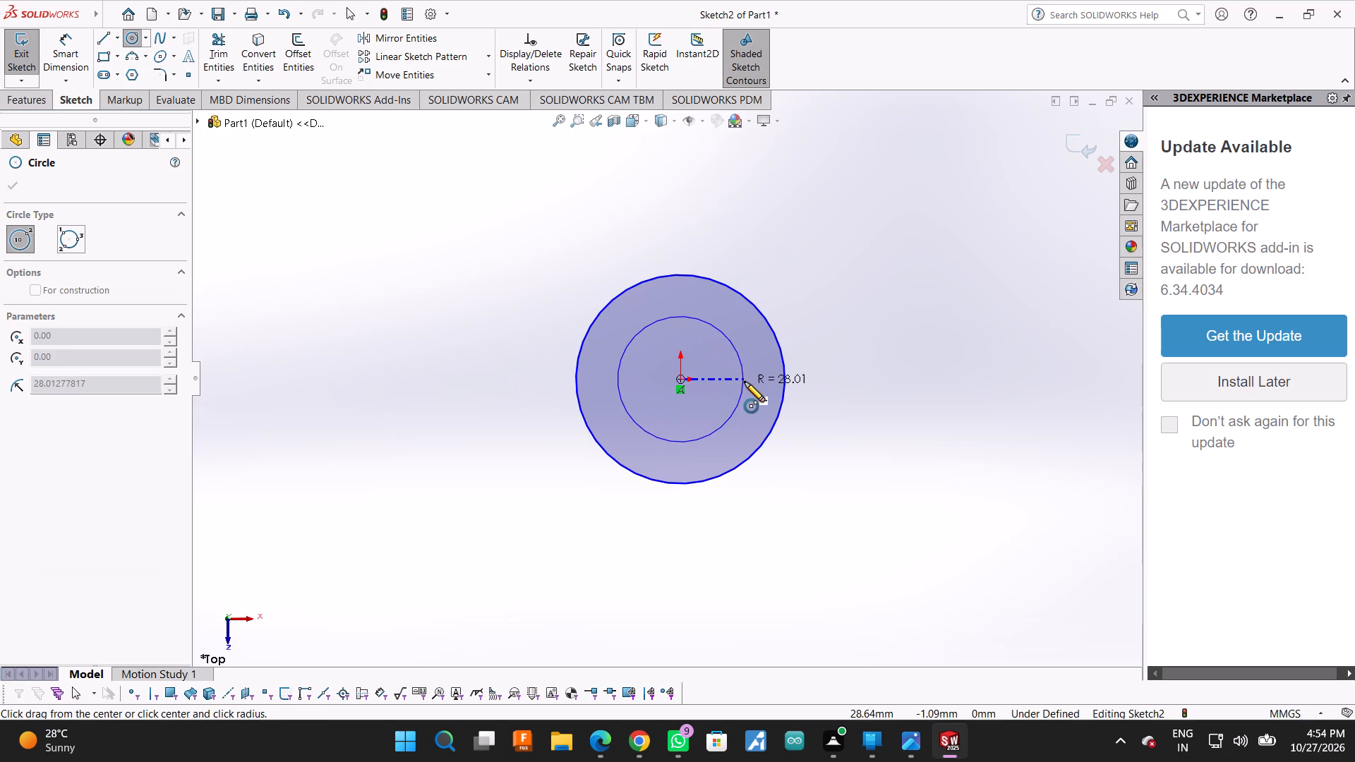
left_click(745, 382)
Sketch a third circle of about 26.8 mm radius, centred about 126.6 mm horizontally from the origin.
scroll(862, 392, "up", 2)
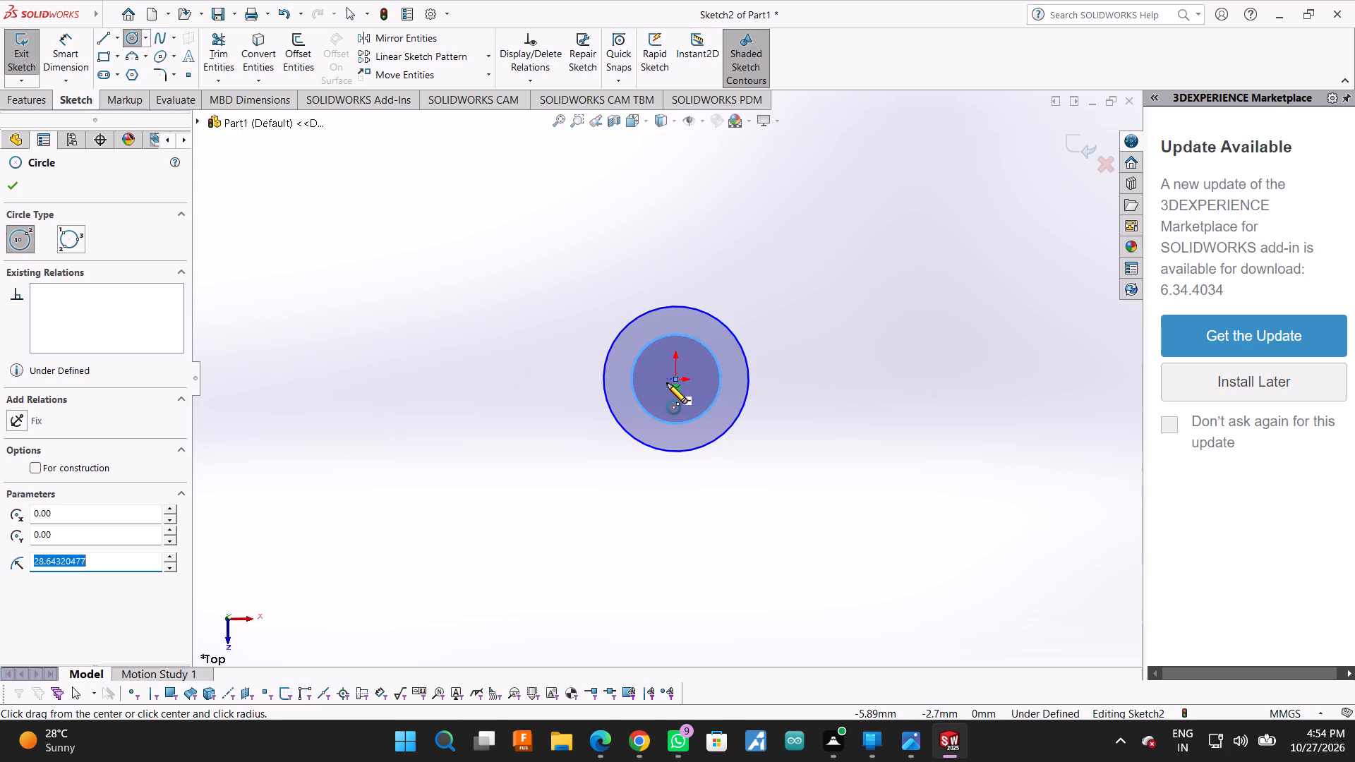
left_click(873, 375)
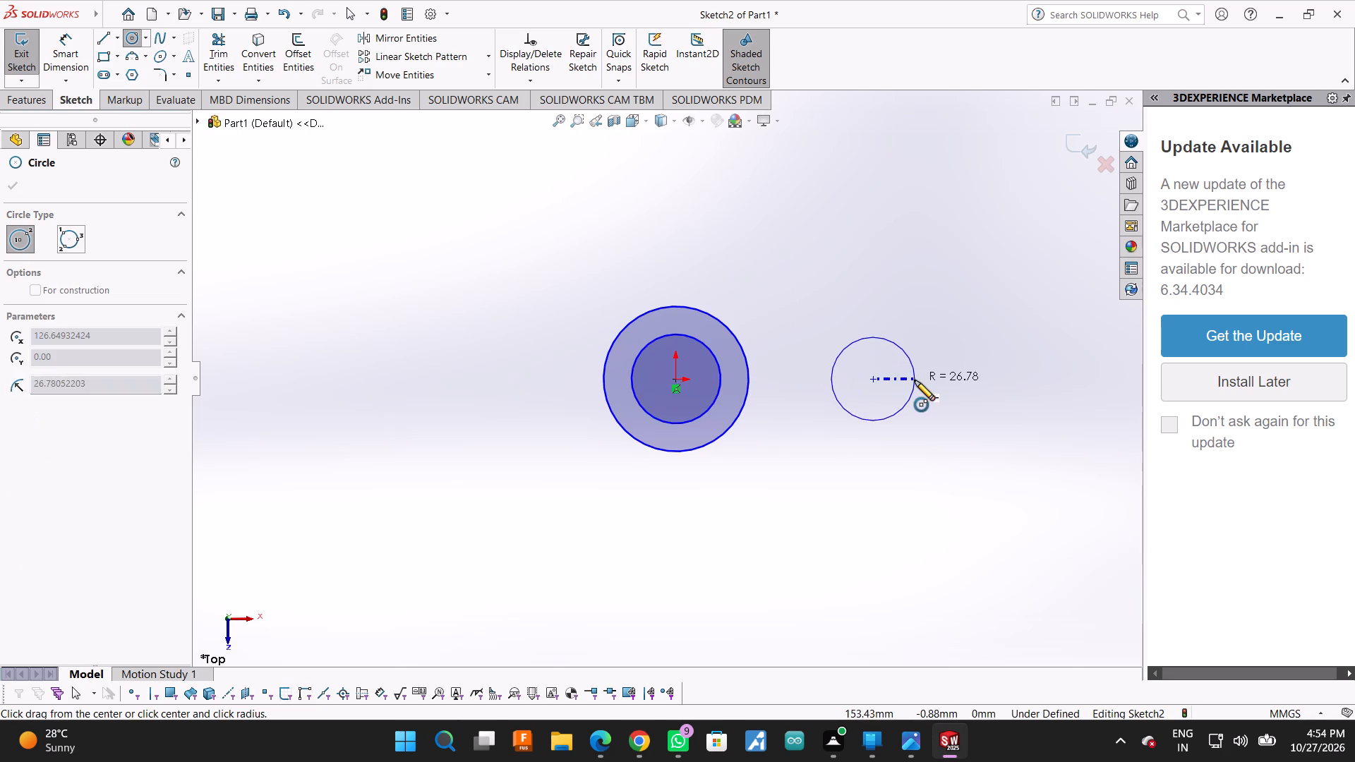
left_click(915, 380)
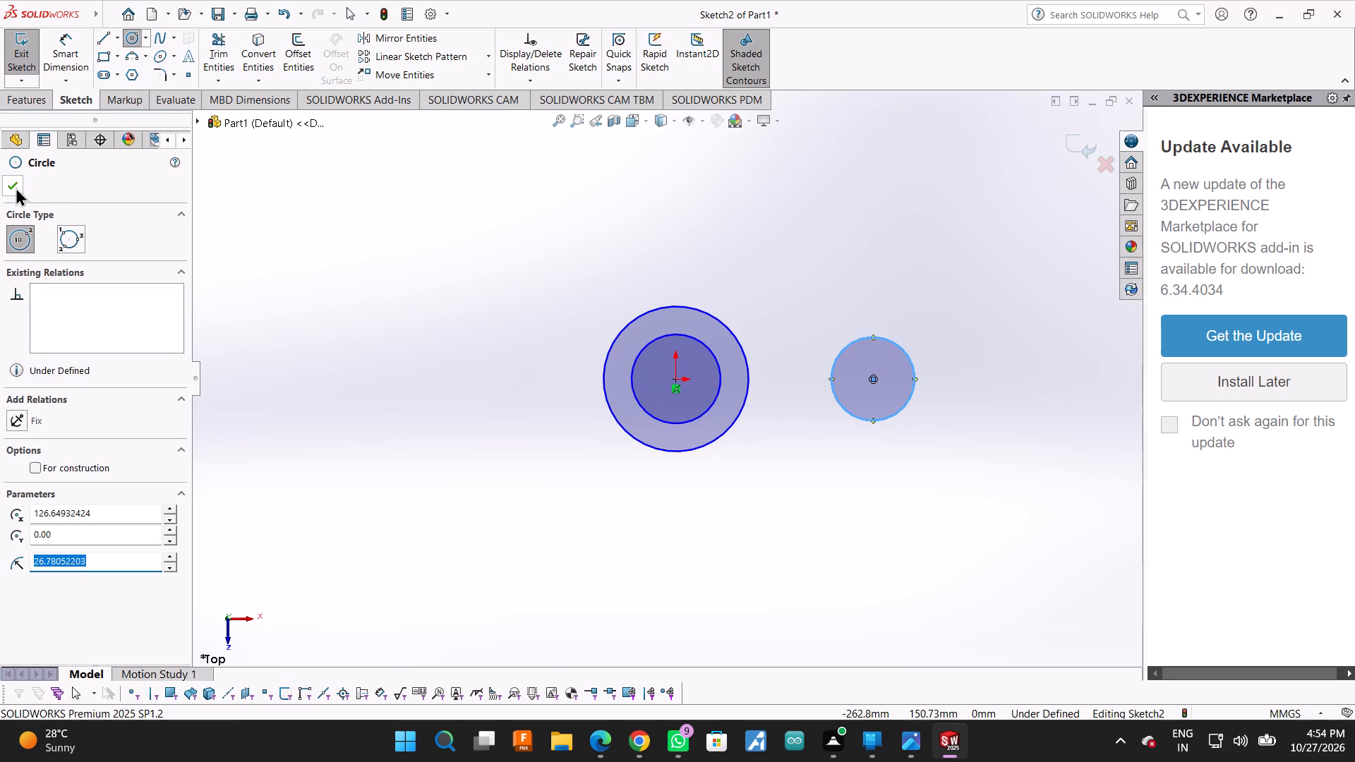
left_click(16, 187)
Dimension the concentric circles at the origin with diameters of 60 mm for the outer and 40 mm for the inner.
left_click(62, 44)
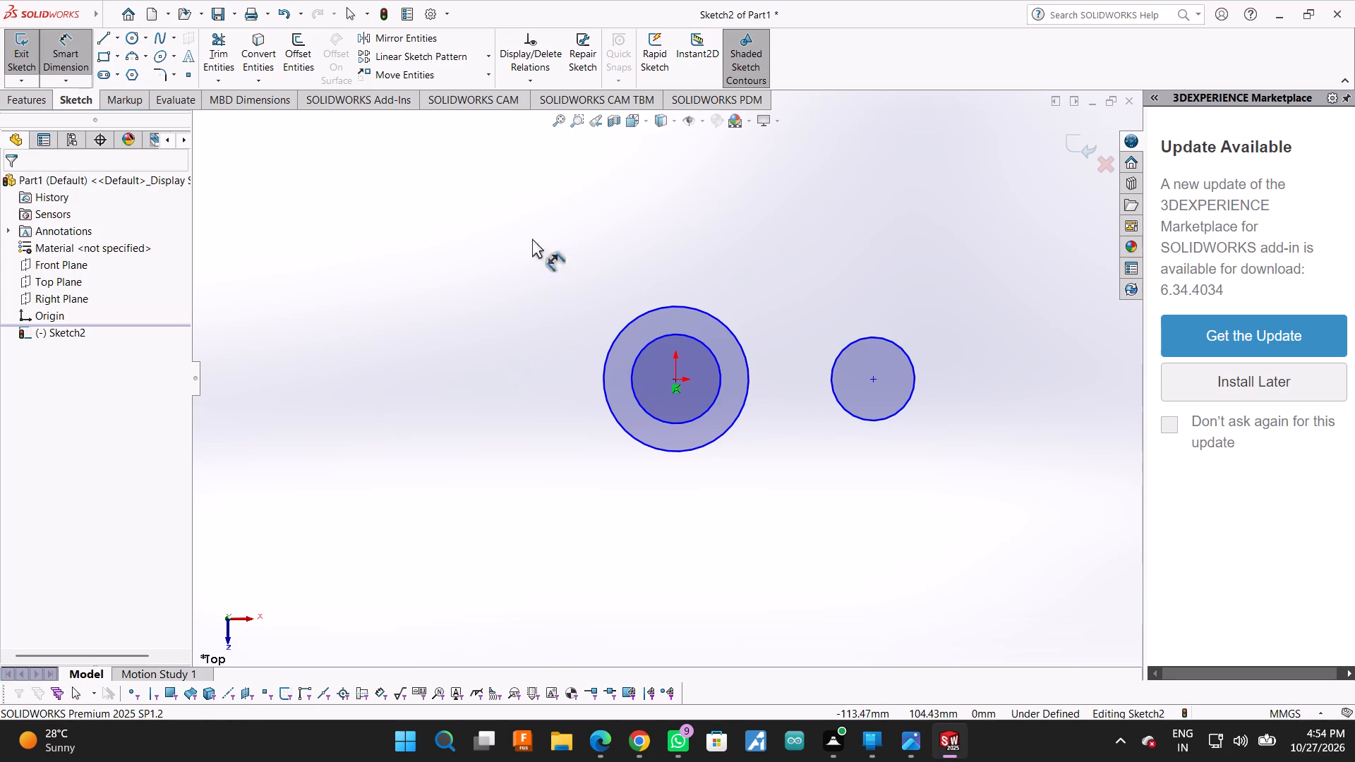
left_click(654, 306)
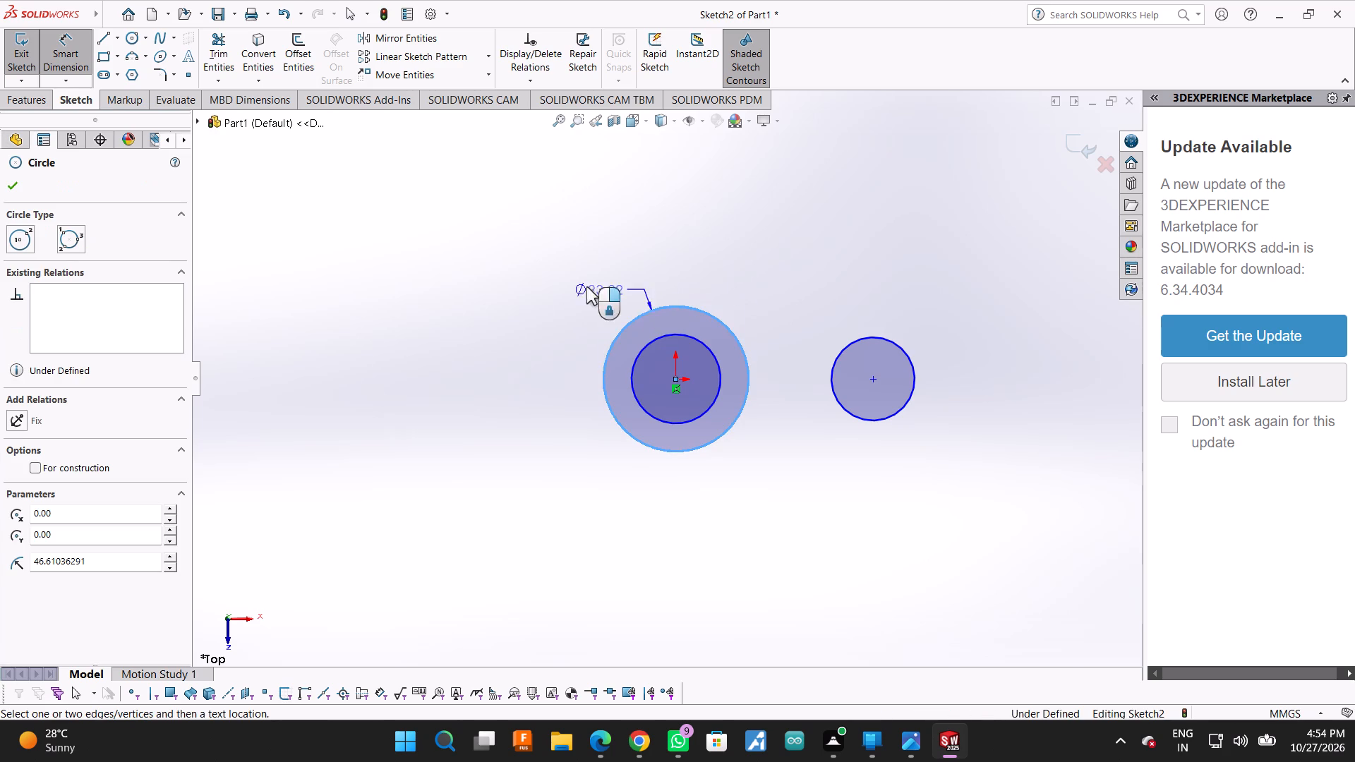
left_click(466, 266)
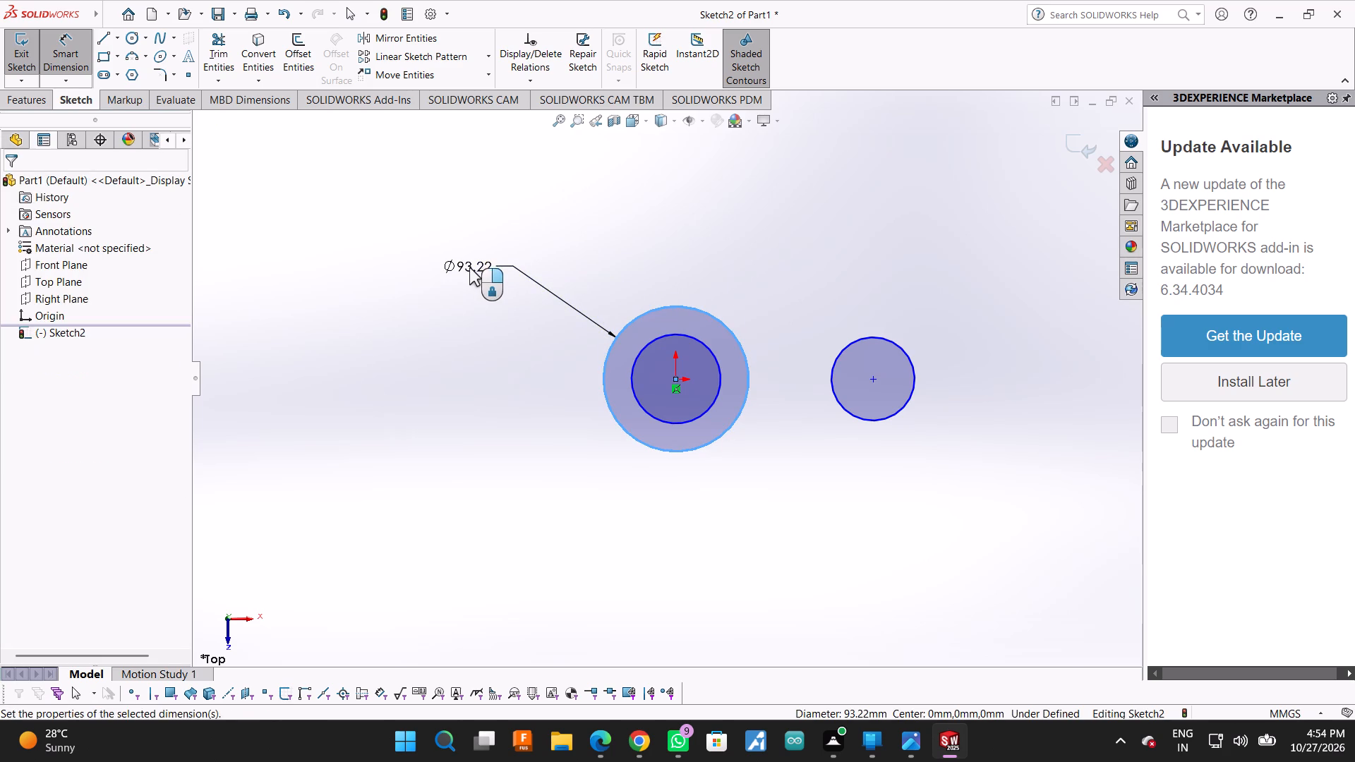
type("60")
key("Return")
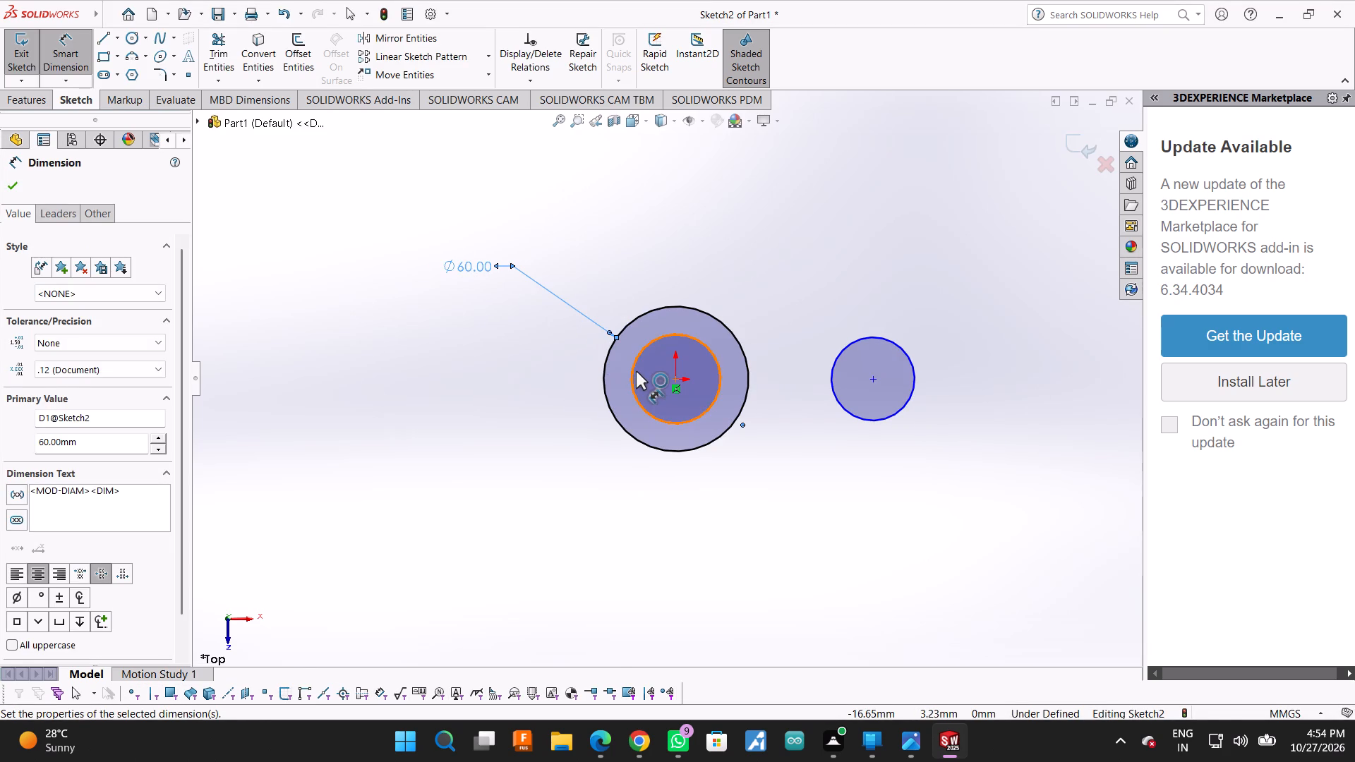
left_click(635, 371)
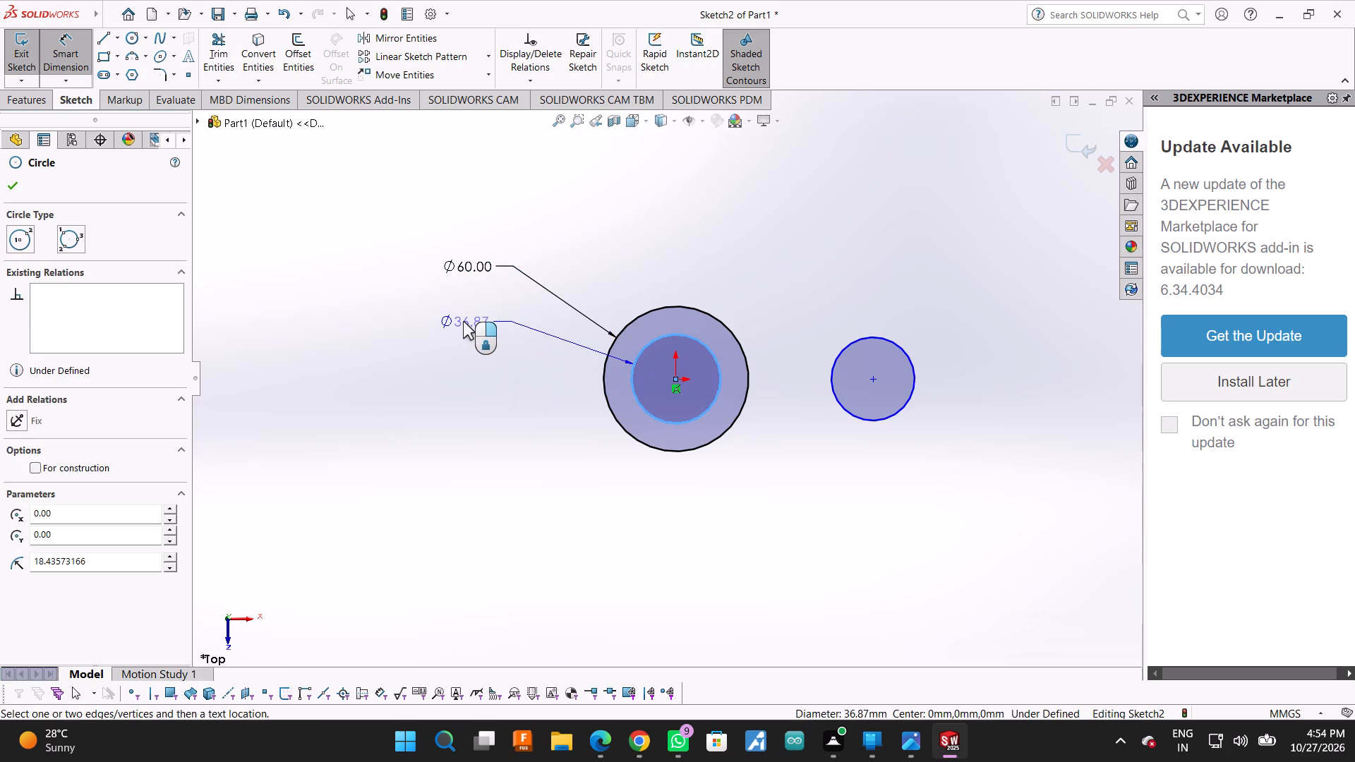
left_click(463, 321)
type("40")
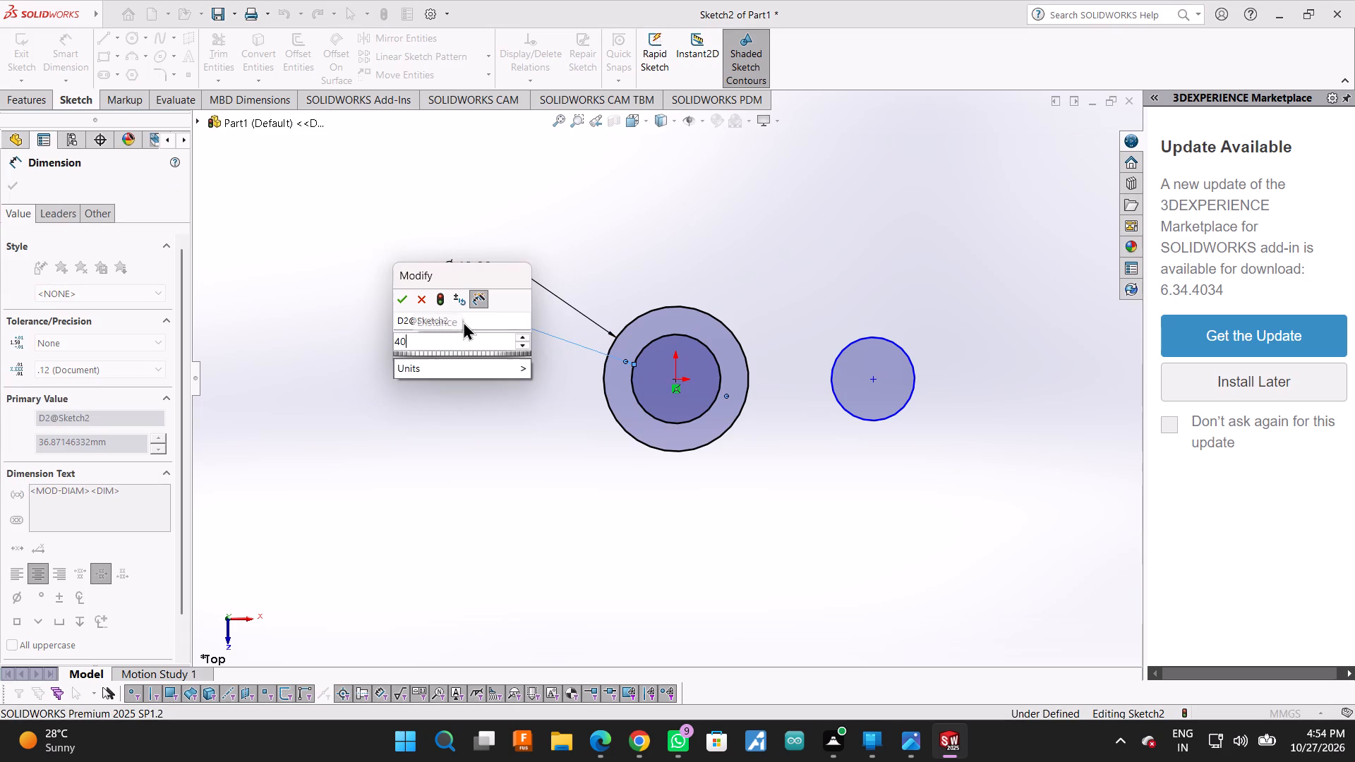
key("Return")
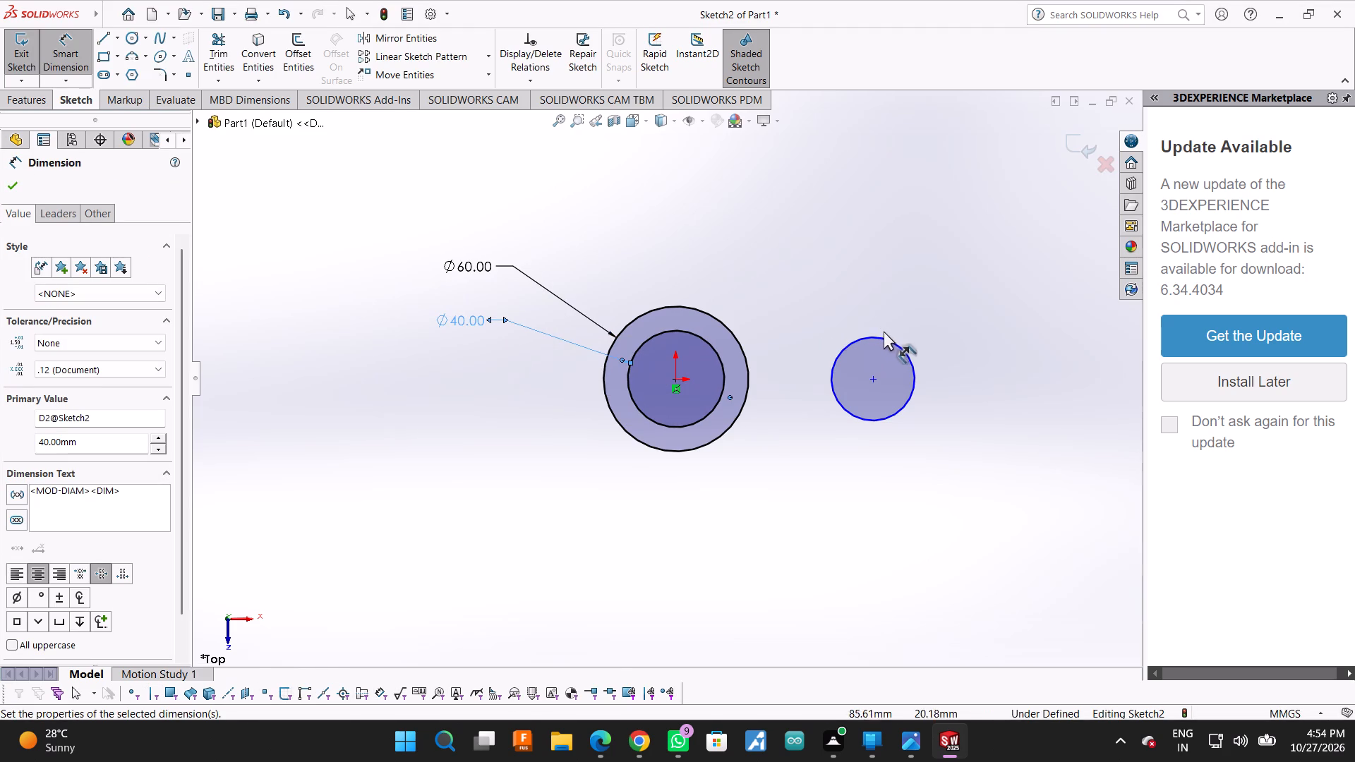
Dimension the separate circle's diameter as 20 mm.
left_click(891, 343)
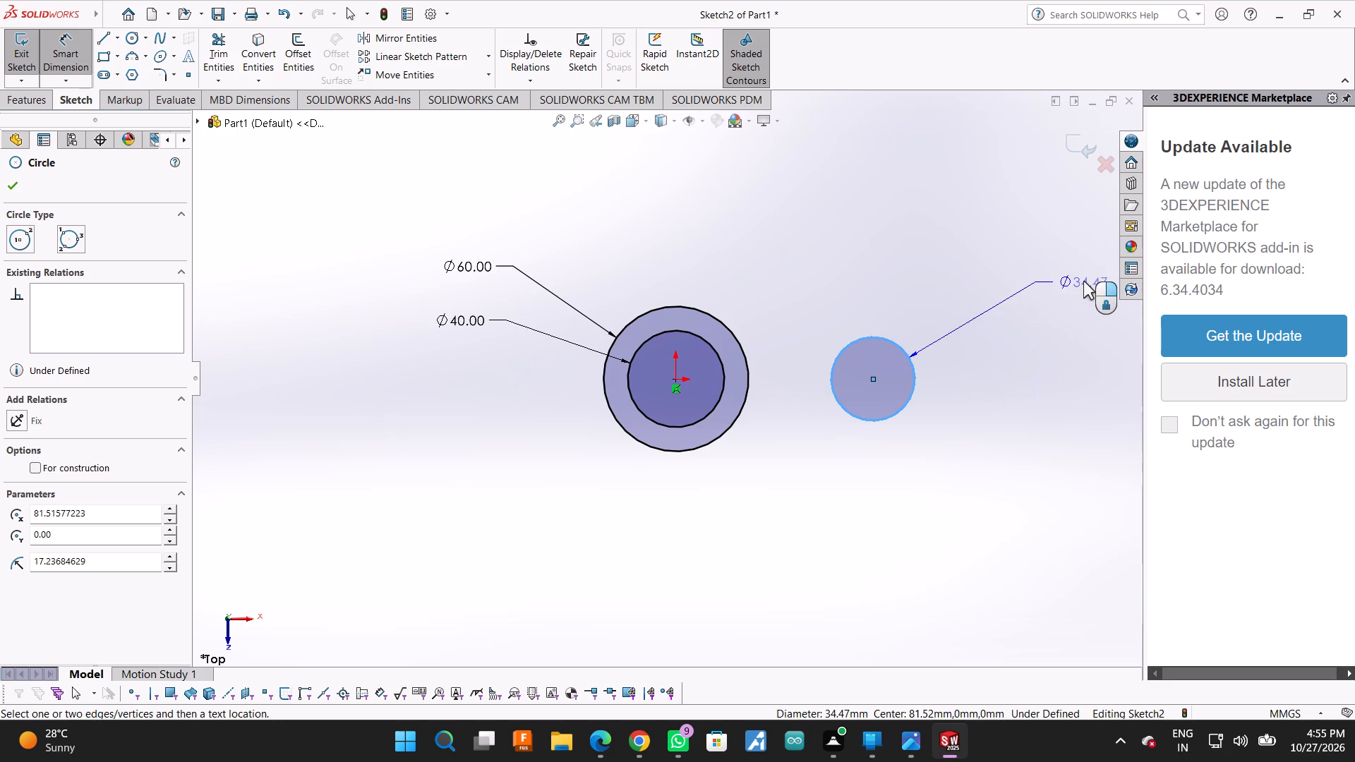
left_click(1057, 281)
type("20")
key("Return")
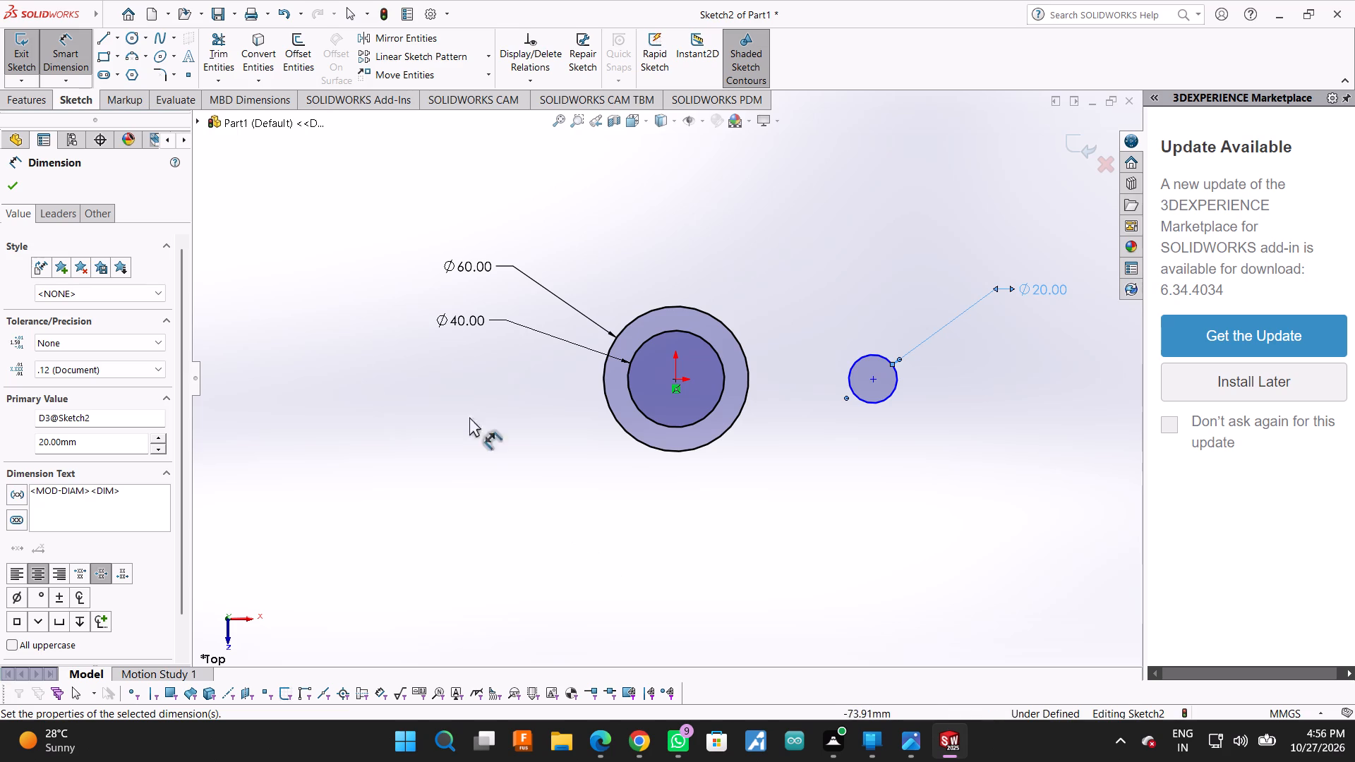
left_click(14, 186)
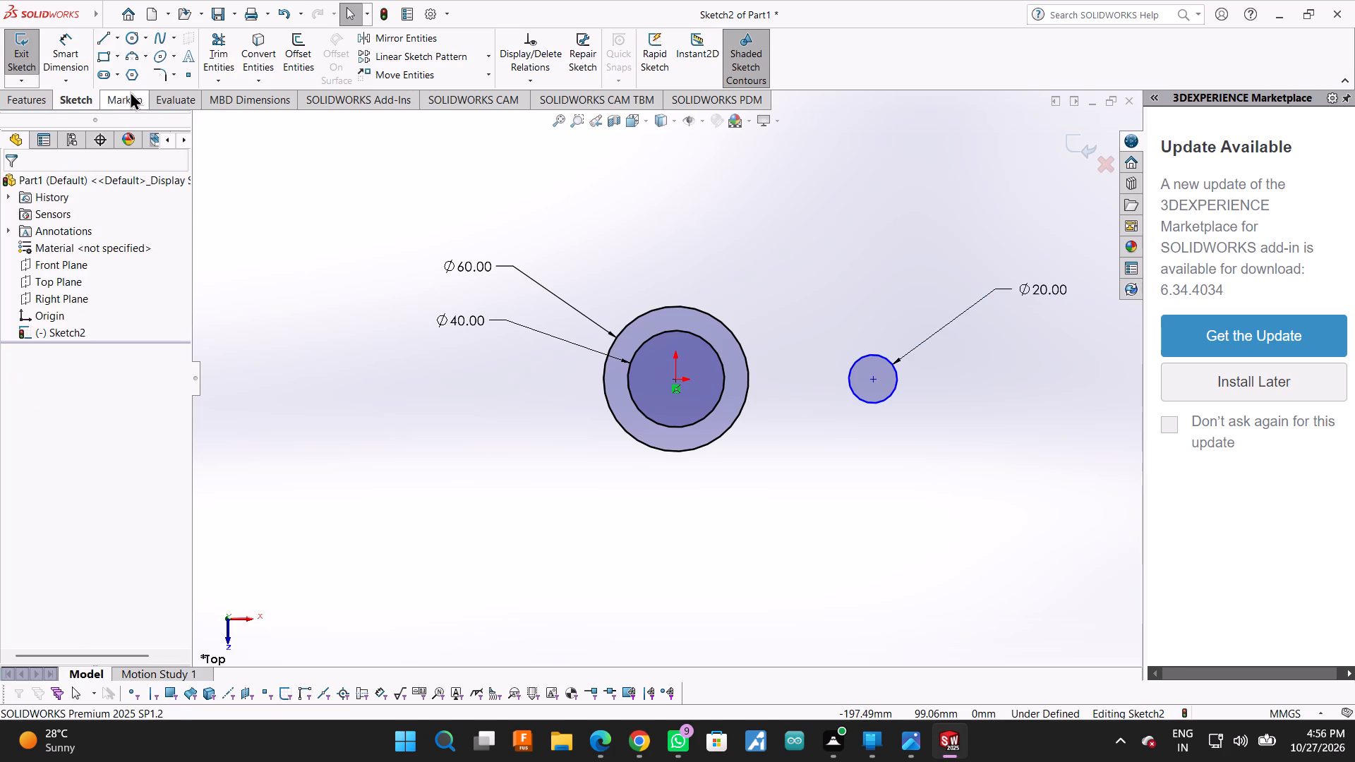
Sketch another circle concentric with the 20 mm circle.
left_click(143, 47)
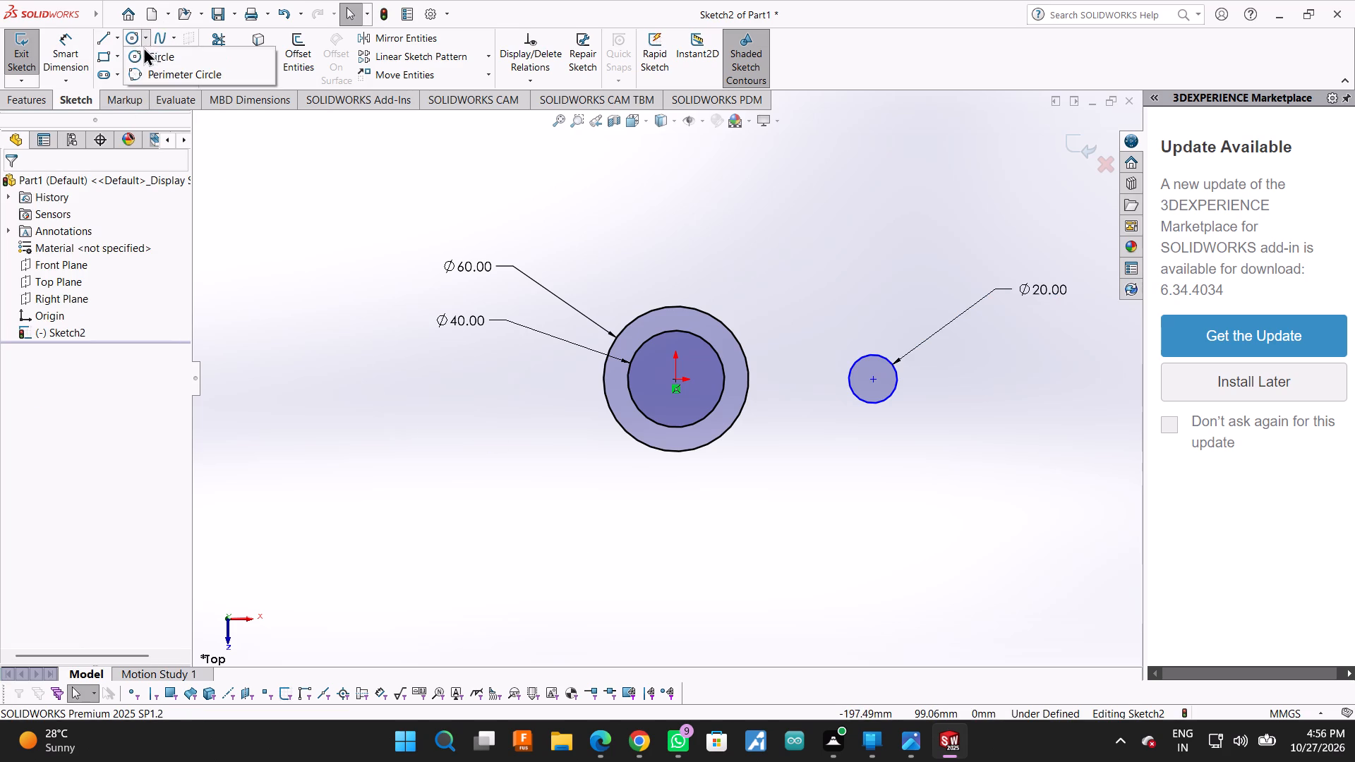
left_click(873, 377)
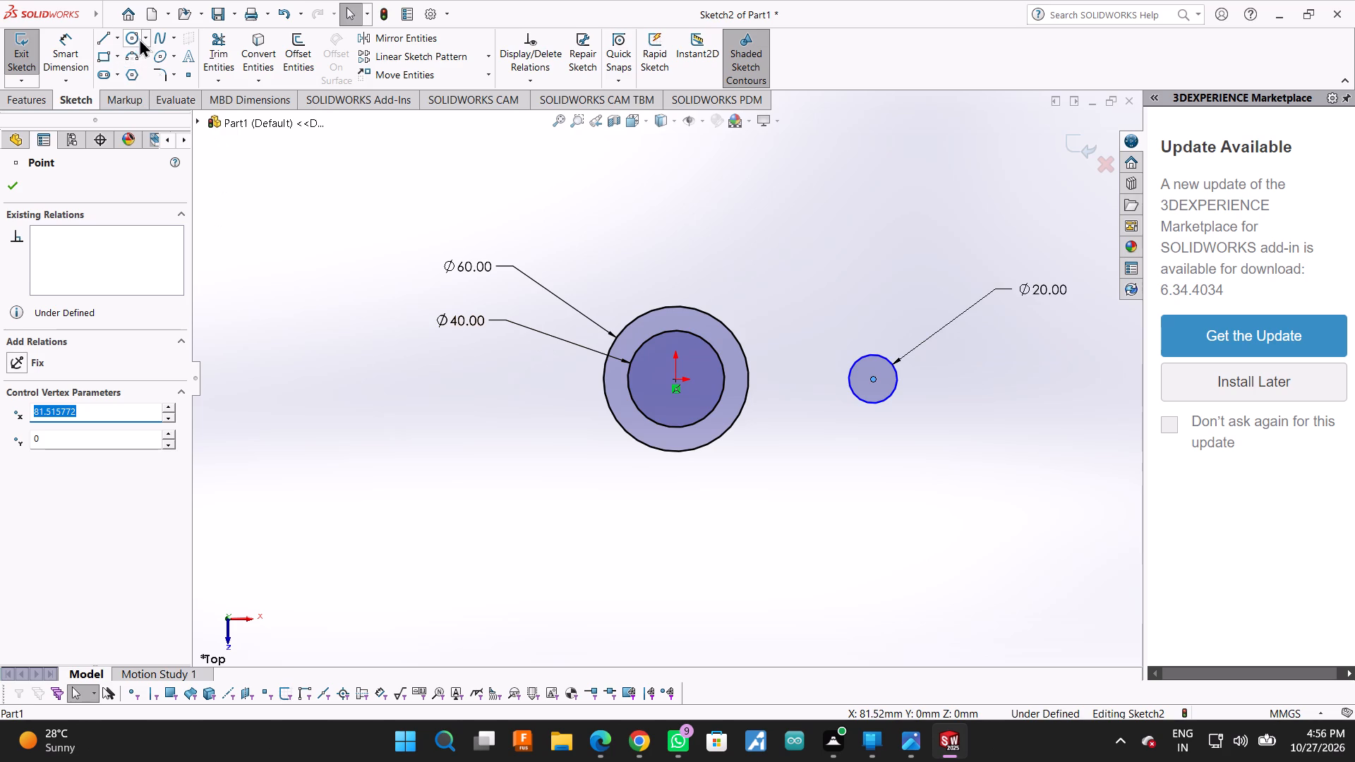
left_click(133, 40)
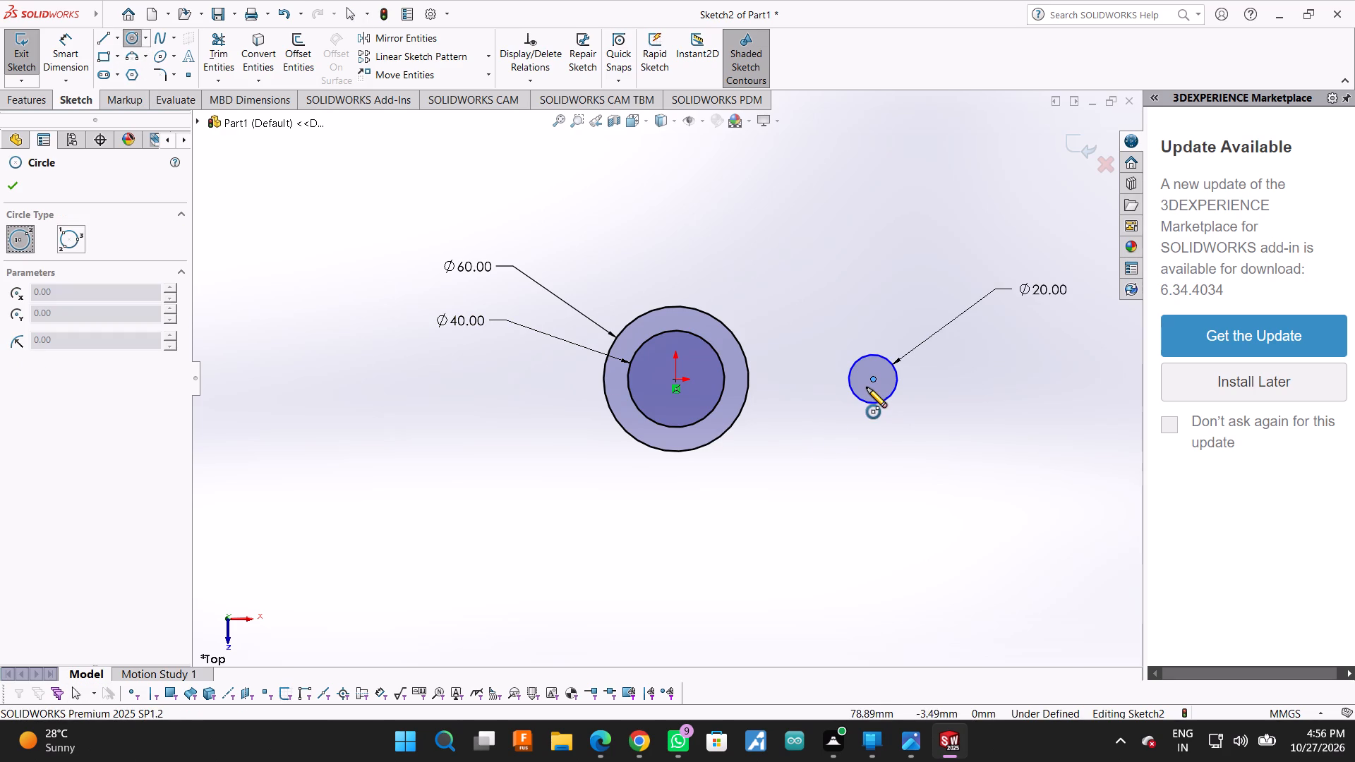
left_click(870, 382)
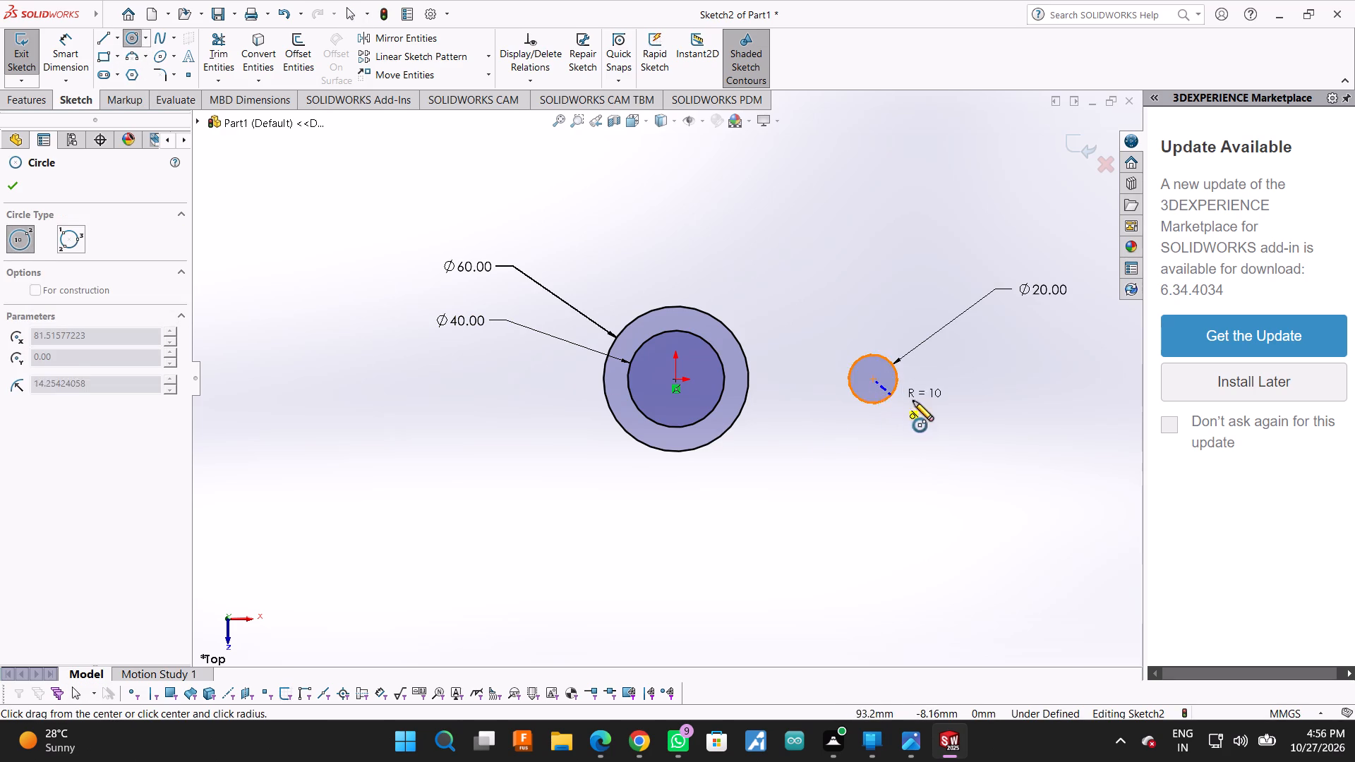
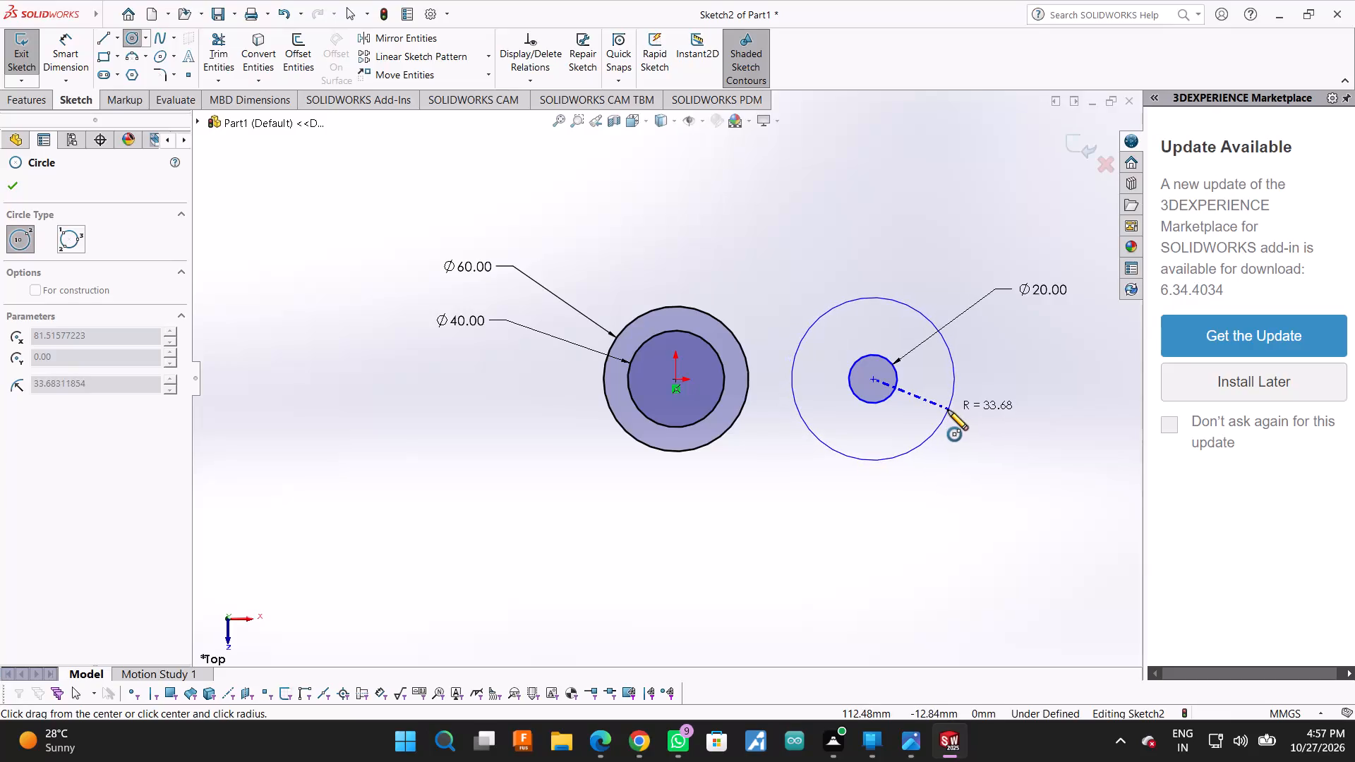
Finish the circle concentric with the 20 mm circle at a radius of about 22.9 mm.
left_click(911, 419)
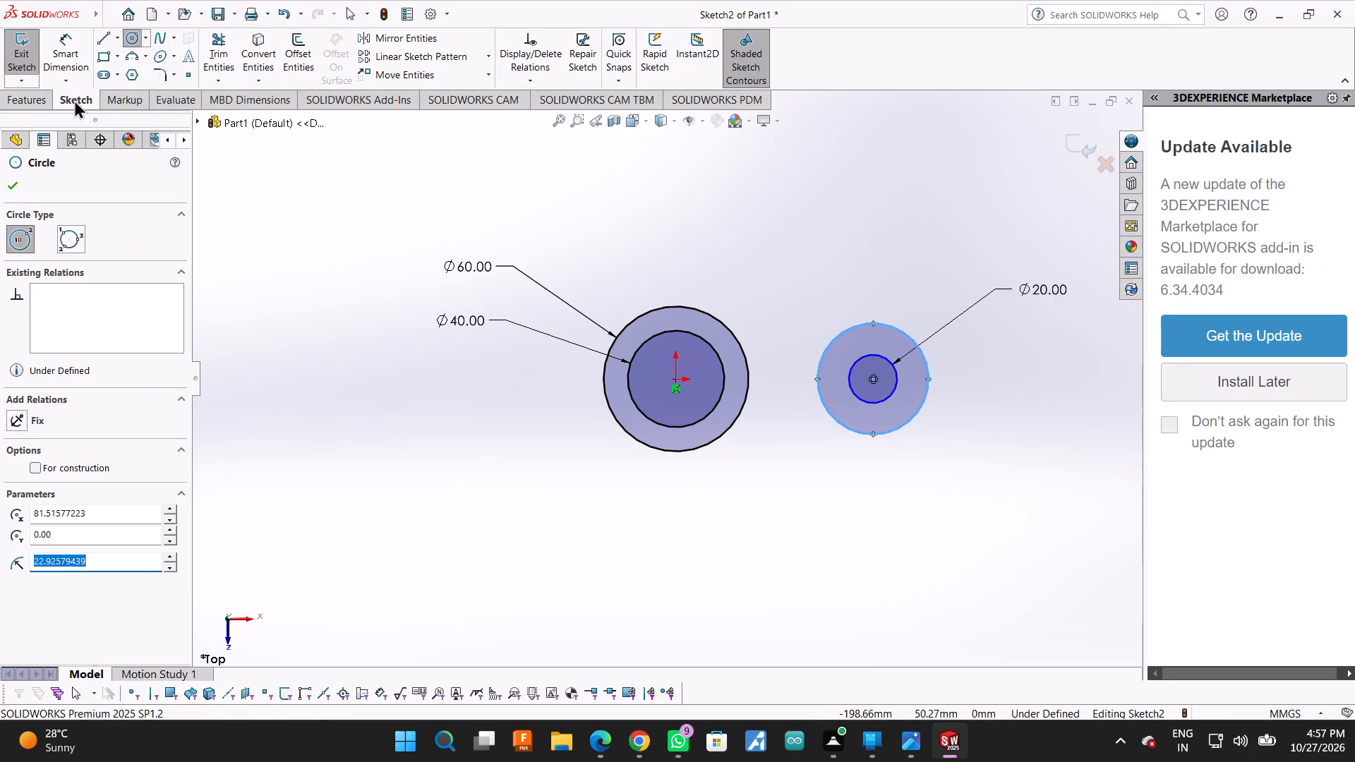
Dimension the new outer circle around the 20 mm circle with a diameter of 46 mm.
left_click(69, 44)
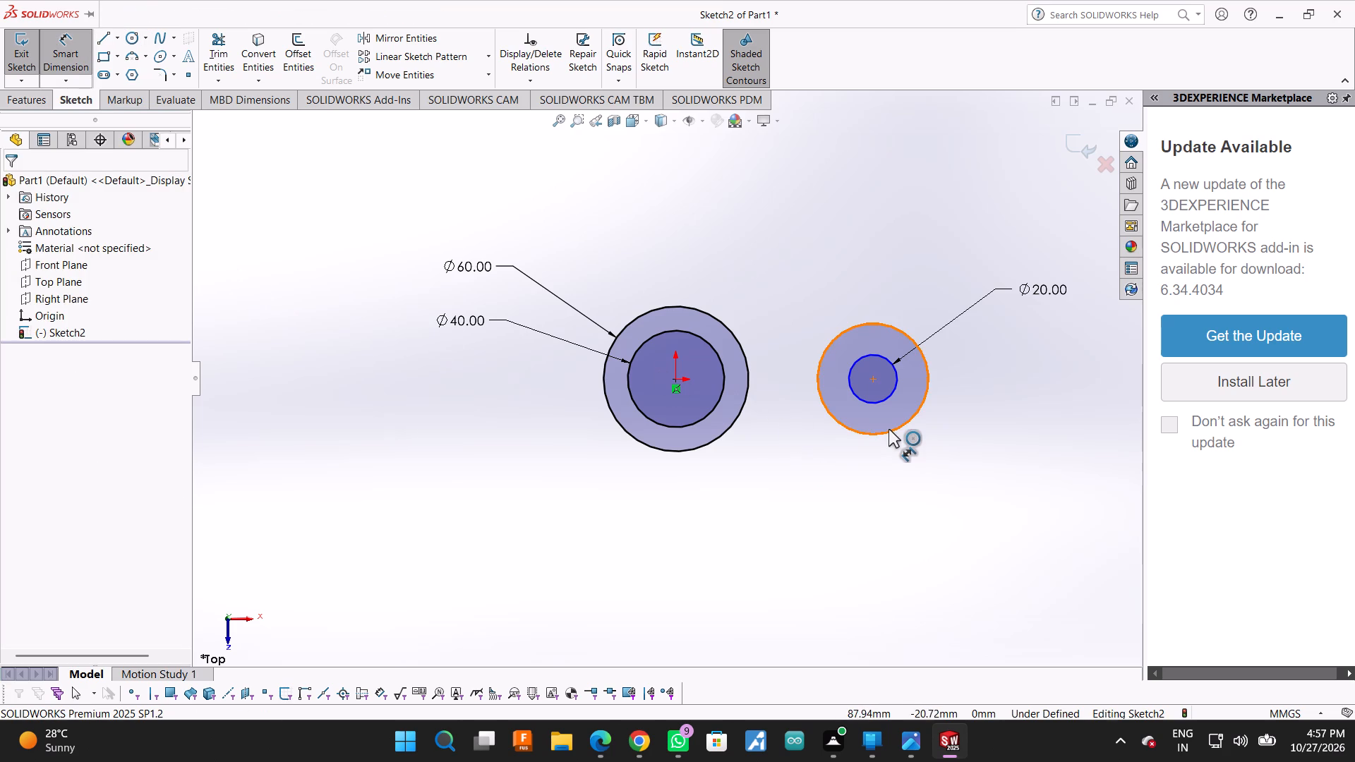
left_click(891, 428)
left_click(1025, 473)
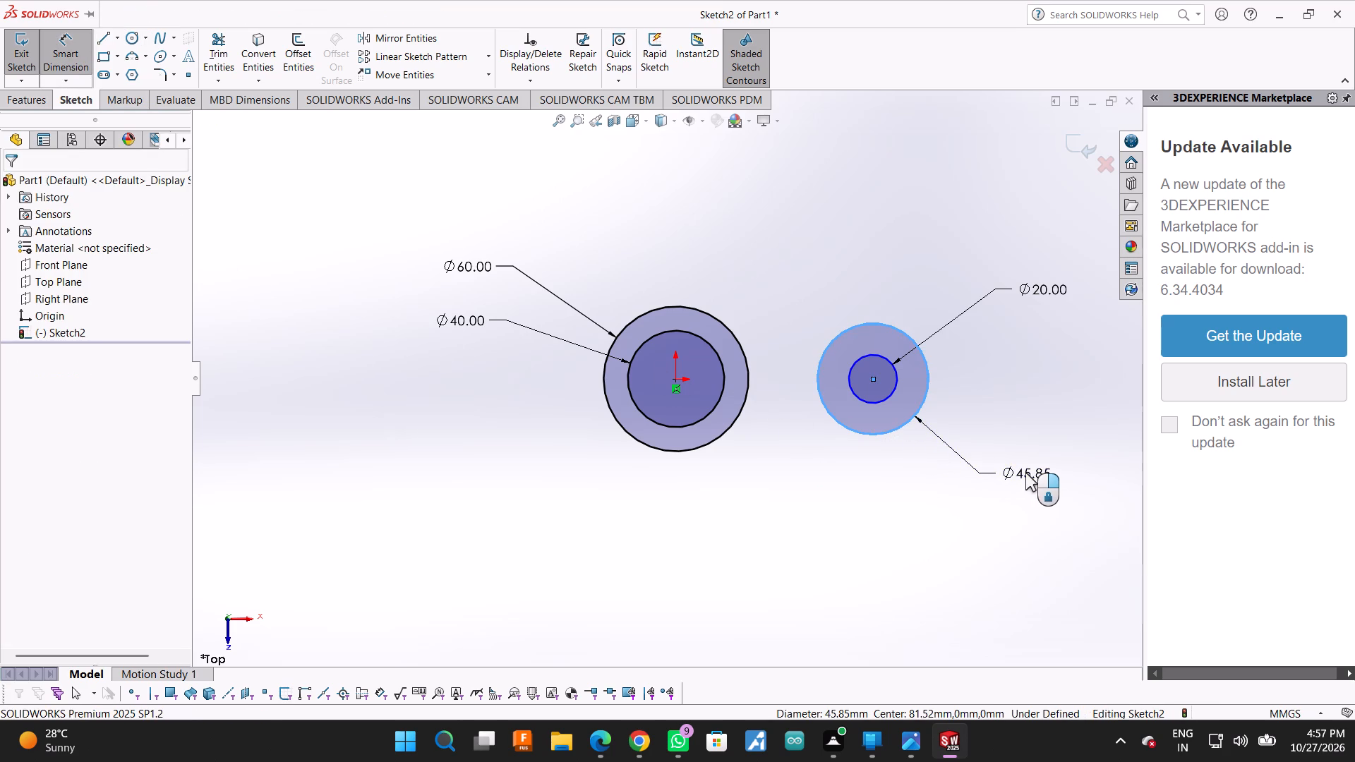
type("66")
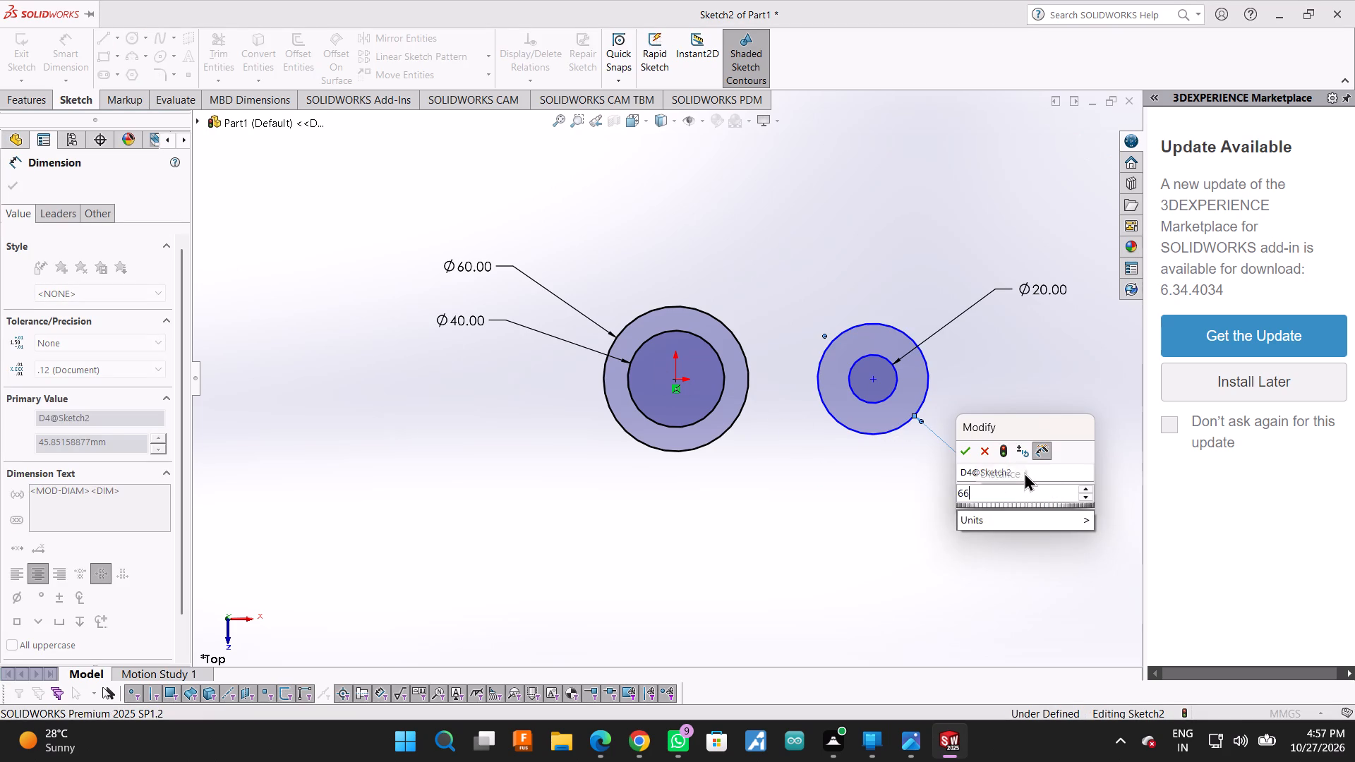
key("BackSpace")
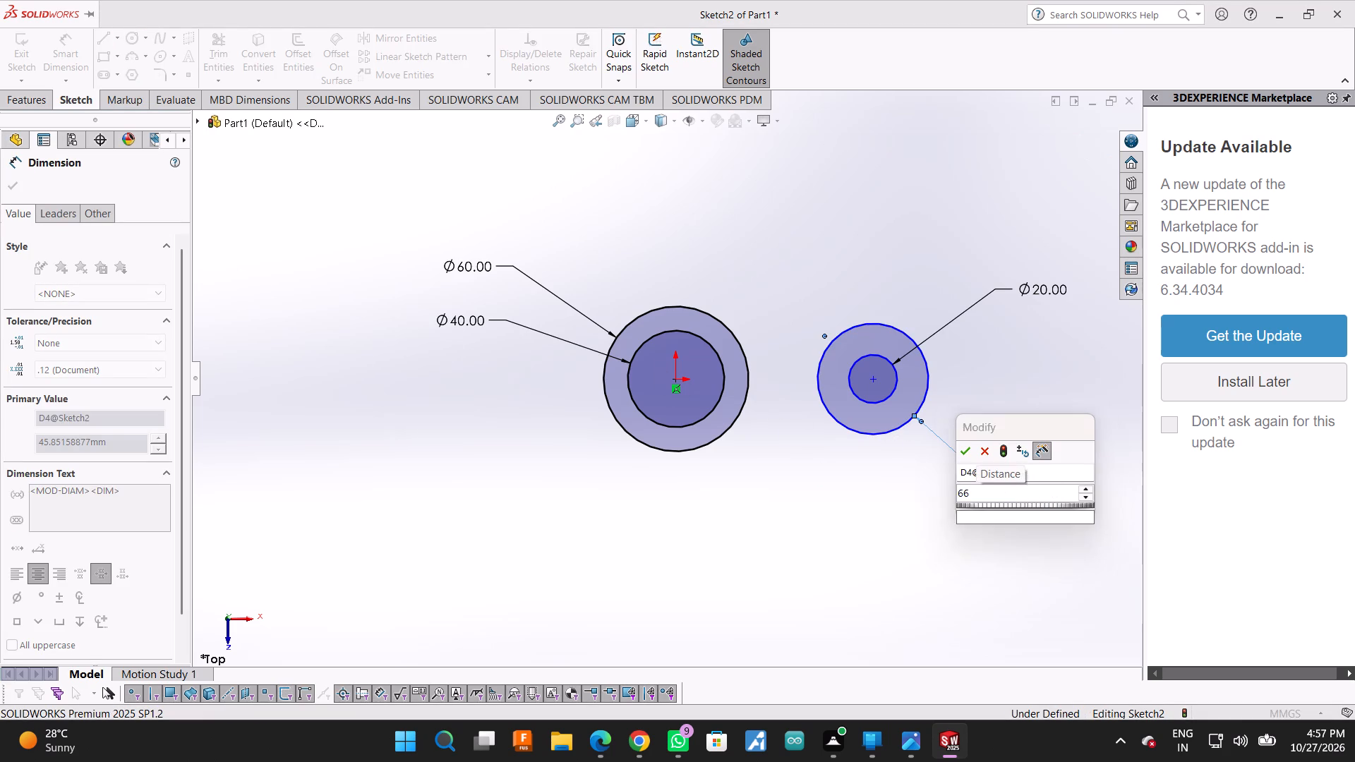
key("BackSpace")
type("46")
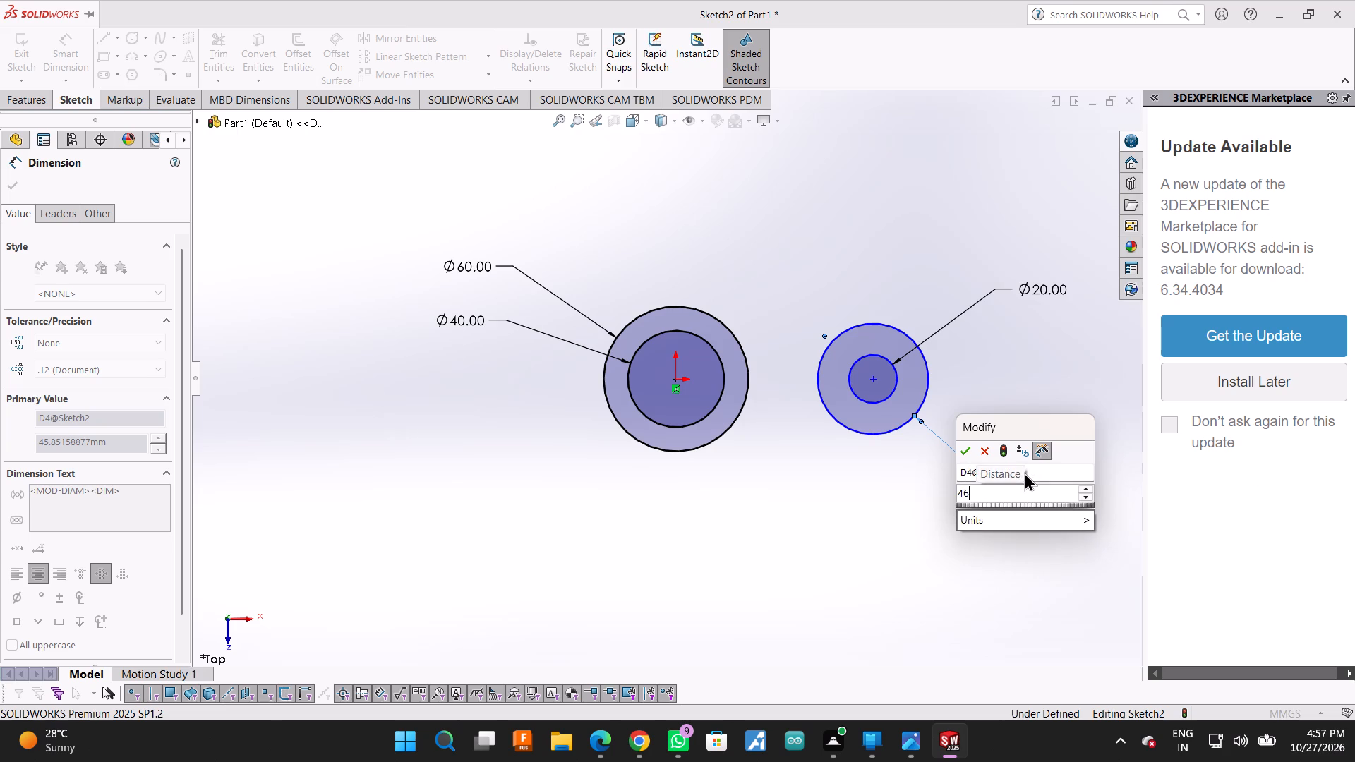
key("Return")
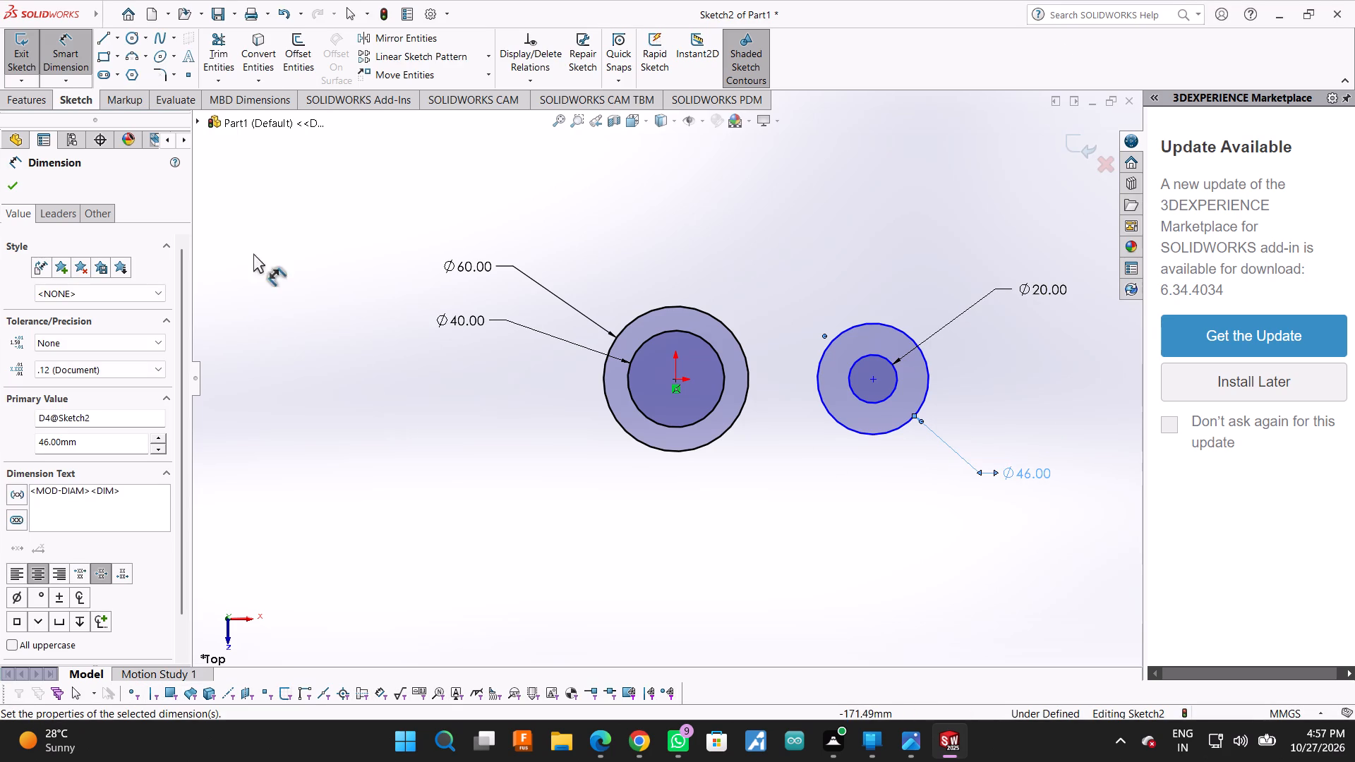
left_click(13, 184)
Dimension the horizontal distance between the origin and the centre of the second circle pair as 75 mm.
left_click(57, 39)
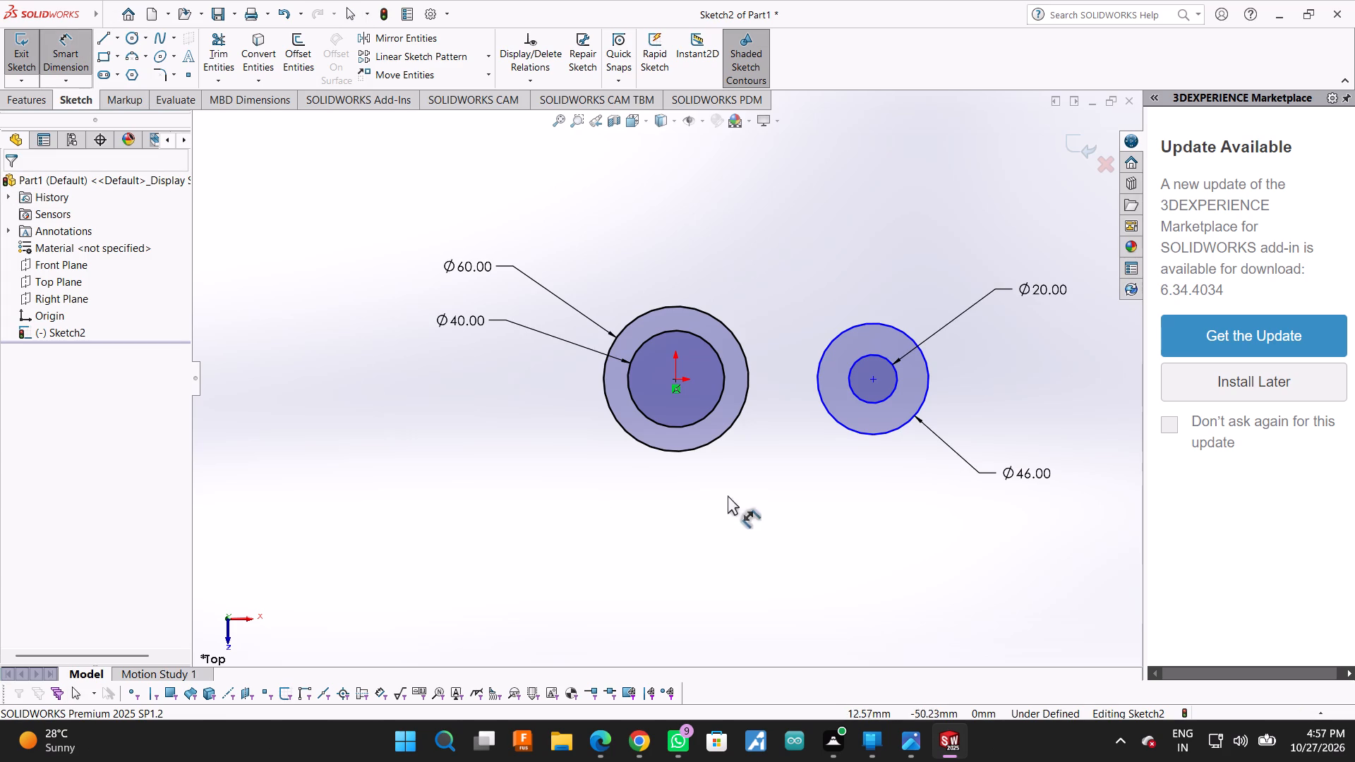
left_click(675, 380)
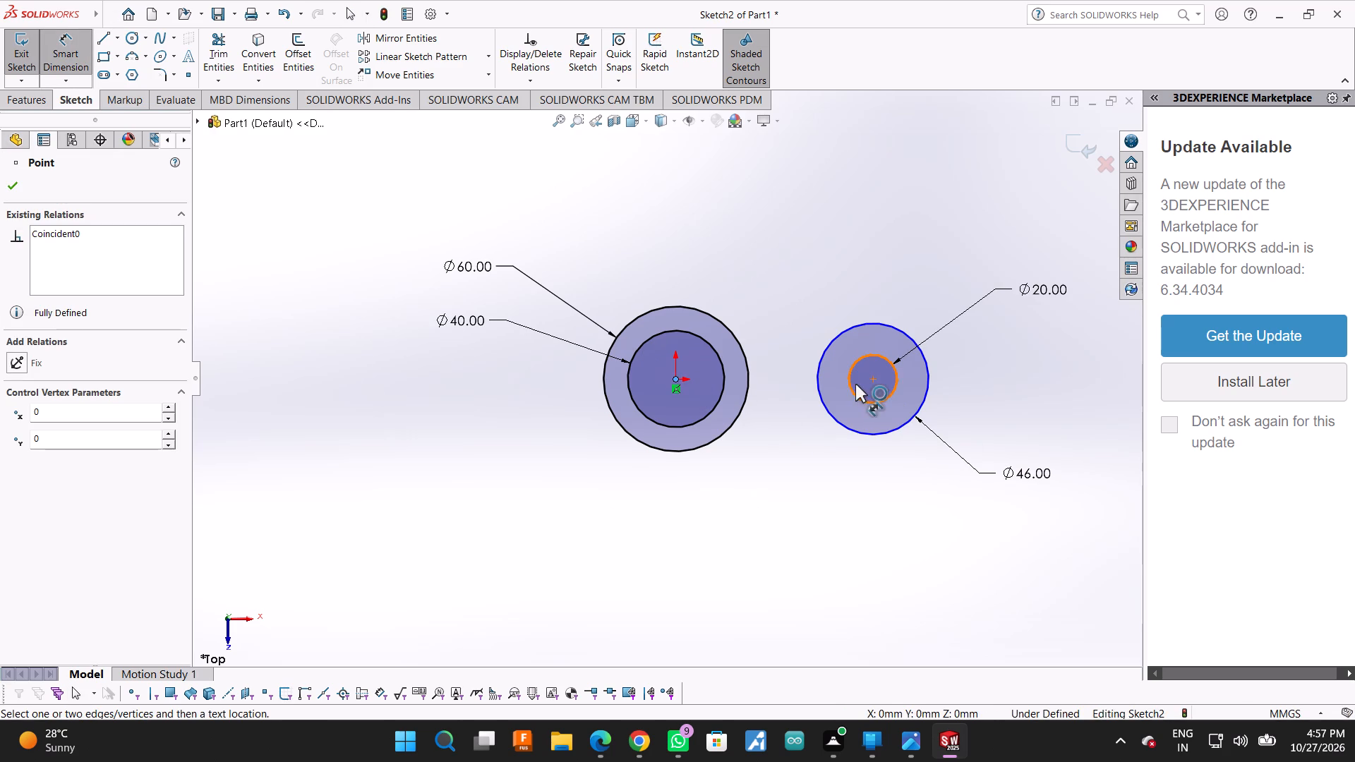
left_click(873, 380)
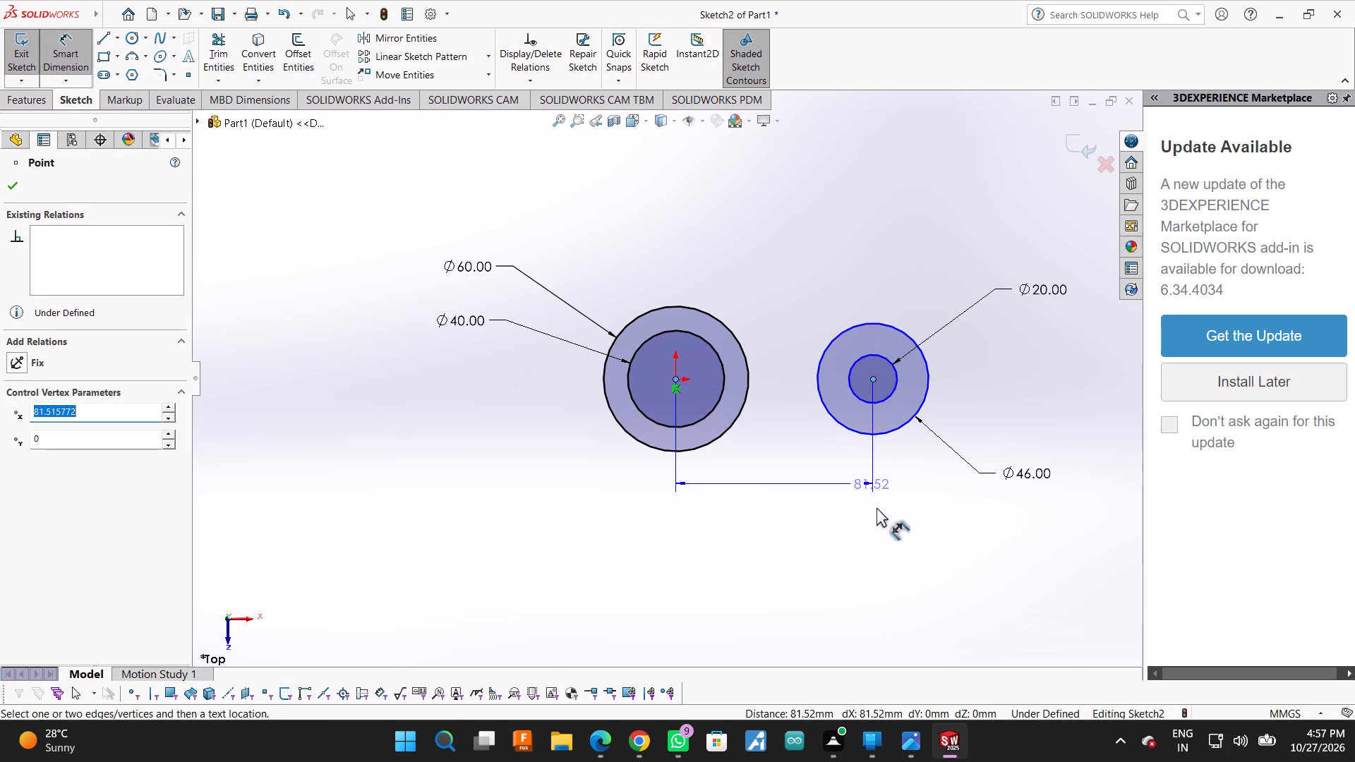
left_click(889, 567)
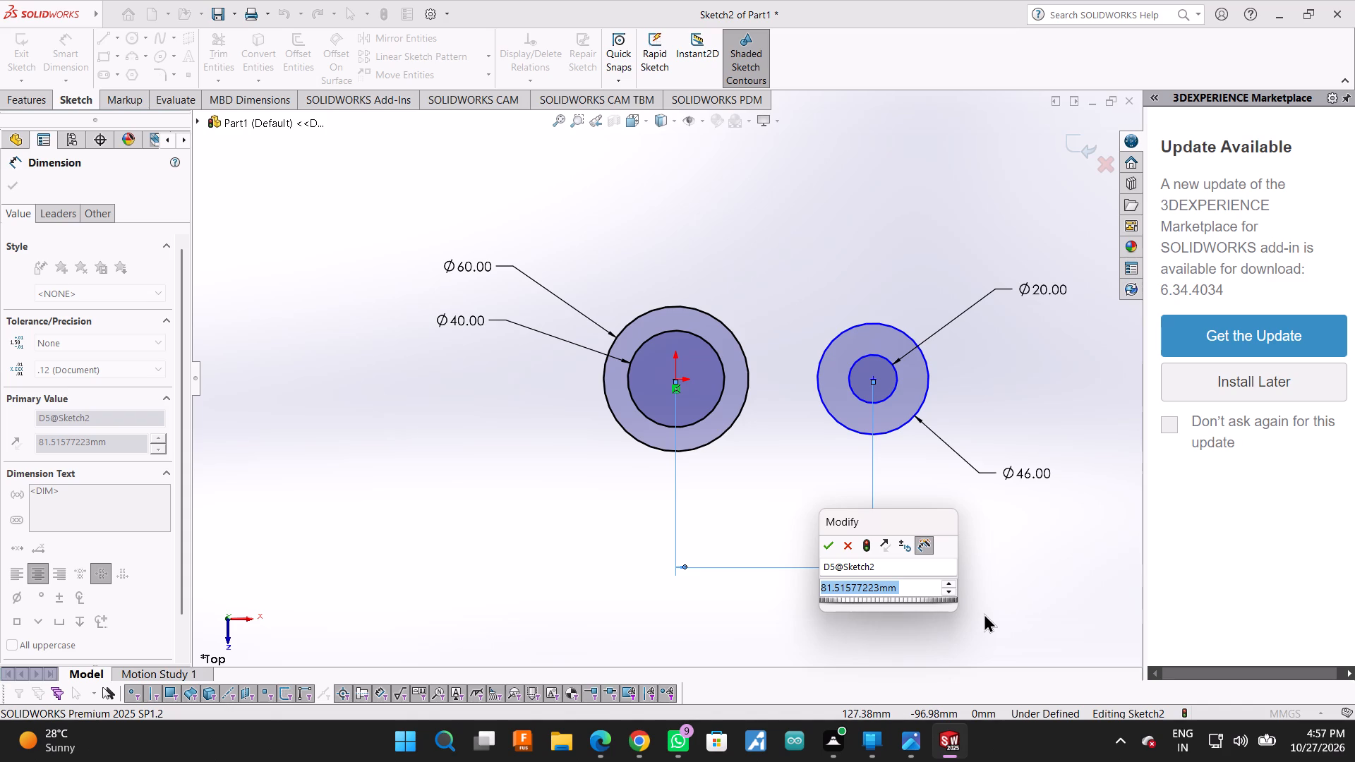
type("75")
key("Return")
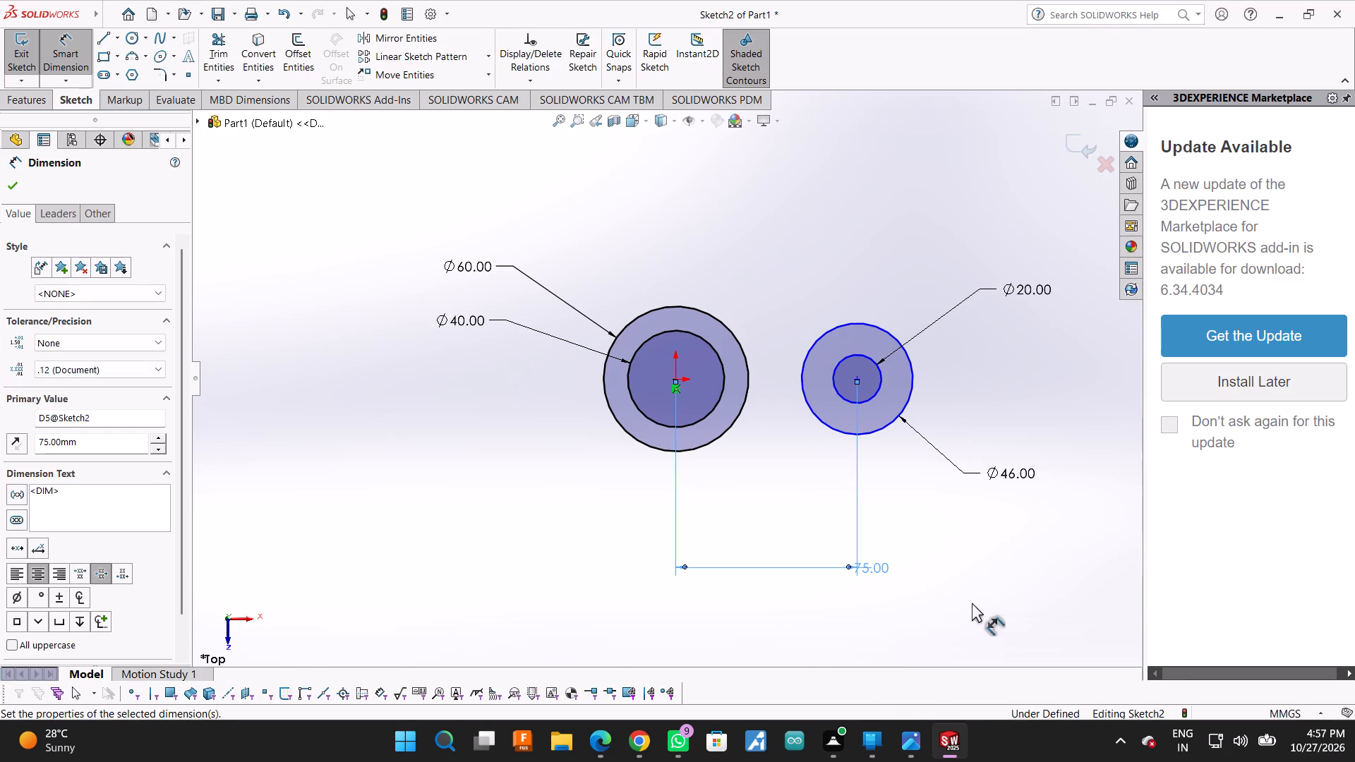
left_click(7, 191)
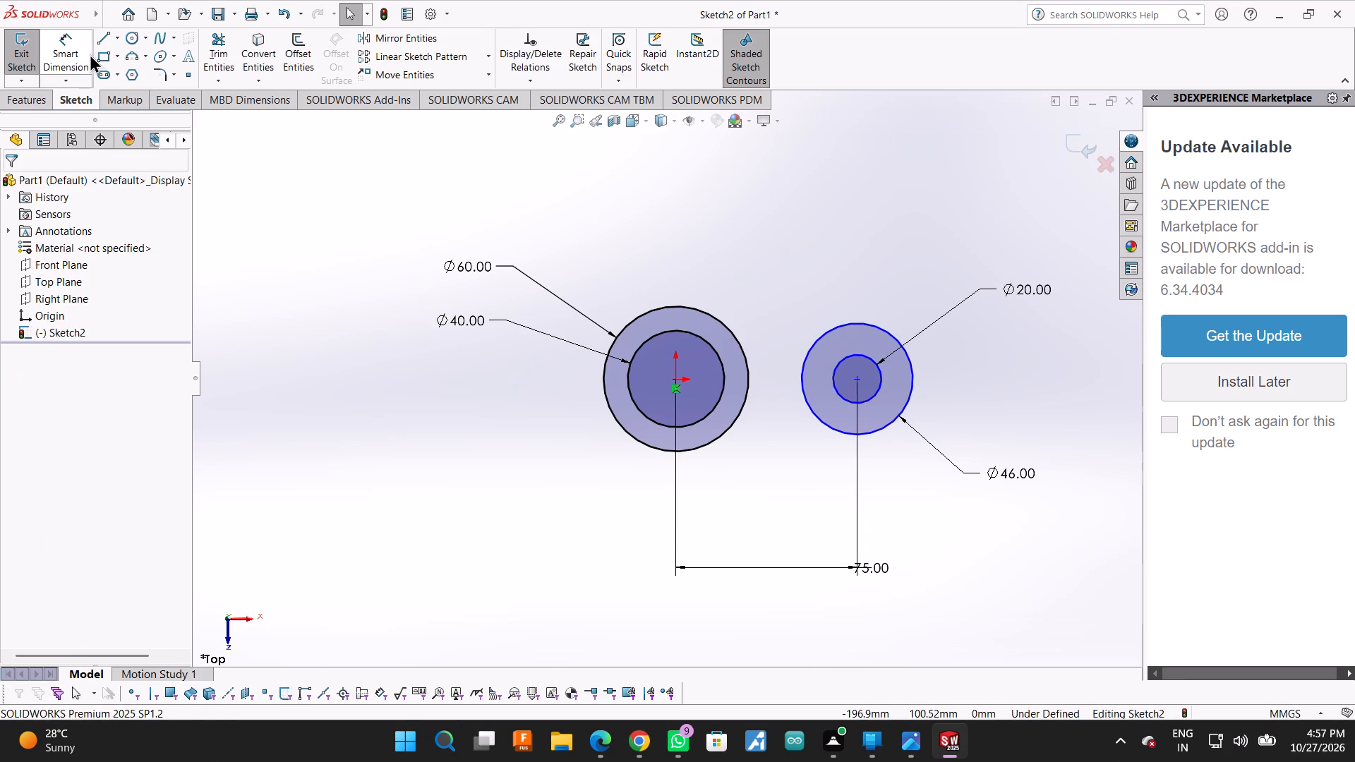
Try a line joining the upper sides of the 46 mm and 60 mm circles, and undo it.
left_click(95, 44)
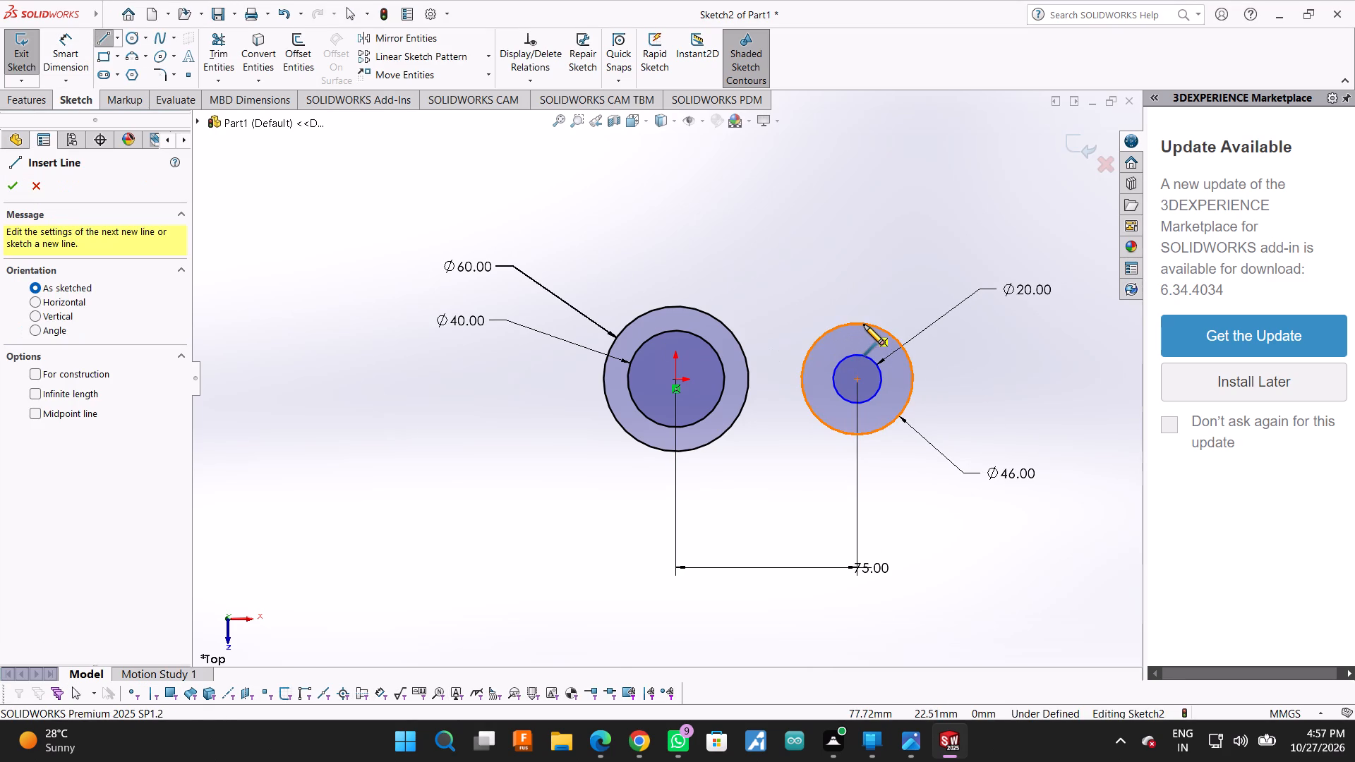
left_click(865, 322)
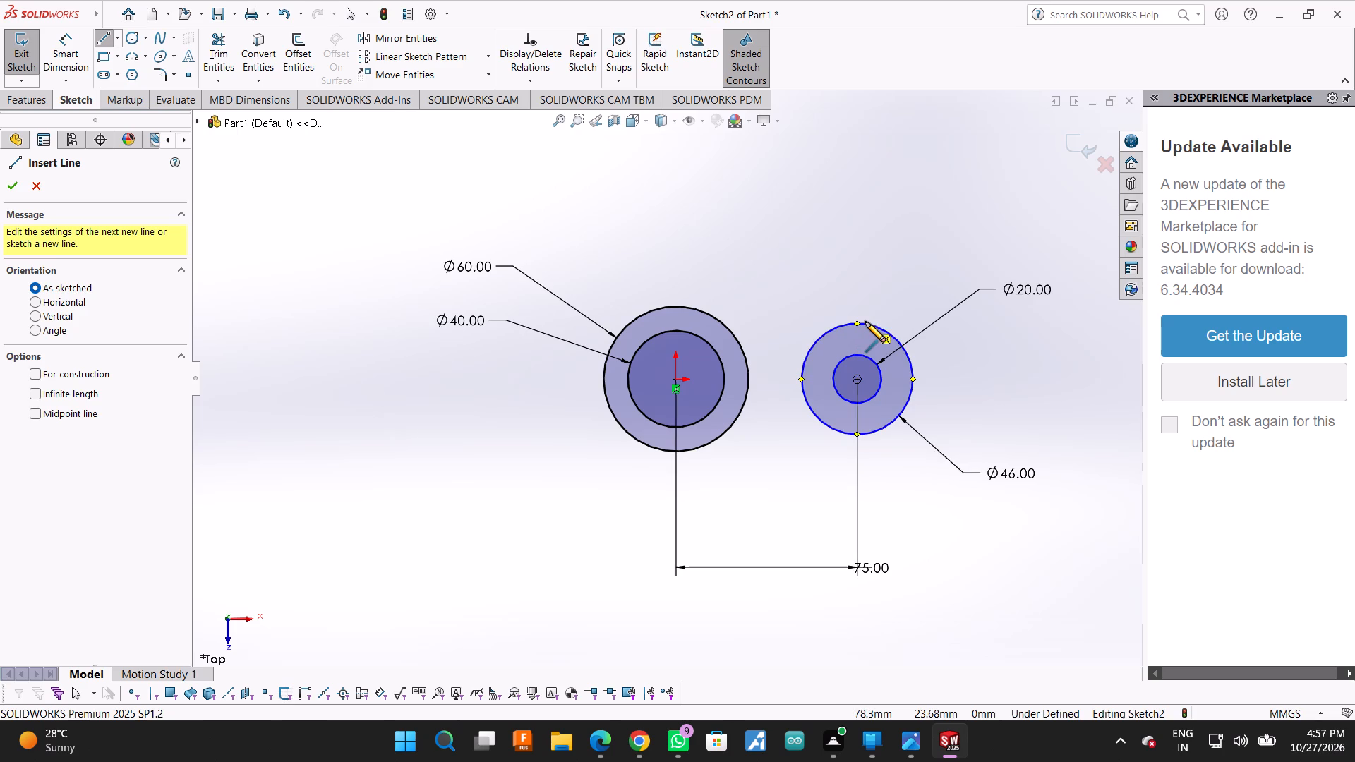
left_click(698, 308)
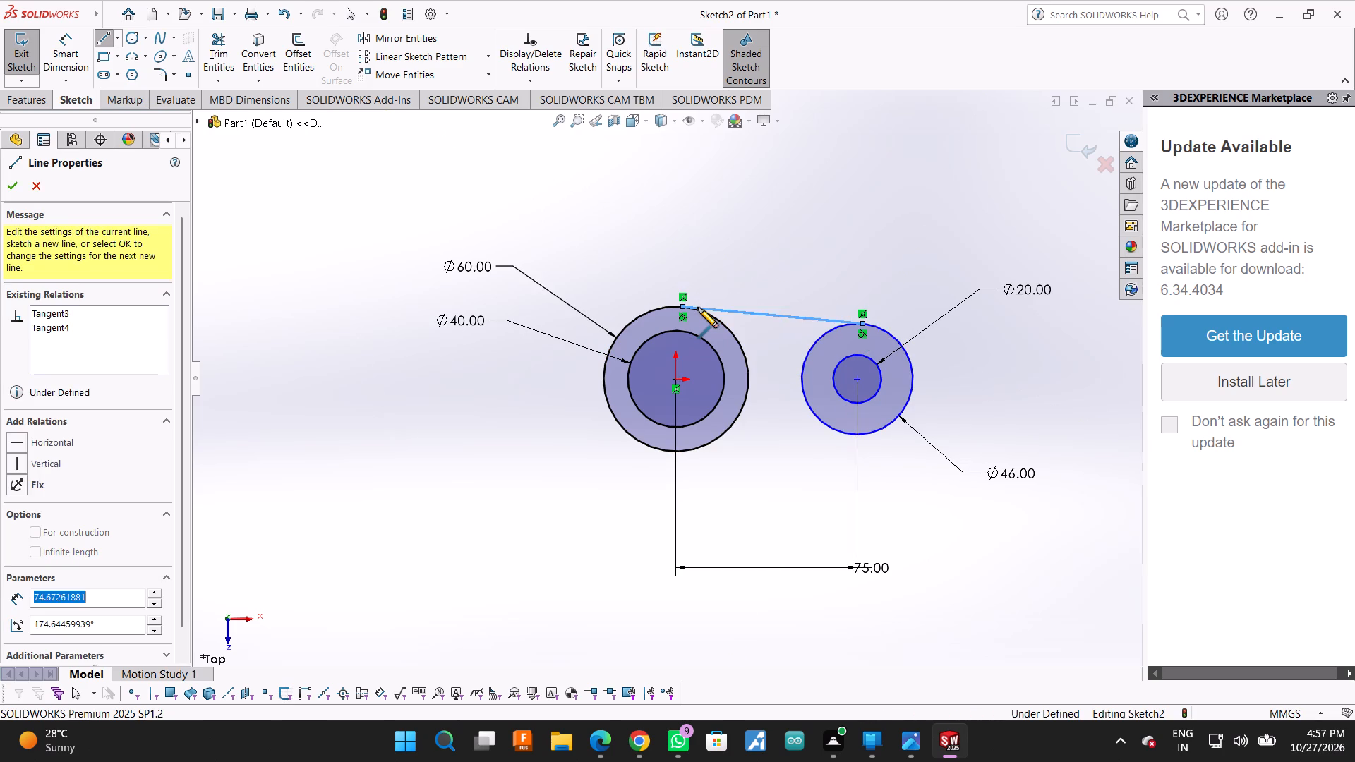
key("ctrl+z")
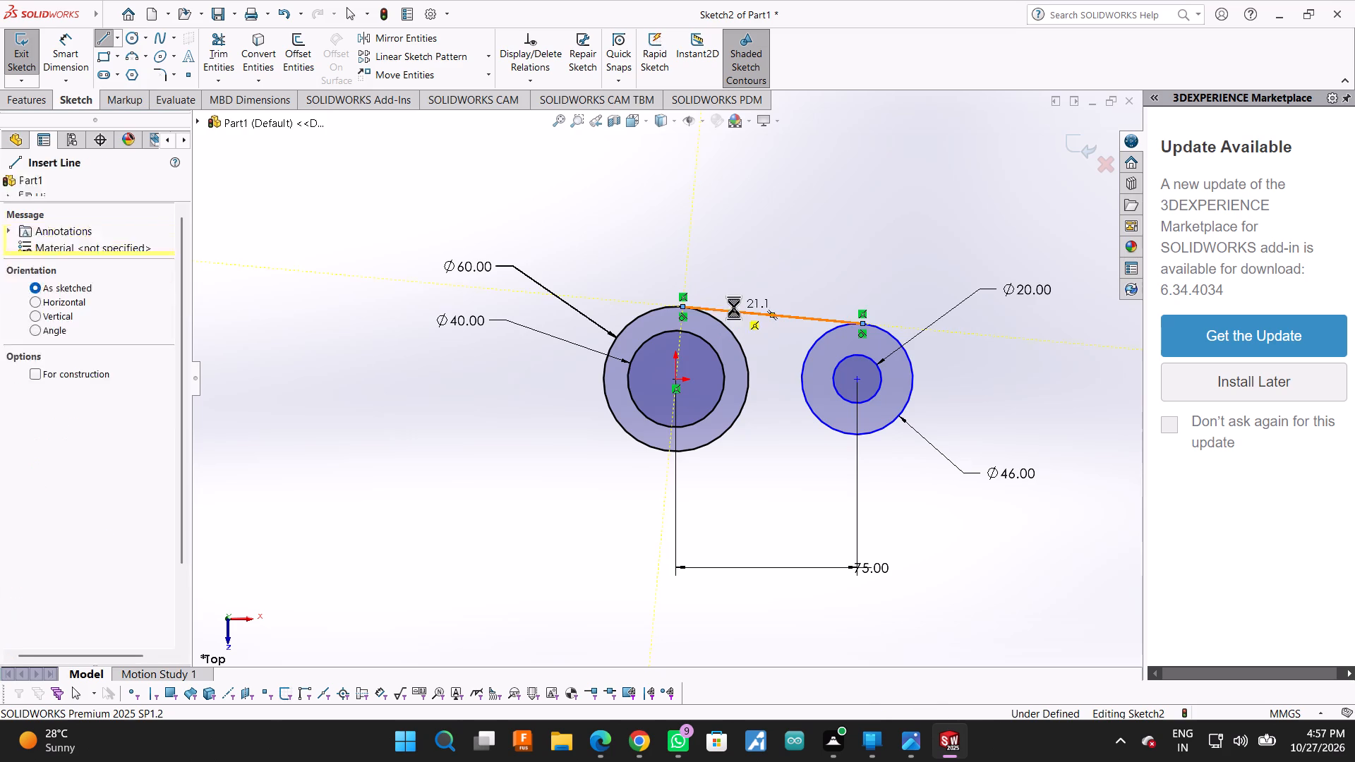
Sketch a line about 62 mm long from the upper side of the 60 mm circle to the top of the 46 mm circle.
scroll(733, 278, "down", 3)
left_click(105, 30)
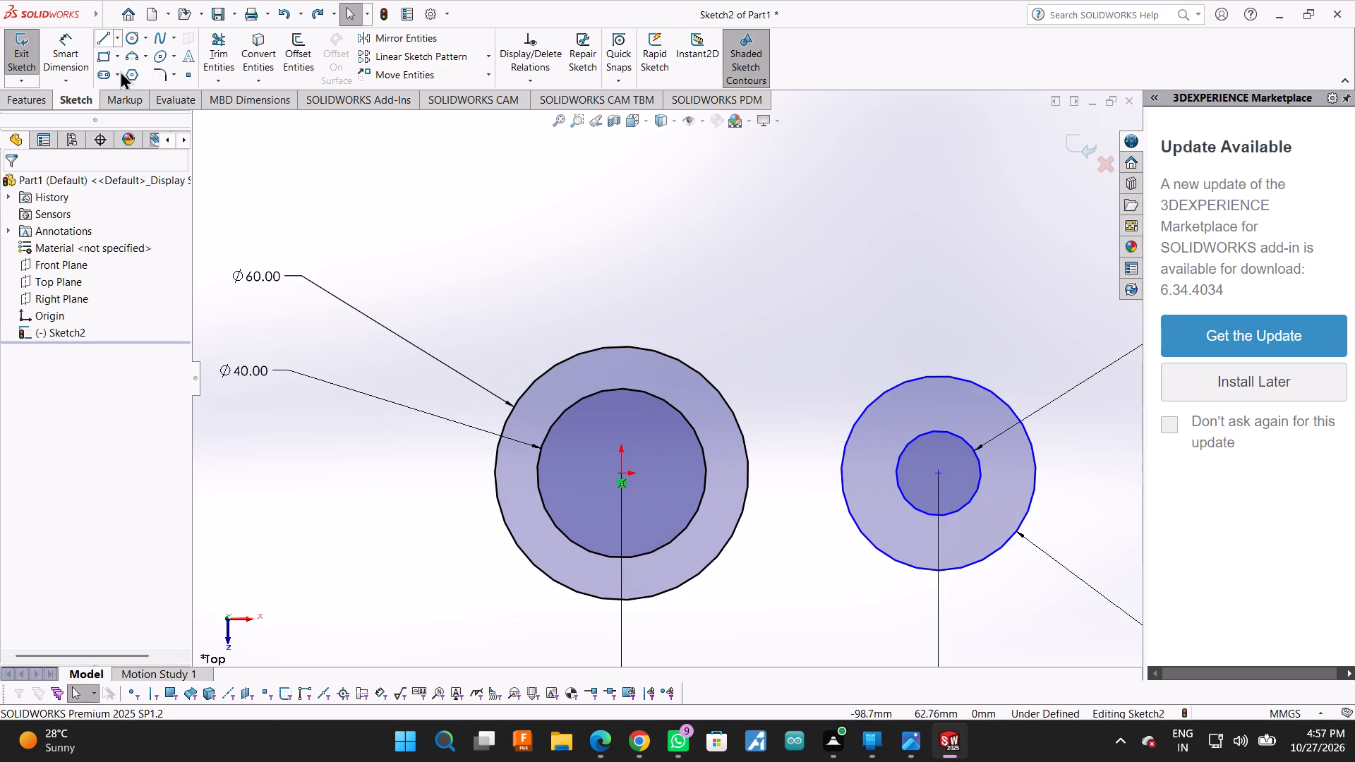
scroll(587, 338, "down", 4)
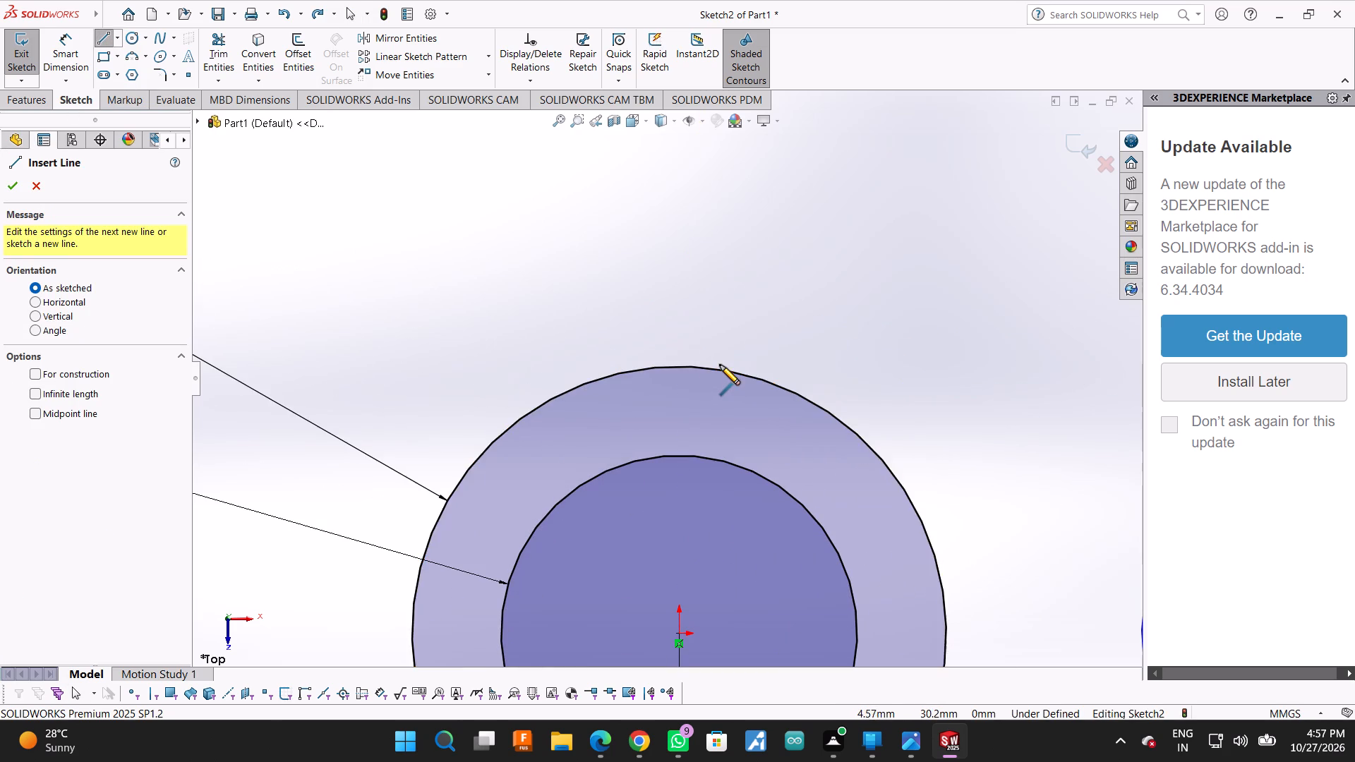
left_click(715, 370)
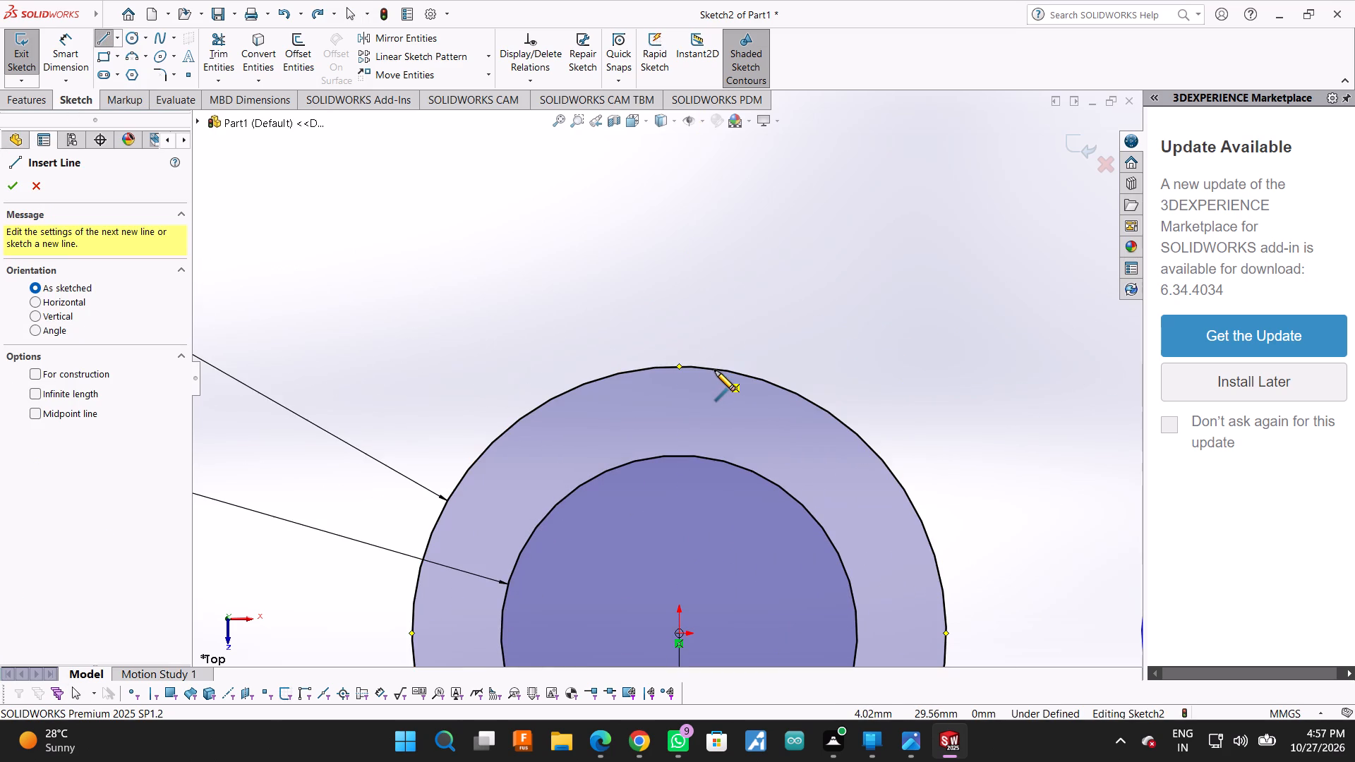
scroll(677, 415, "up", 7)
scroll(1092, 339, "down", 3)
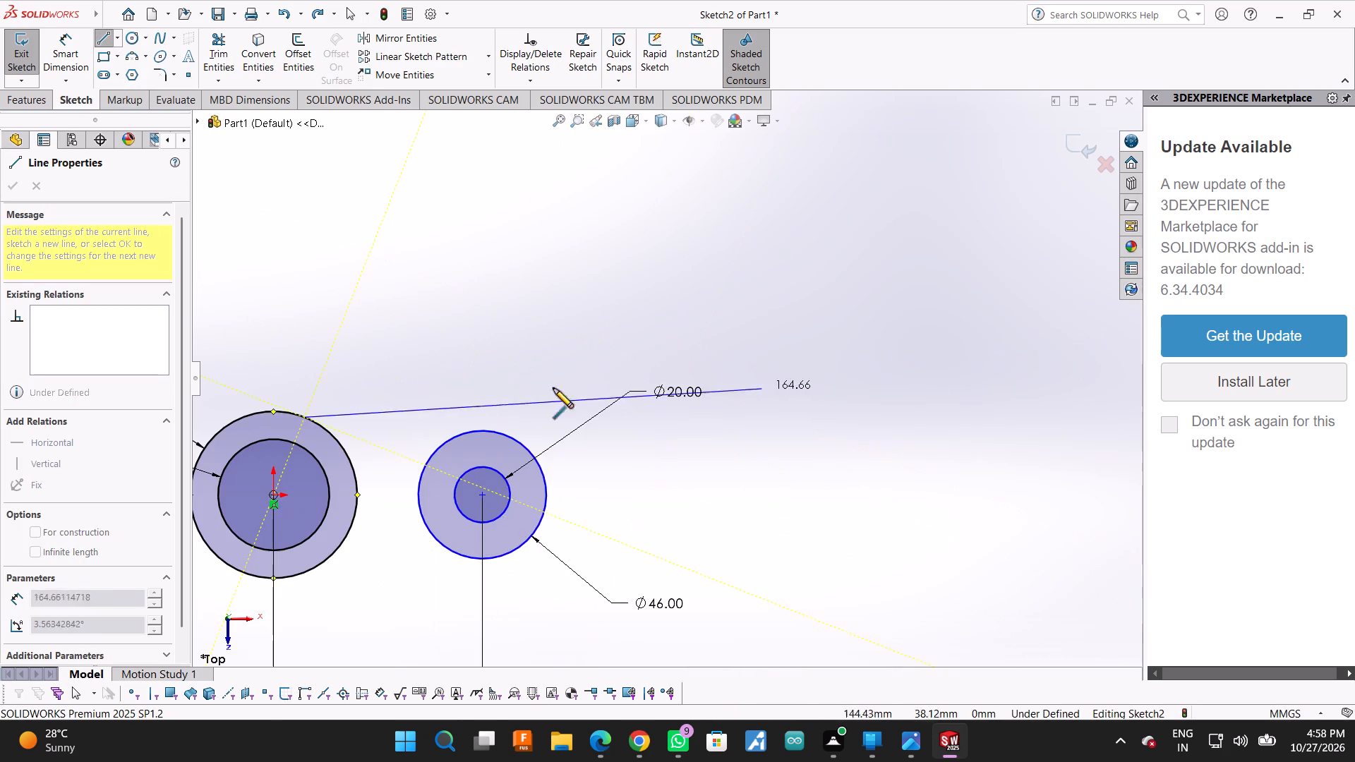
scroll(404, 457, "down", 9)
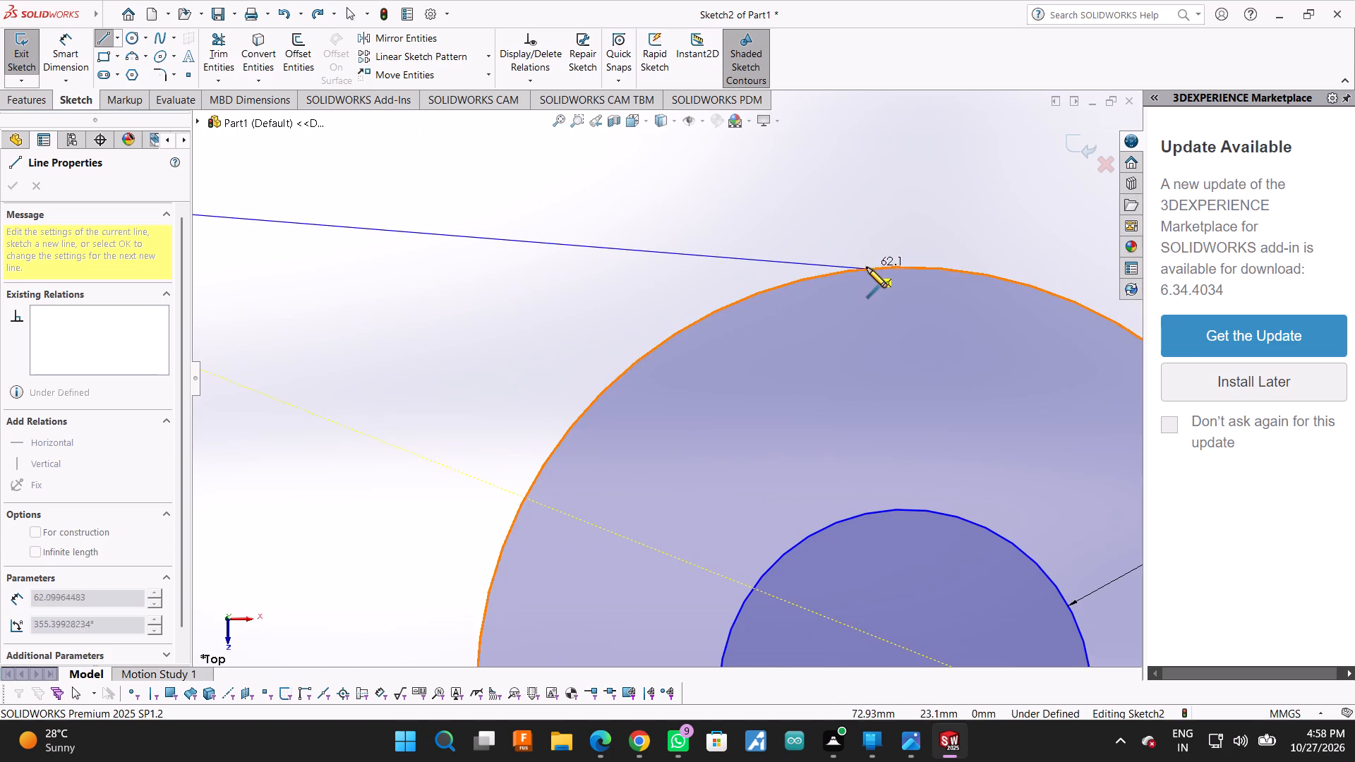
left_click(877, 265)
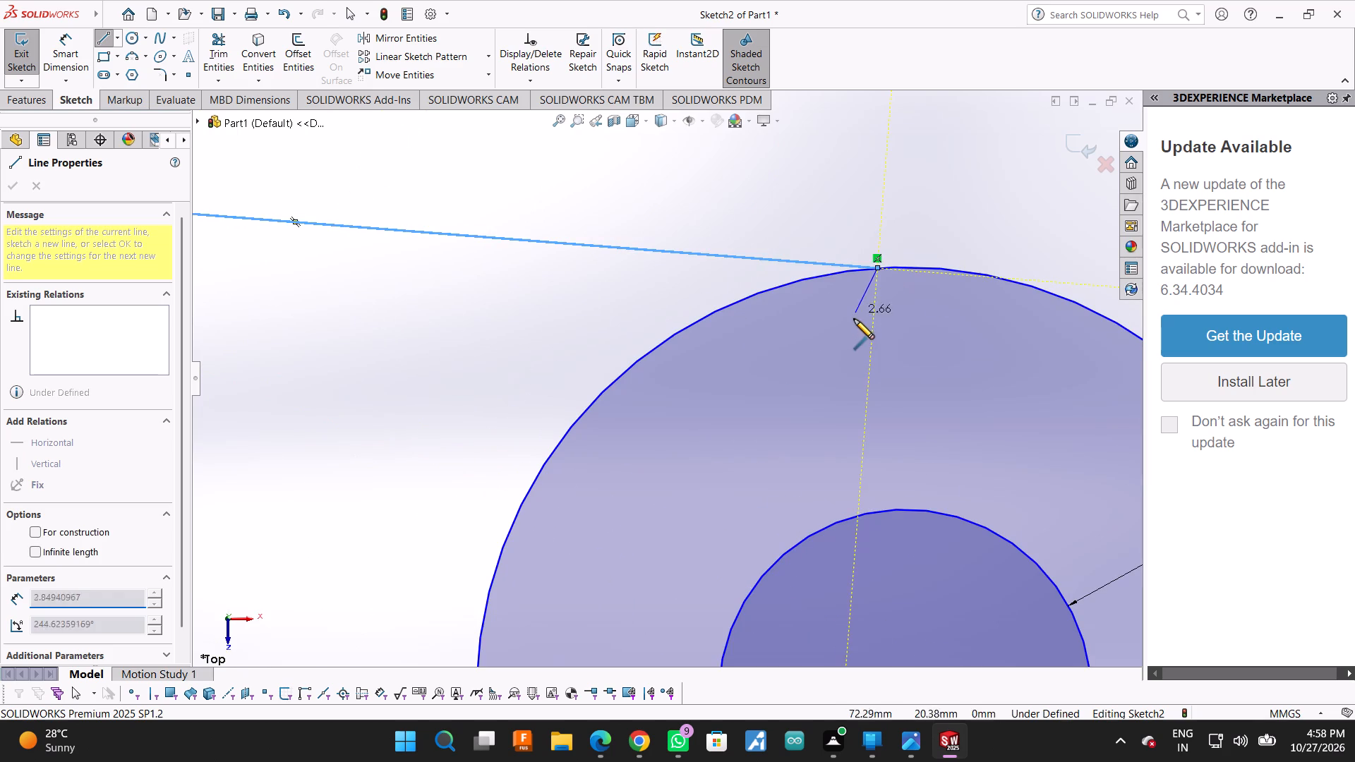
key("Escape")
Add a tangent relation between the connecting line and the 60 mm circle.
scroll(806, 281, "up", 7)
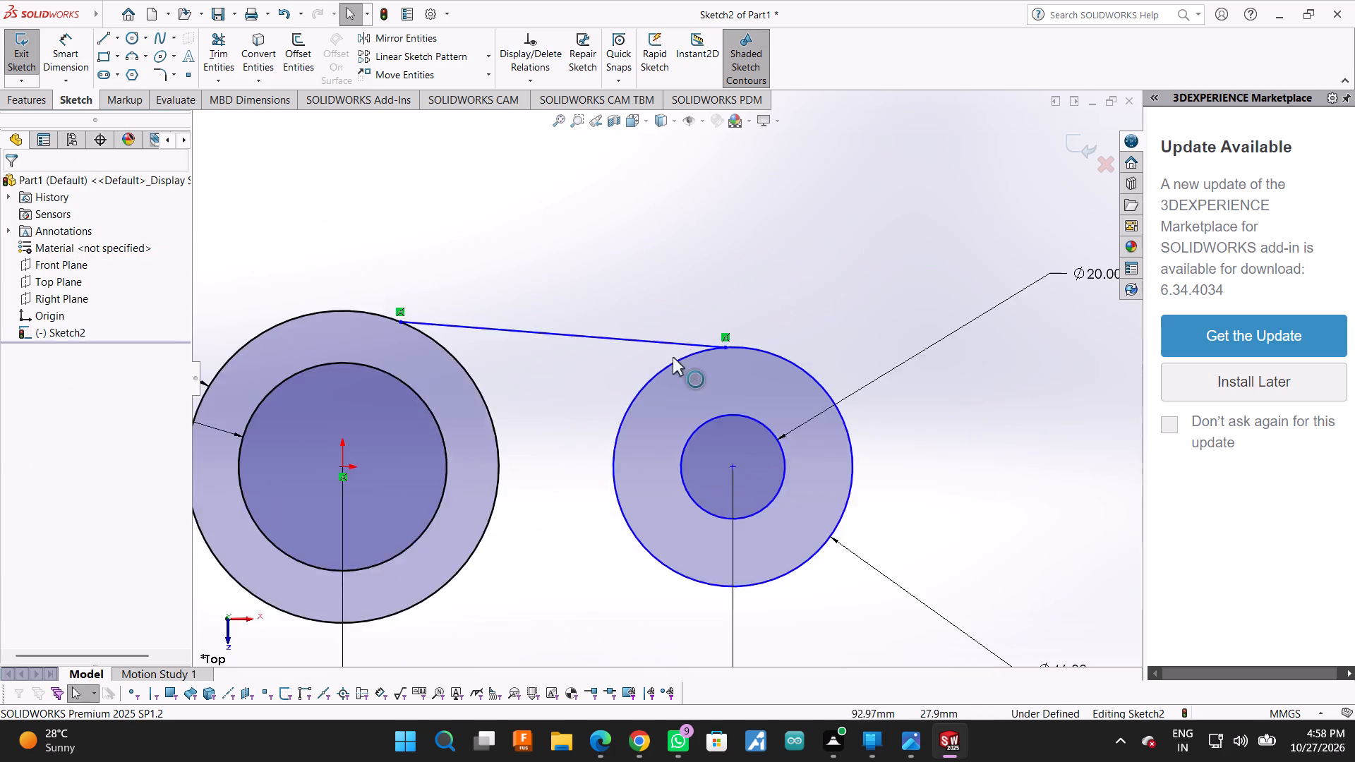
scroll(334, 343, "down", 3)
left_click(577, 348, "ctrl")
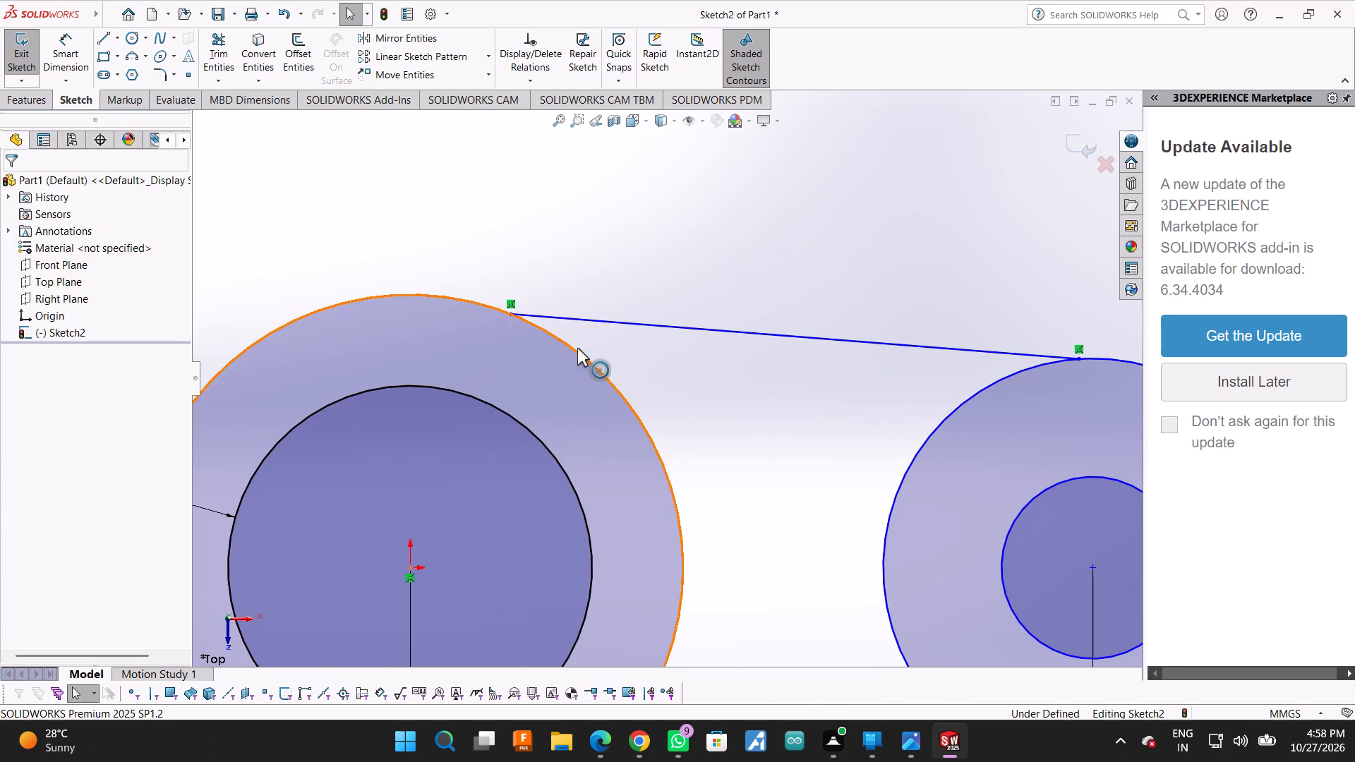
left_click(594, 317, "ctrl")
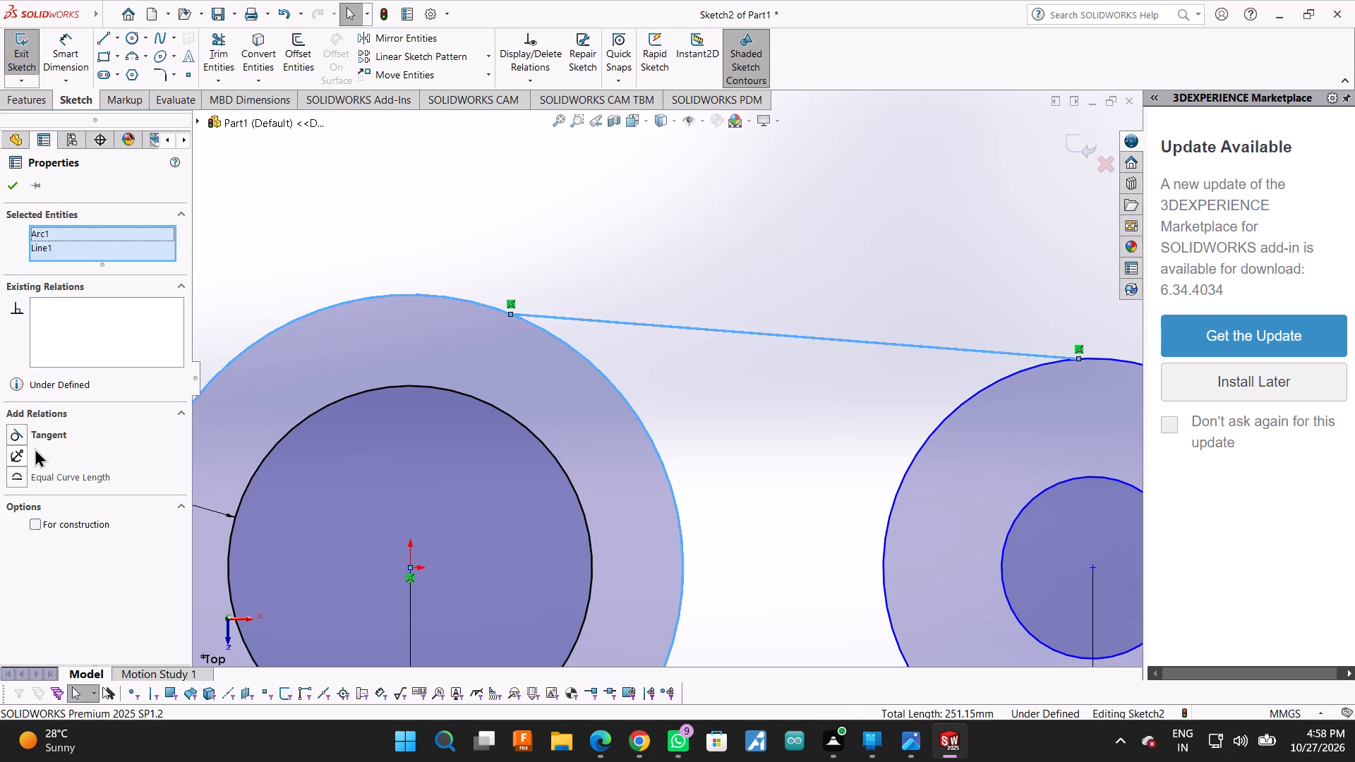
left_click(35, 435)
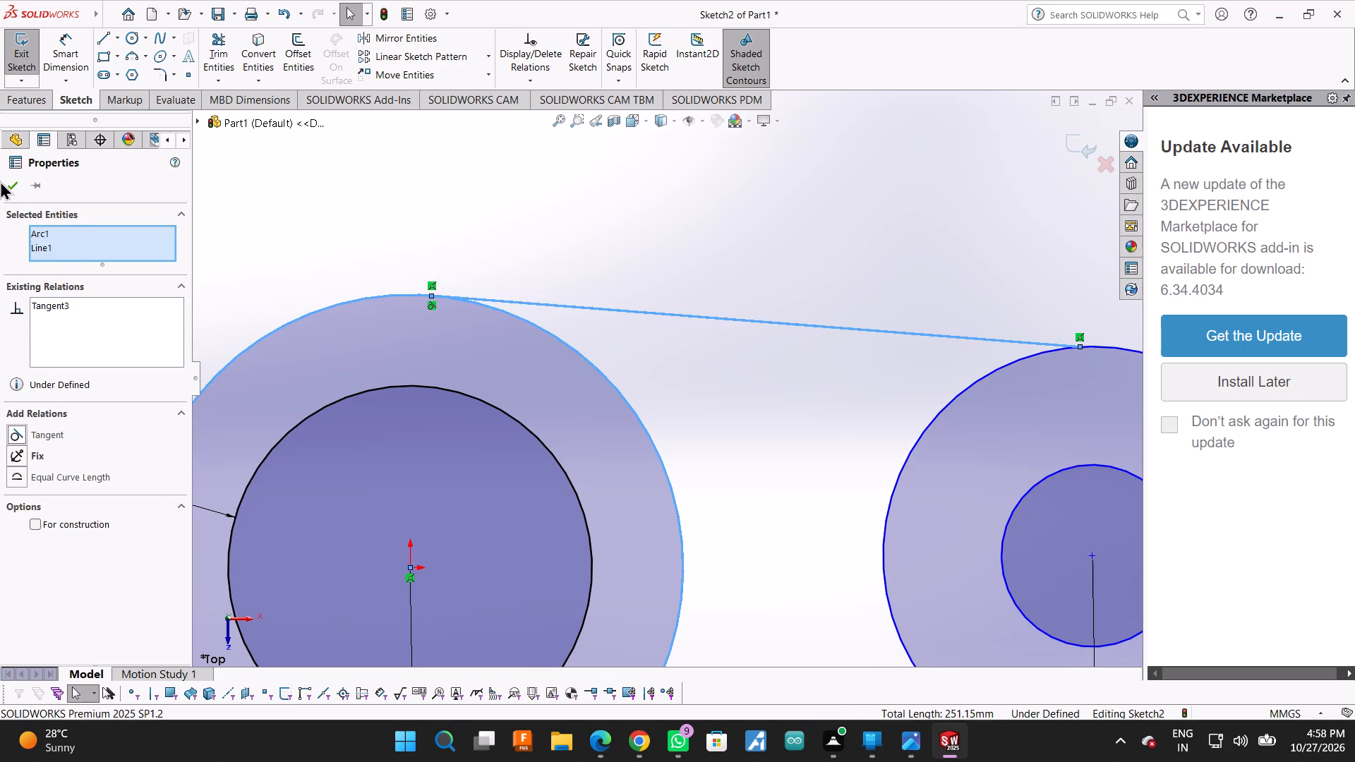
left_click(5, 181)
Add a tangent relation between the connecting line and the 46 mm circle.
scroll(301, 404, "up", 3)
scroll(762, 317, "down", 2)
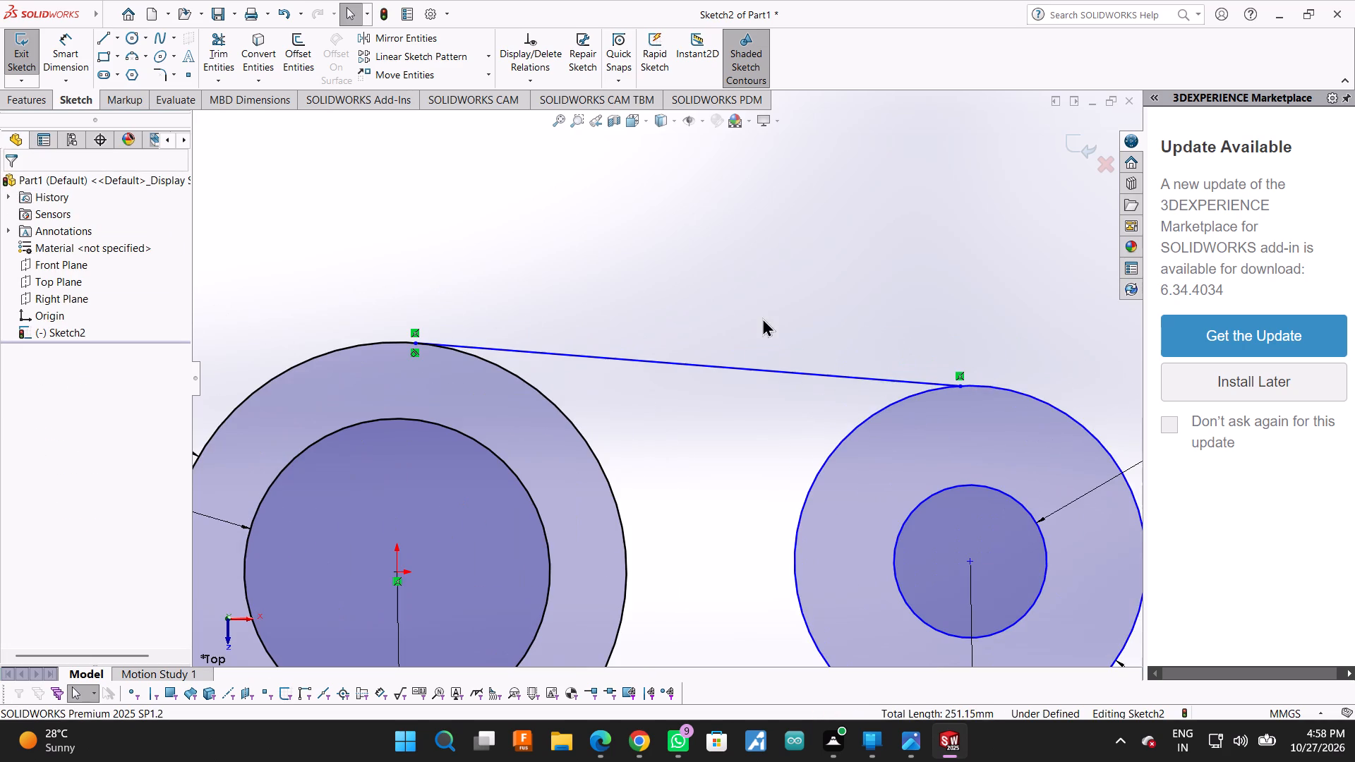
left_click(909, 380)
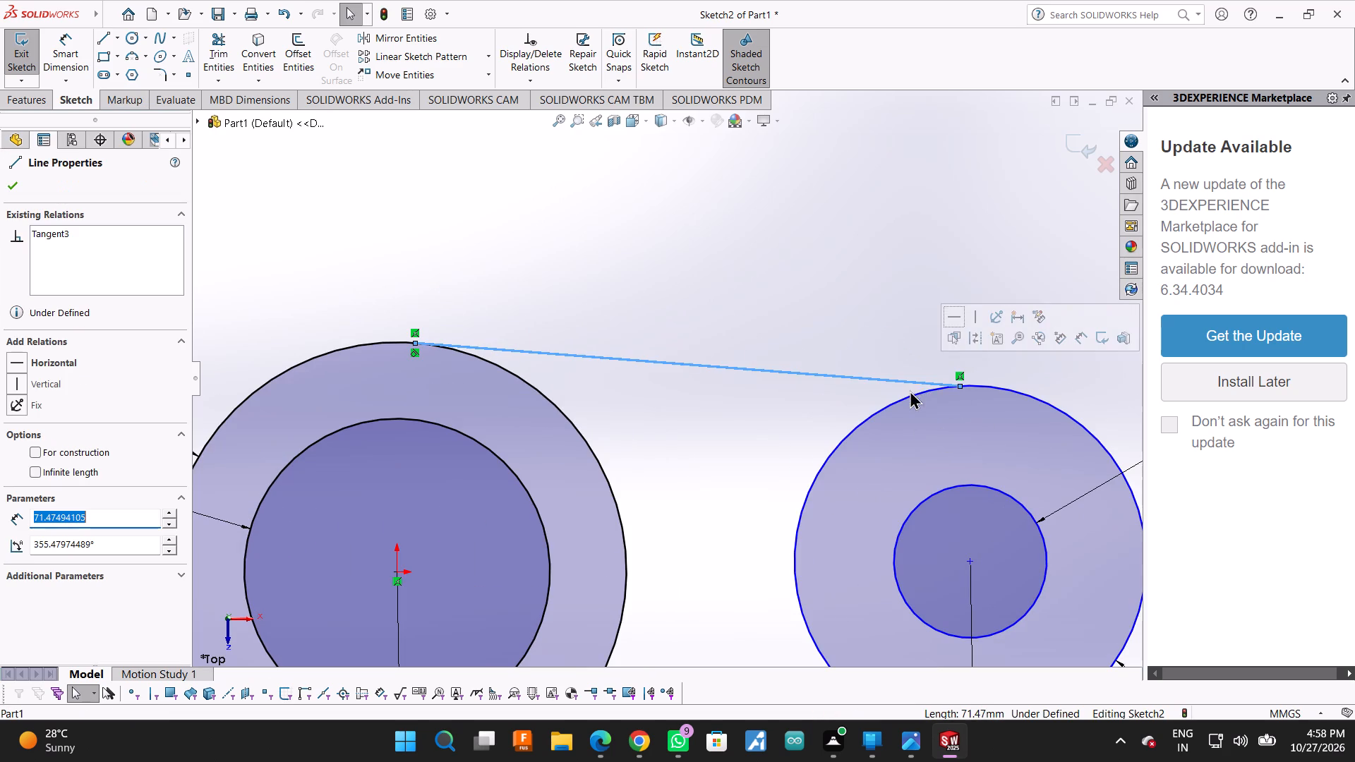
left_click(908, 401, "ctrl")
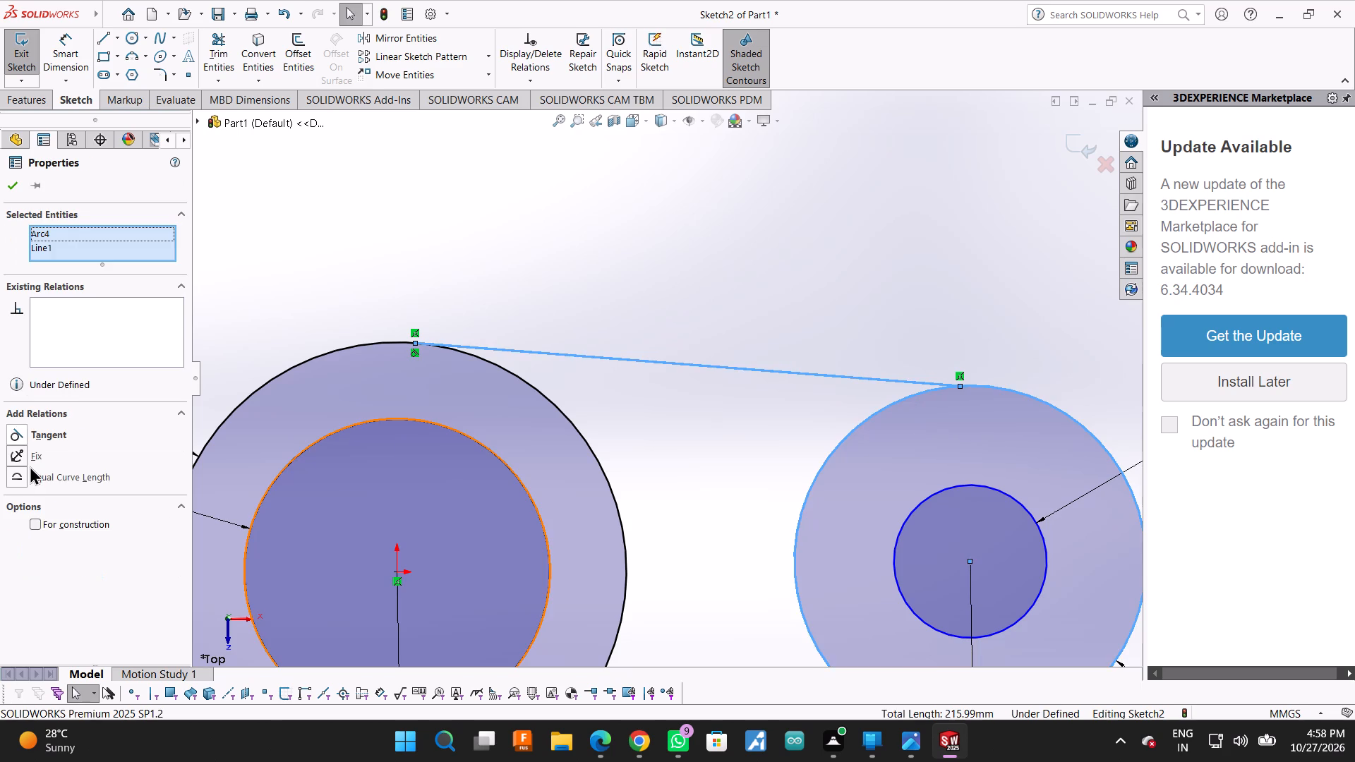
left_click(30, 437)
scroll(613, 504, "up", 3)
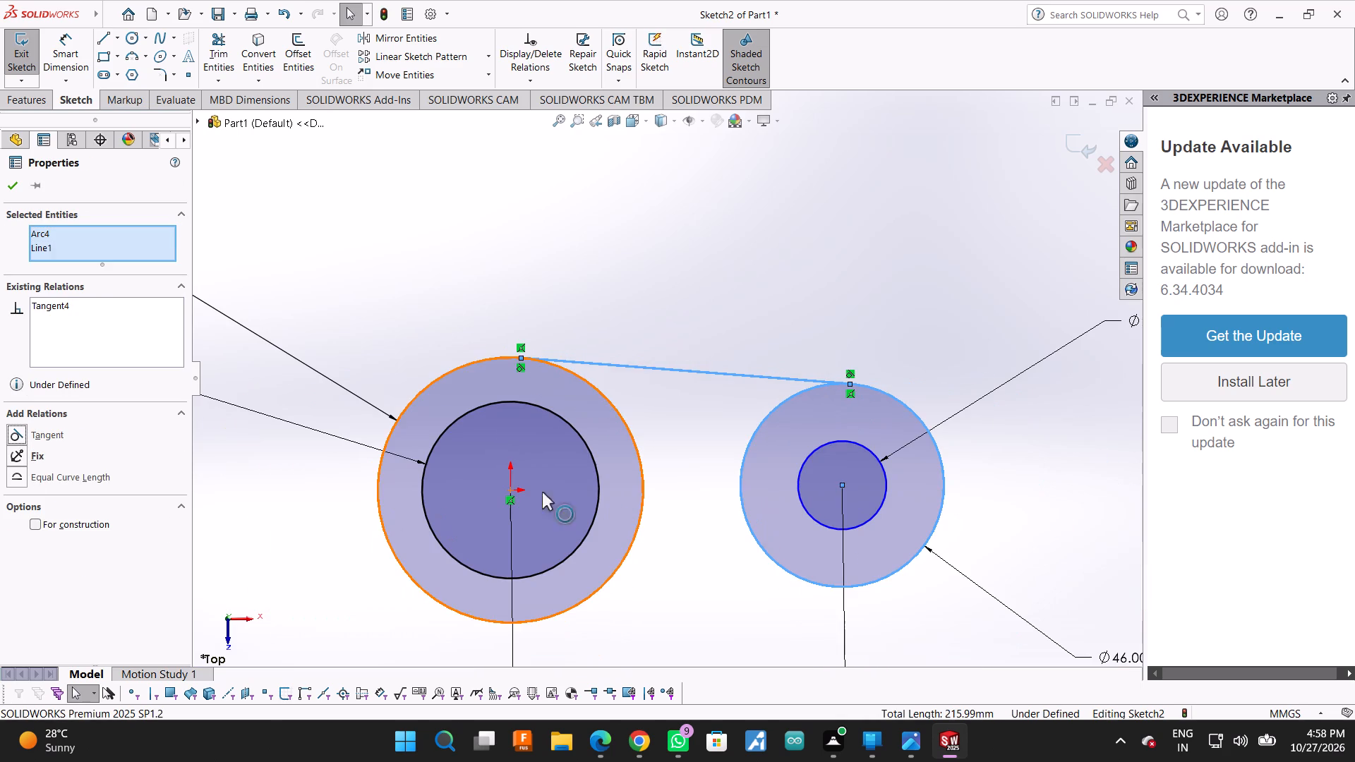
left_click(7, 181)
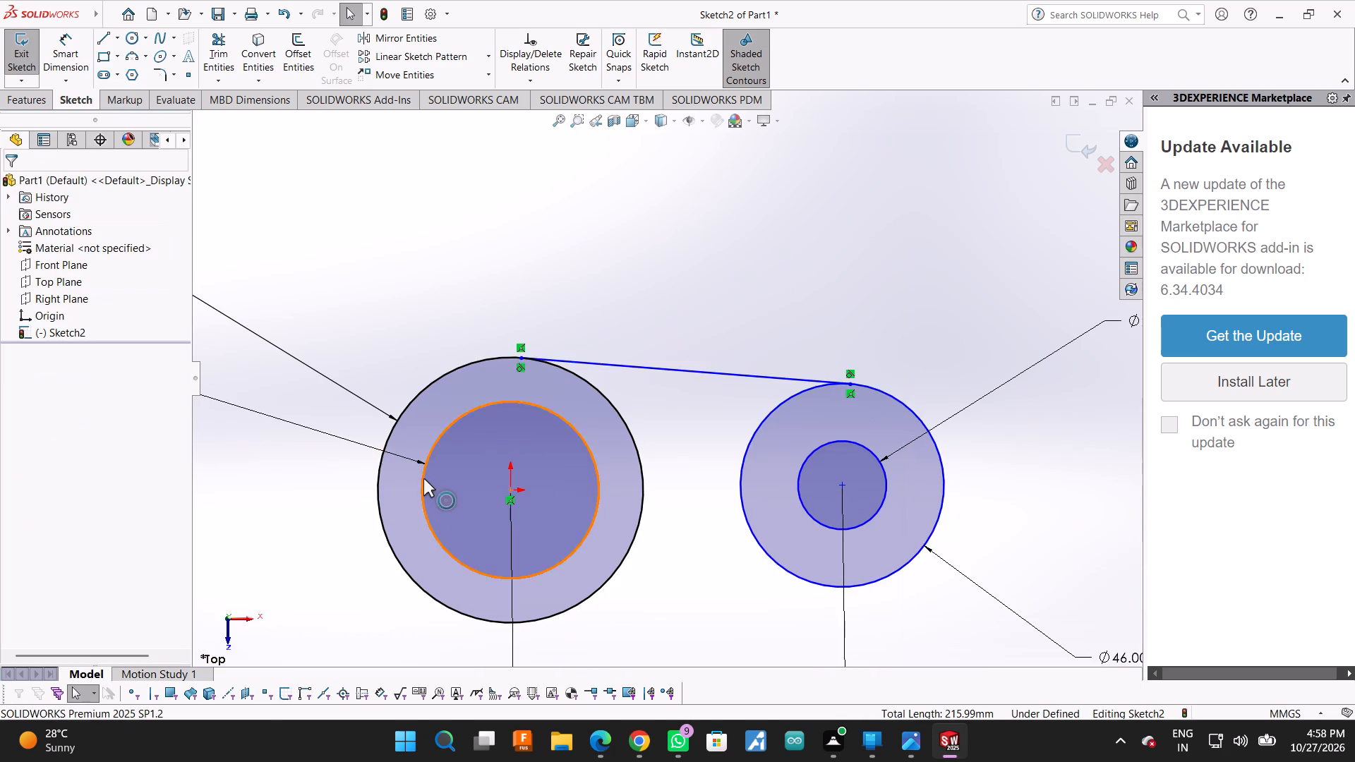
Sketch a construction line from the origin to the centre of the 46 mm circle.
scroll(423, 478, "up", 1)
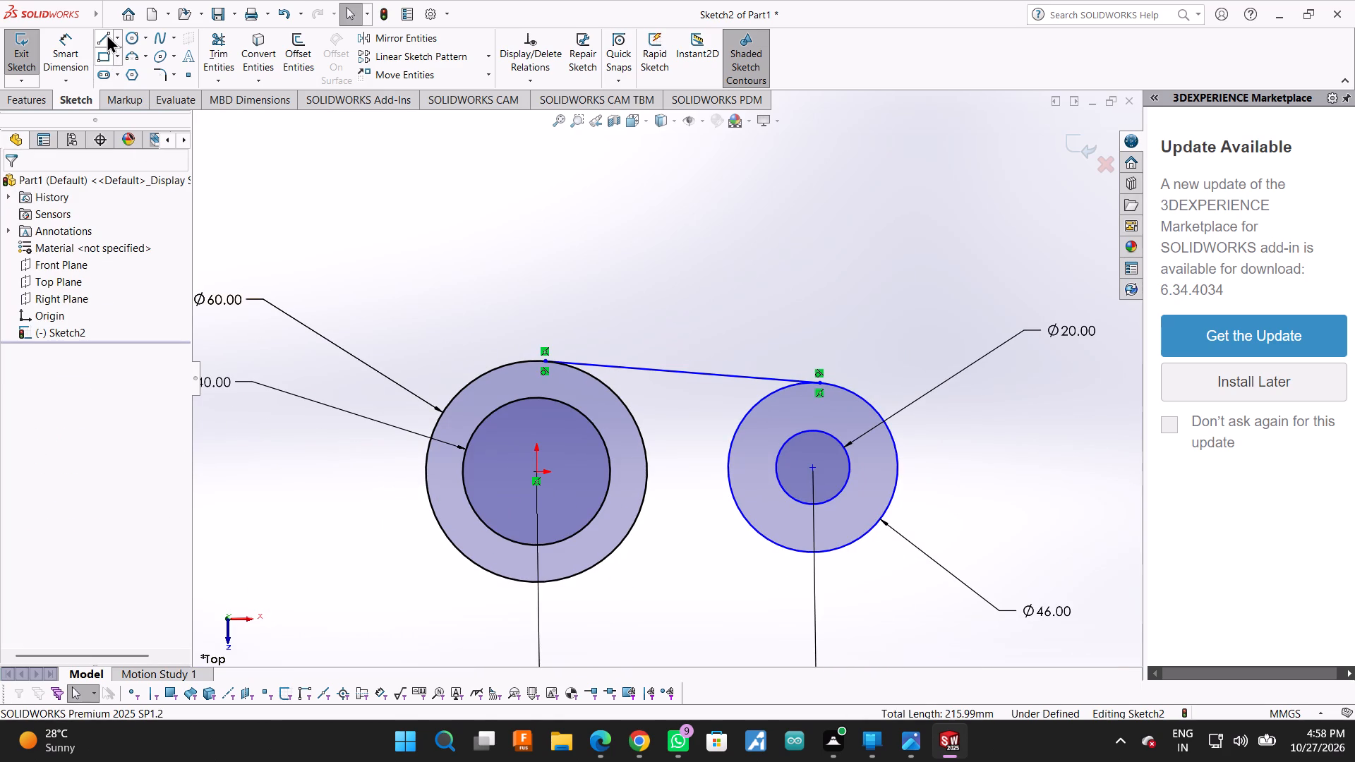
left_click(101, 34)
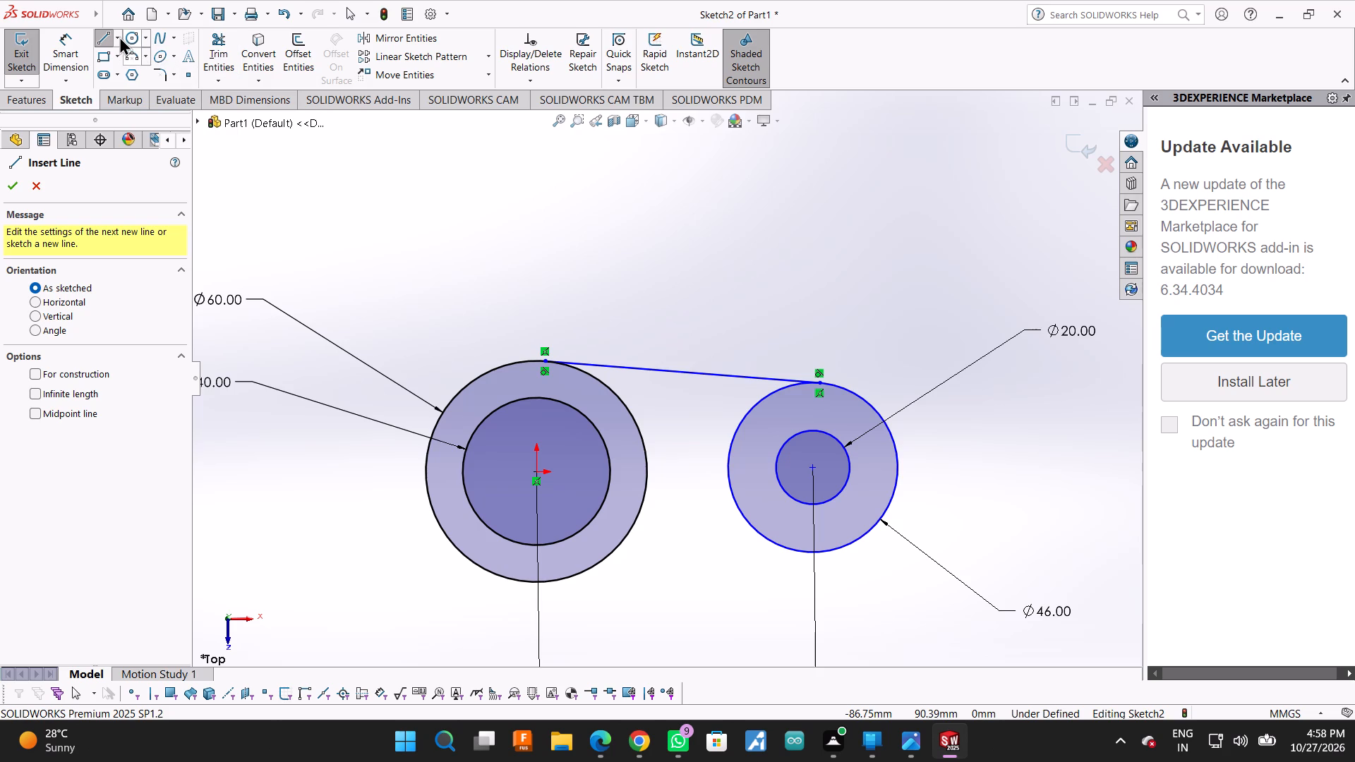
left_click(115, 36)
left_click(127, 73)
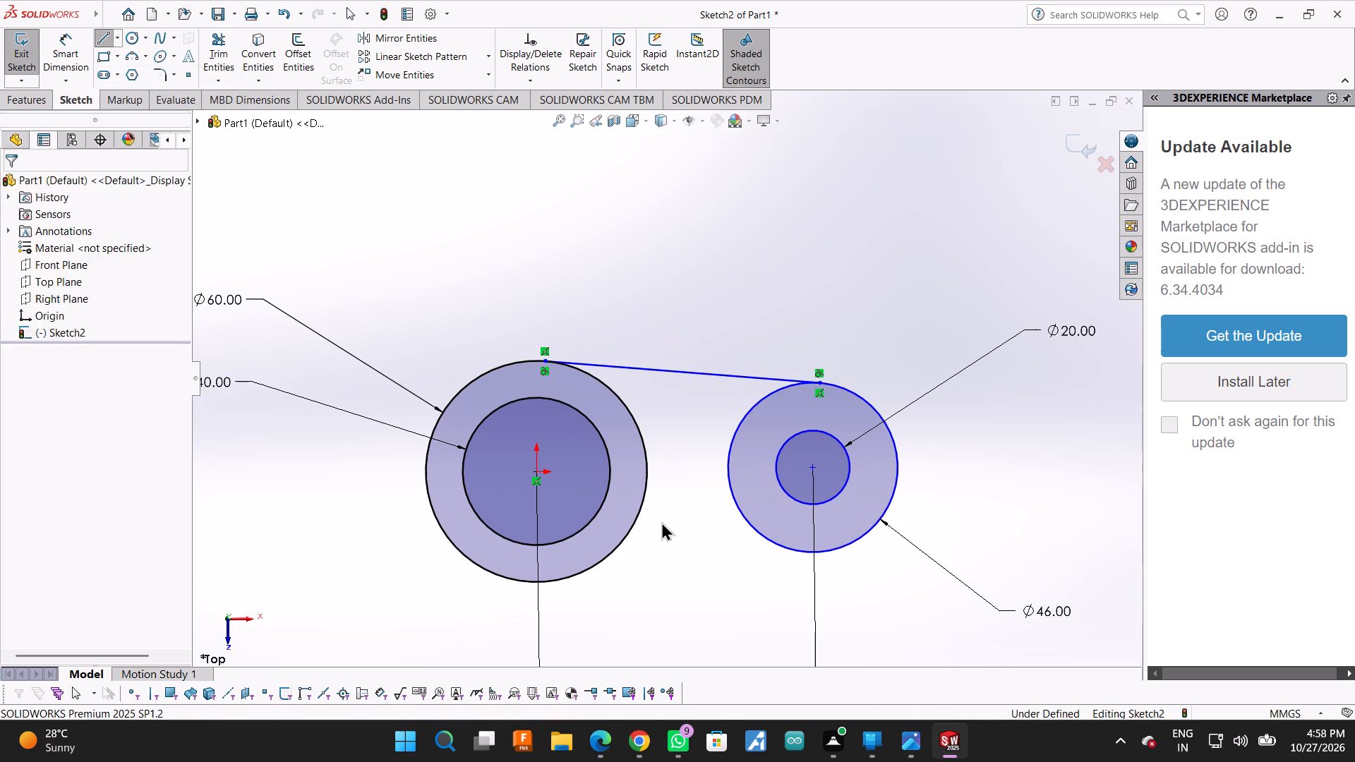
left_click(534, 473)
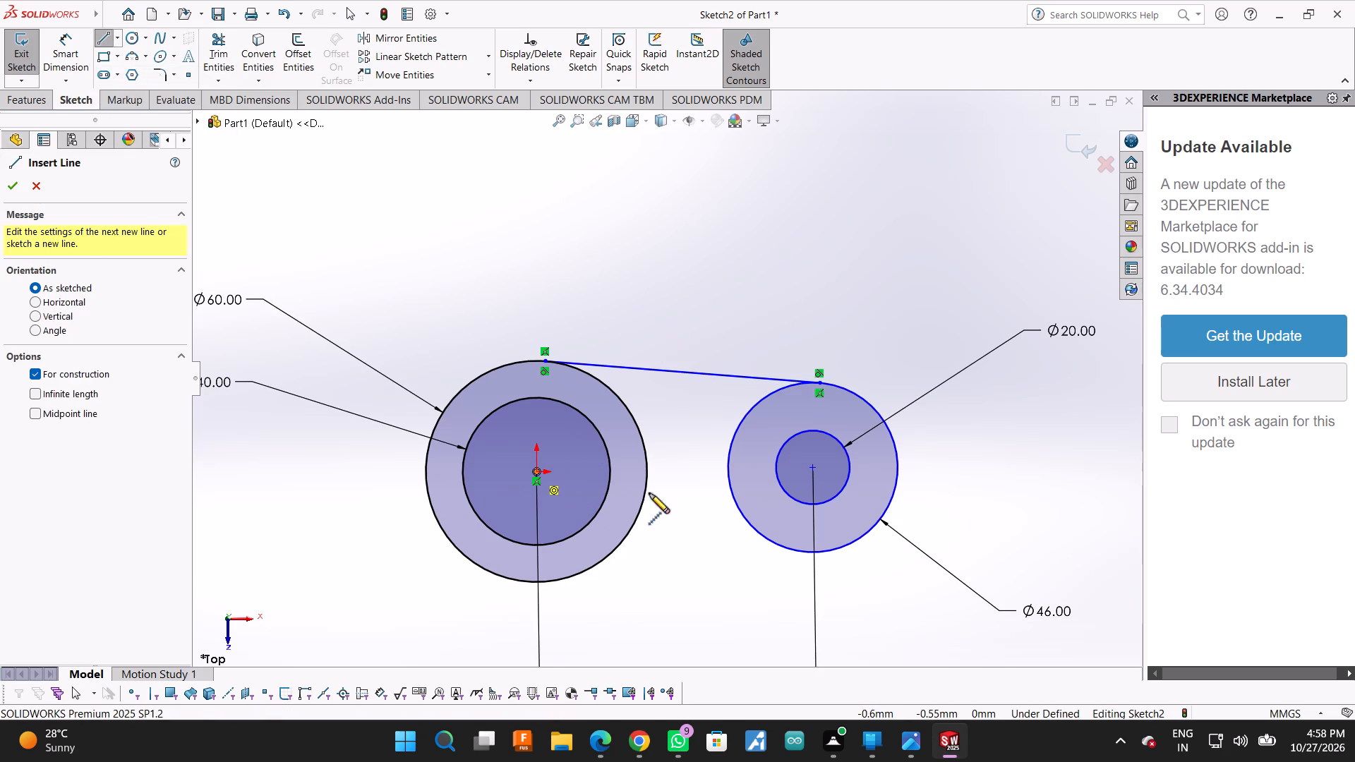
left_click(809, 467)
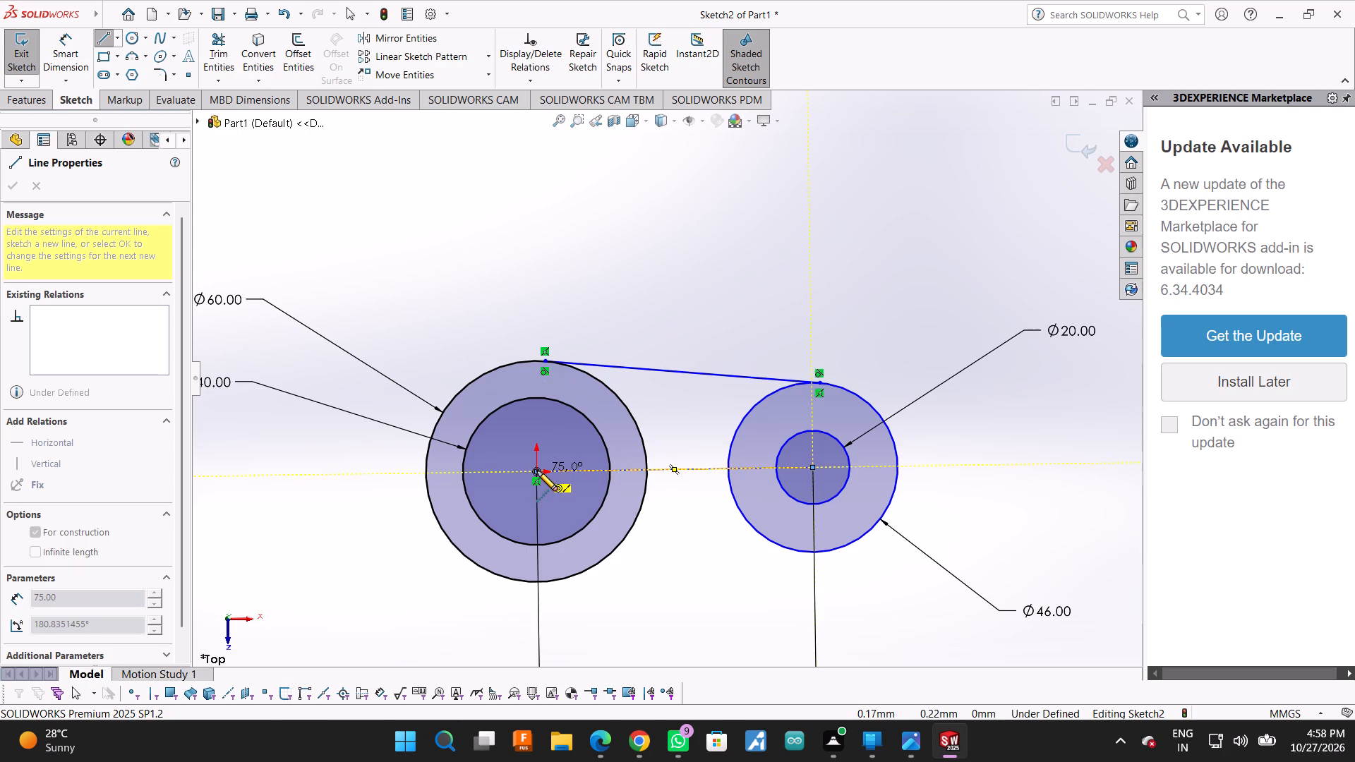
key("Escape")
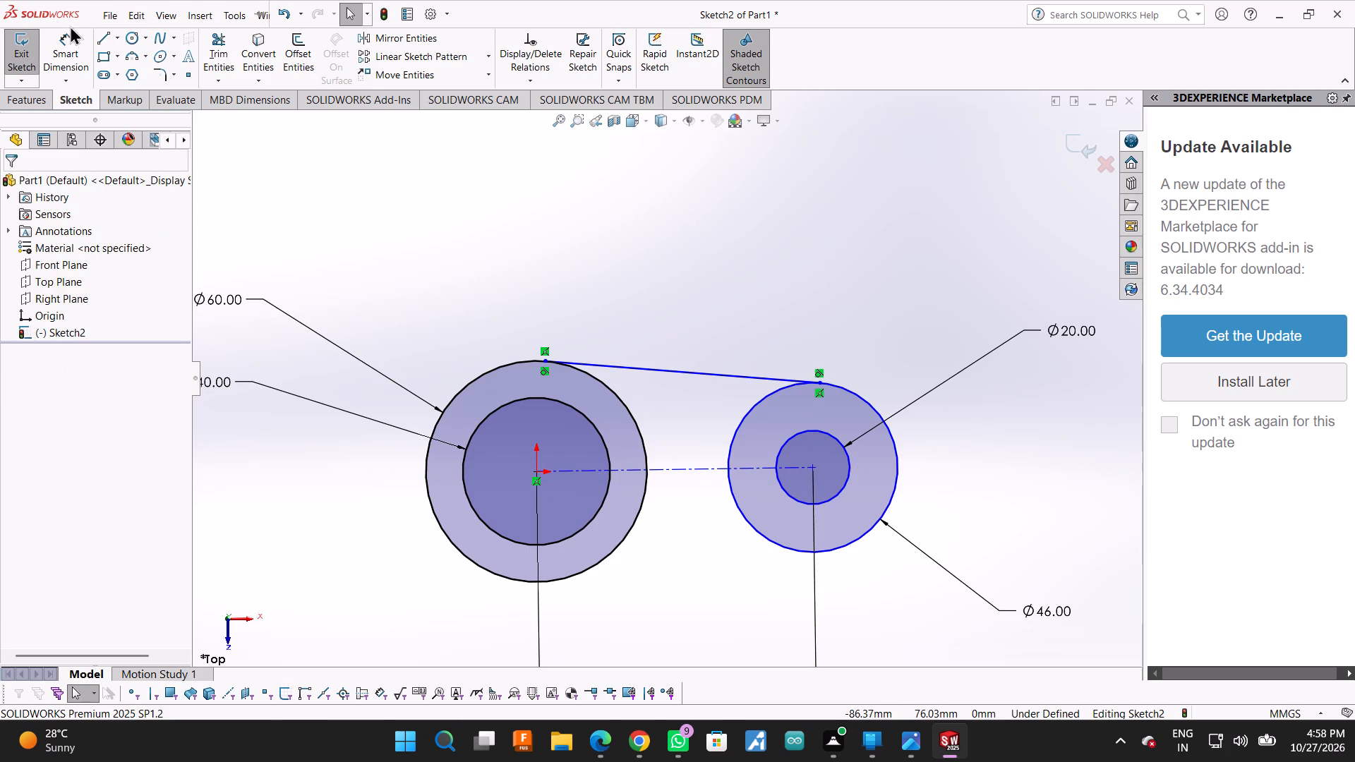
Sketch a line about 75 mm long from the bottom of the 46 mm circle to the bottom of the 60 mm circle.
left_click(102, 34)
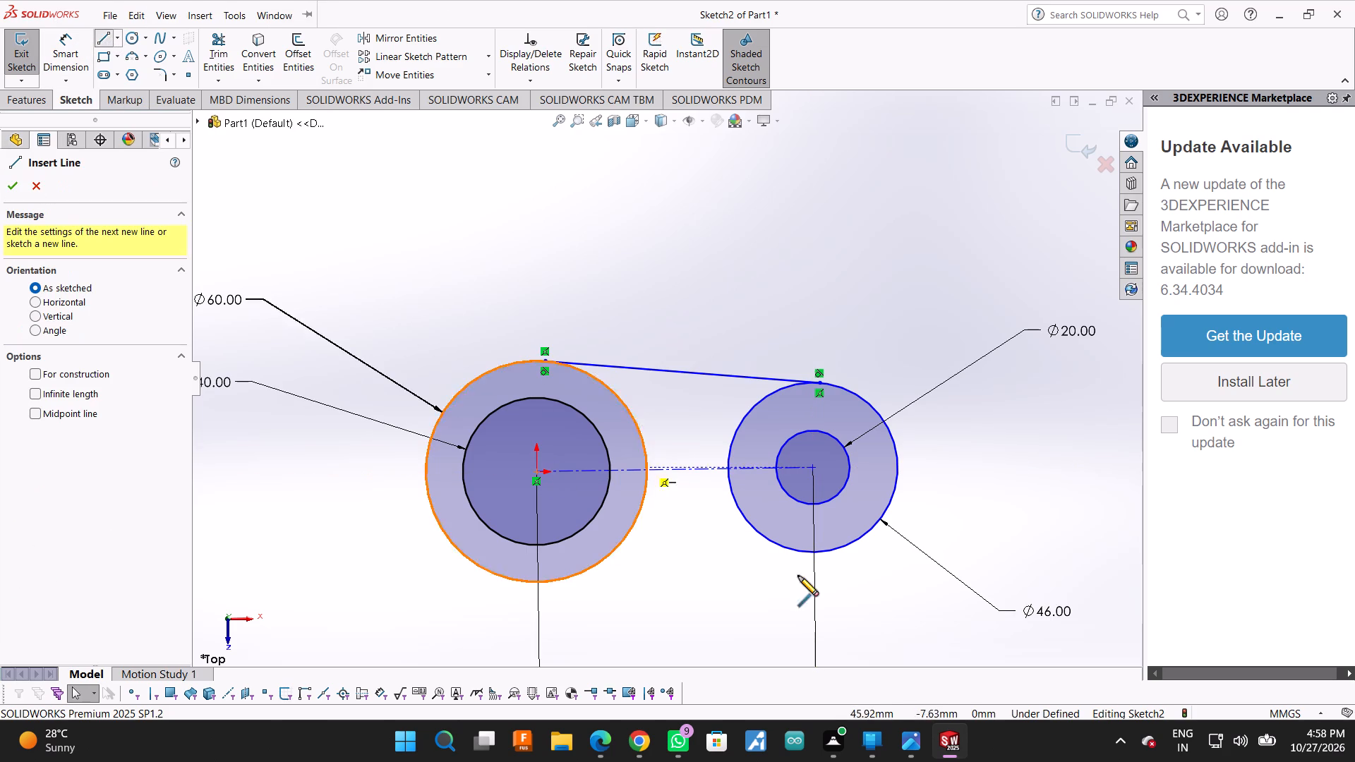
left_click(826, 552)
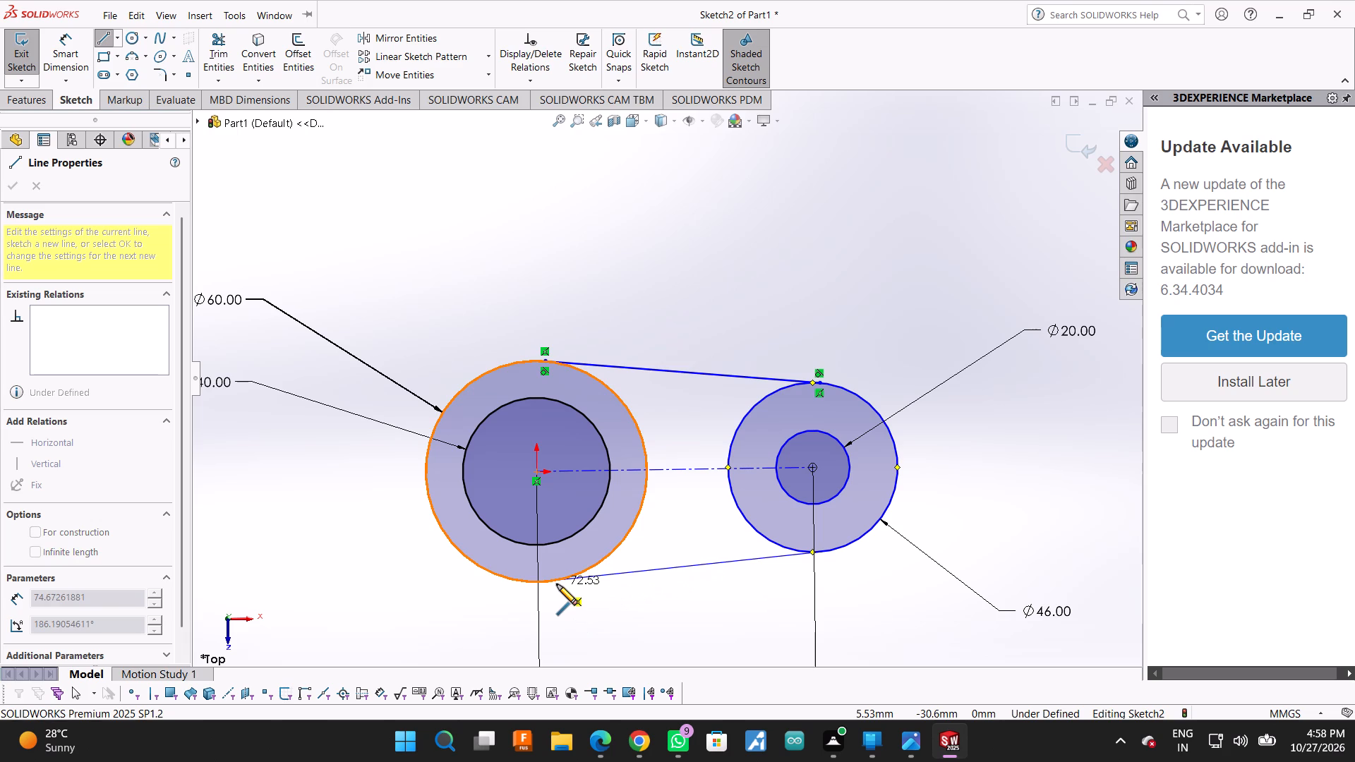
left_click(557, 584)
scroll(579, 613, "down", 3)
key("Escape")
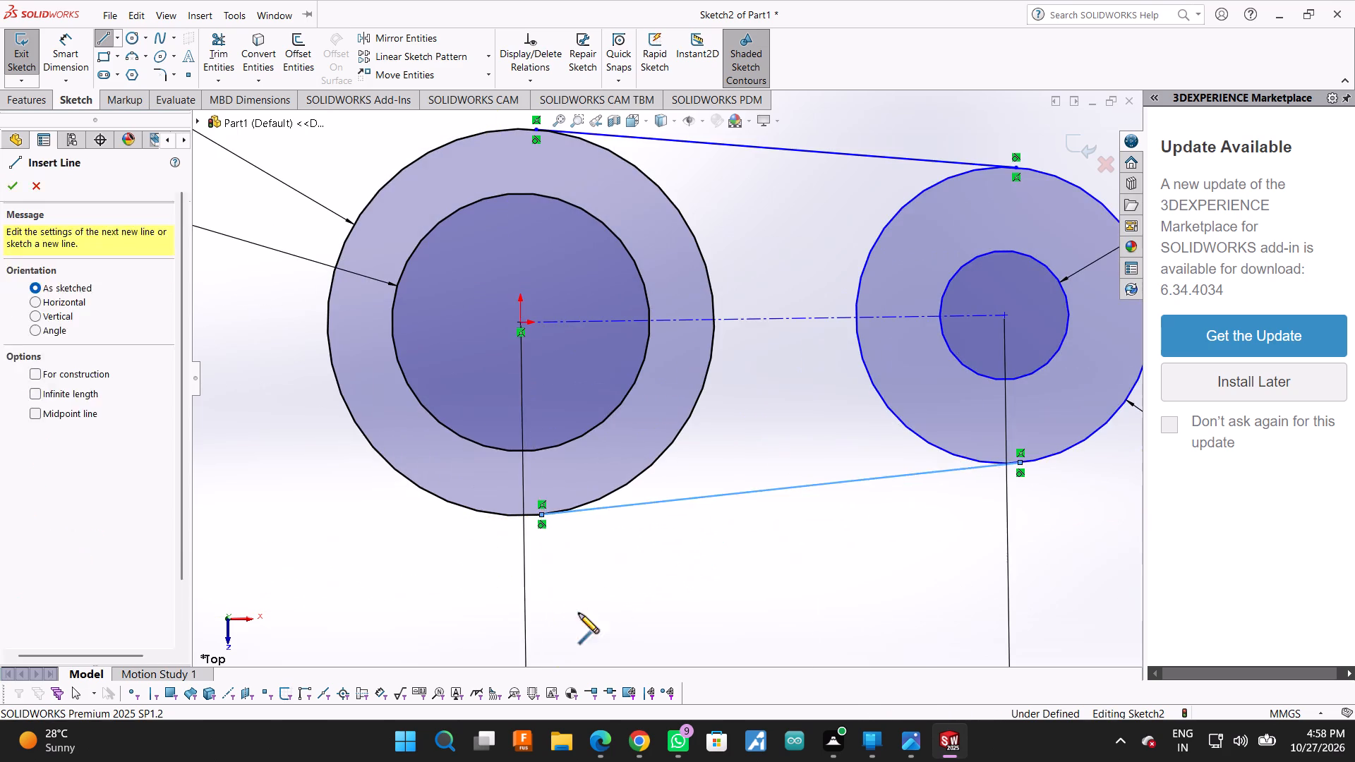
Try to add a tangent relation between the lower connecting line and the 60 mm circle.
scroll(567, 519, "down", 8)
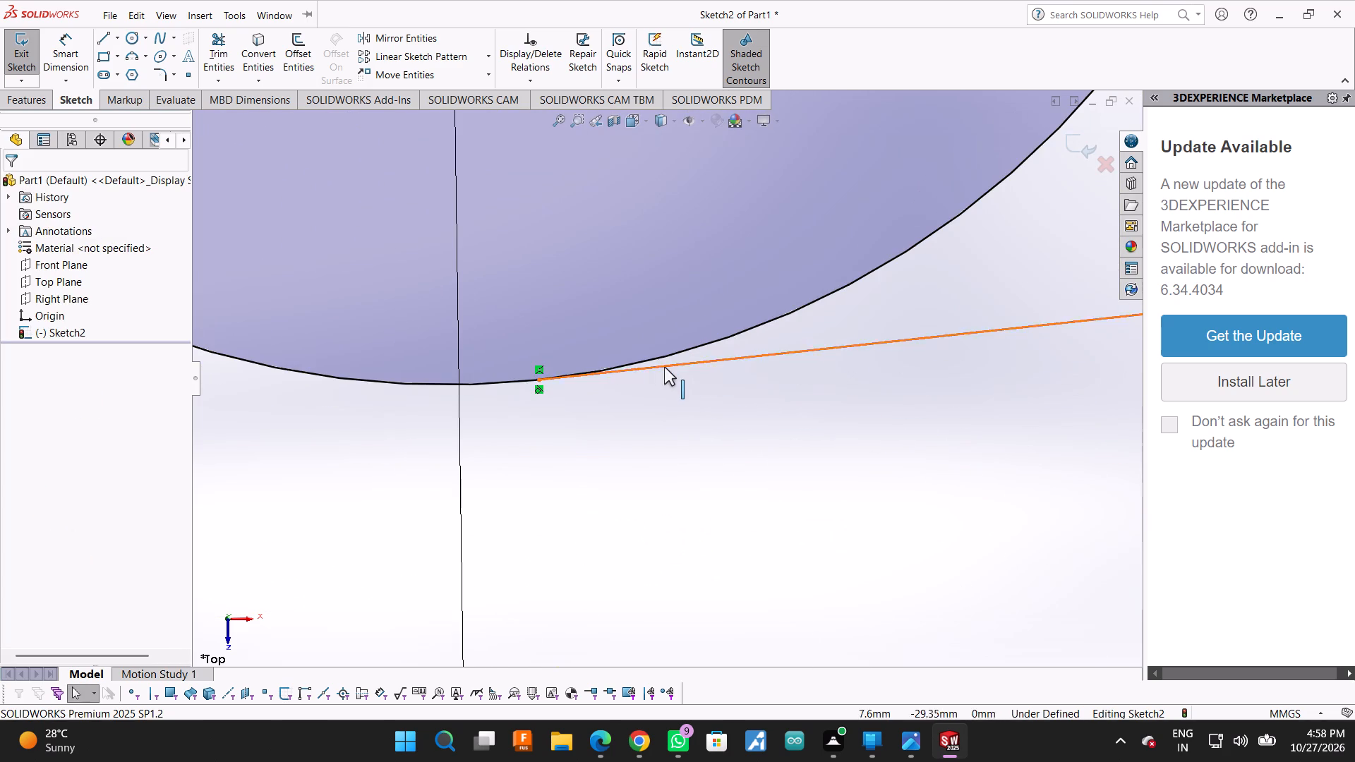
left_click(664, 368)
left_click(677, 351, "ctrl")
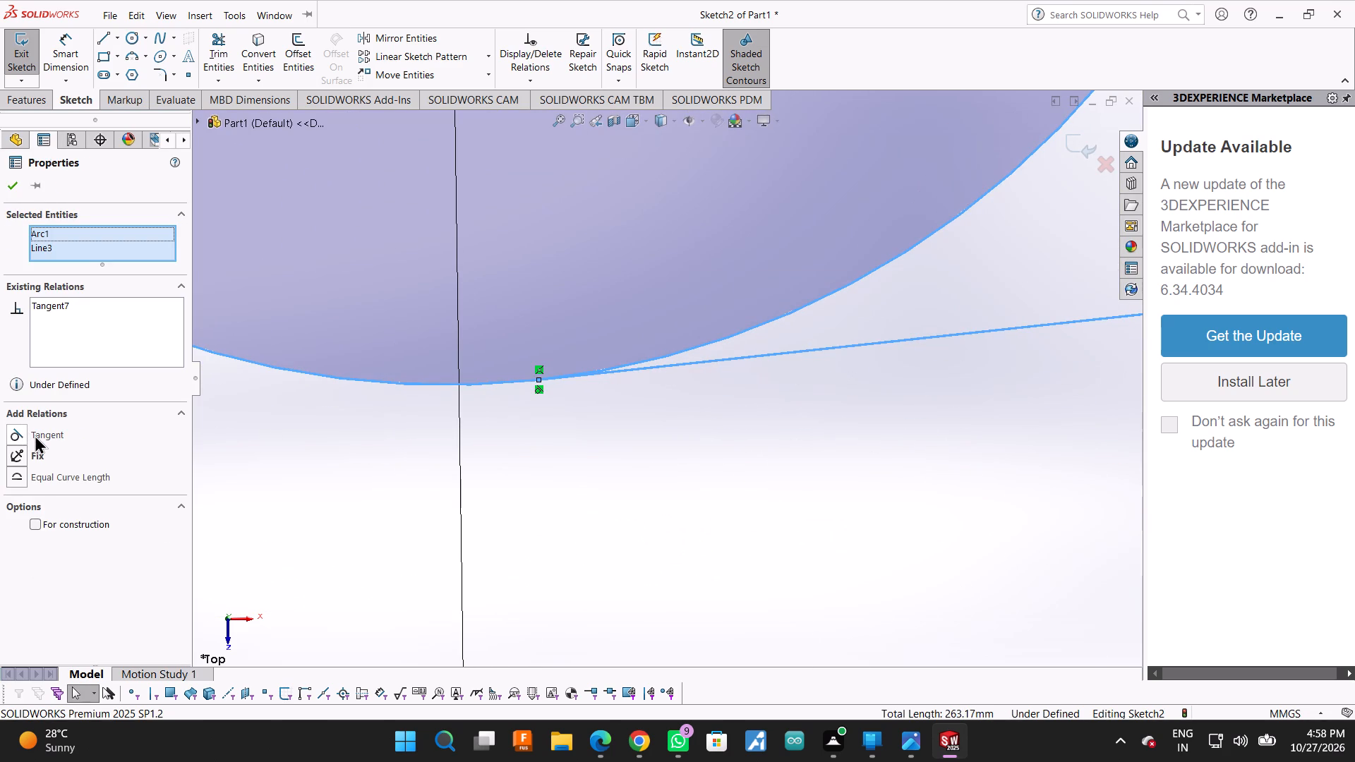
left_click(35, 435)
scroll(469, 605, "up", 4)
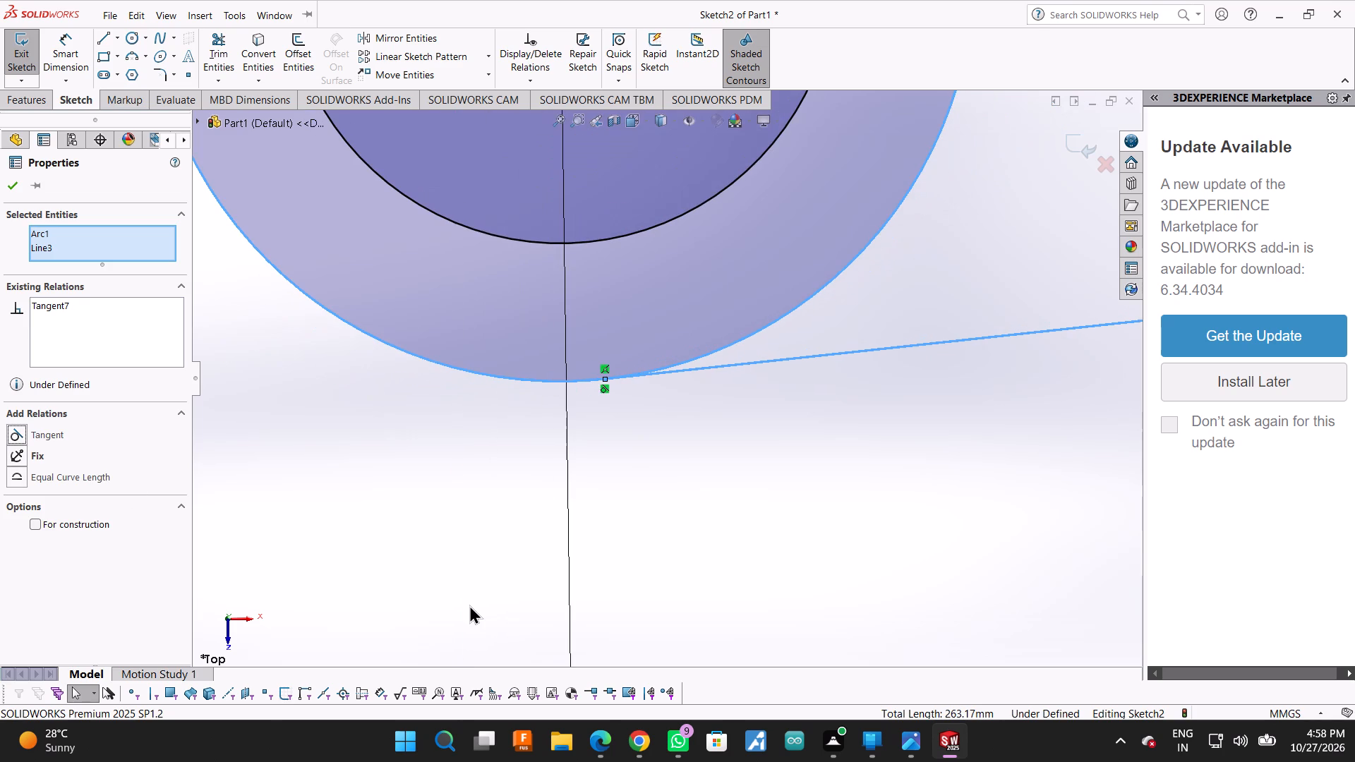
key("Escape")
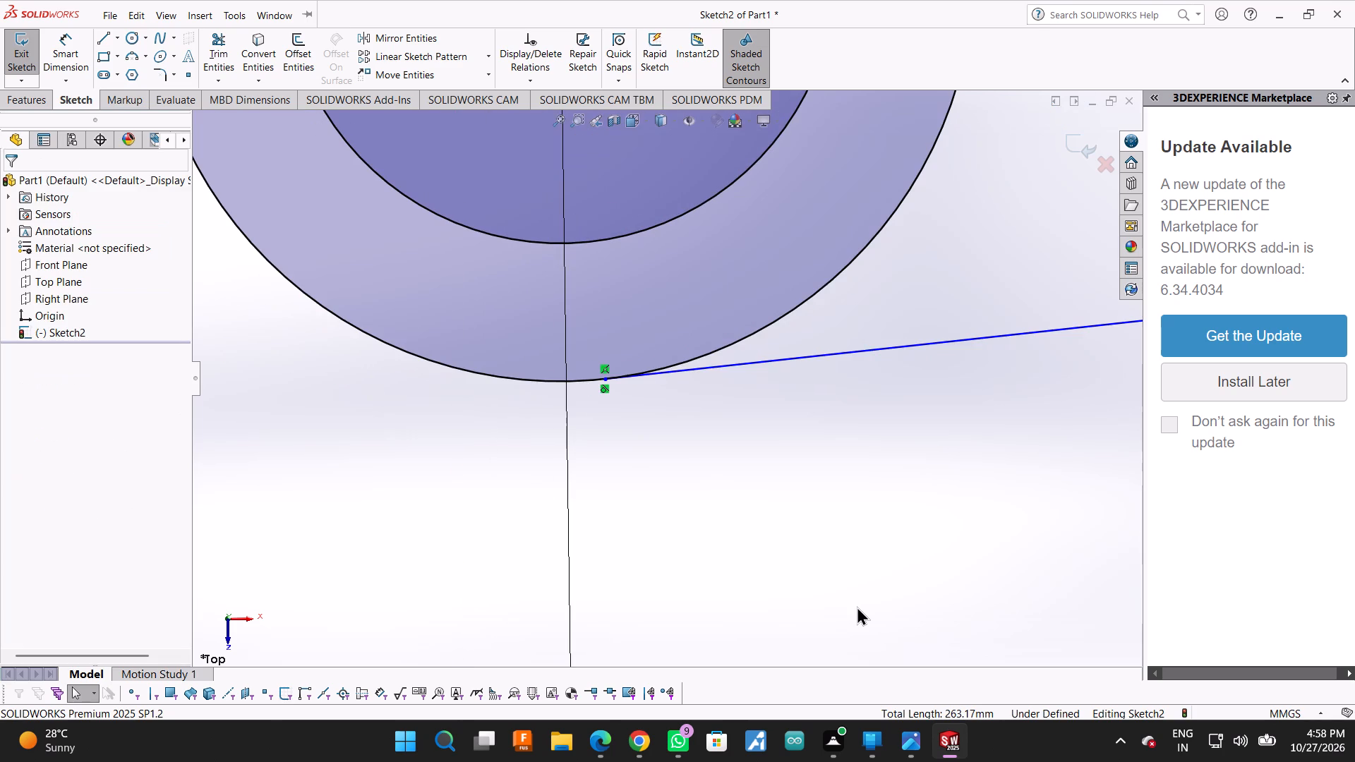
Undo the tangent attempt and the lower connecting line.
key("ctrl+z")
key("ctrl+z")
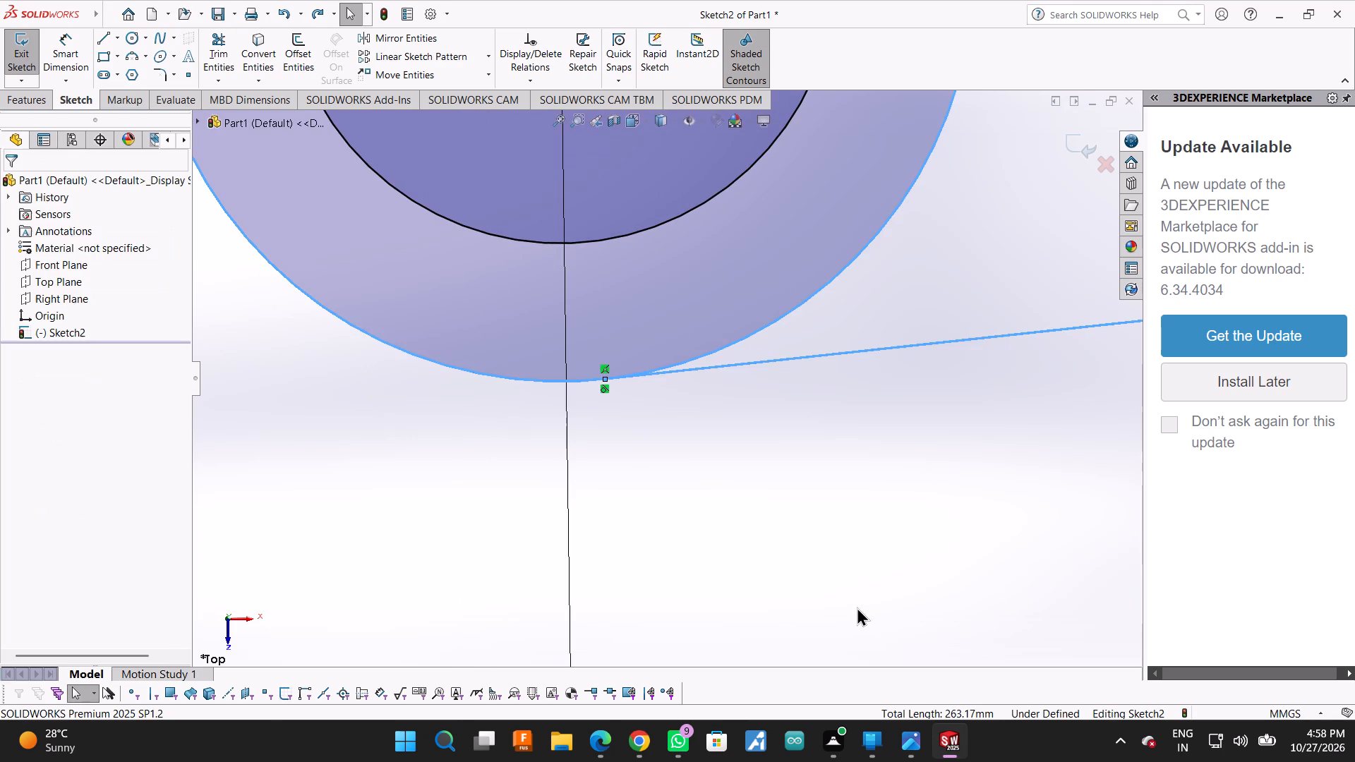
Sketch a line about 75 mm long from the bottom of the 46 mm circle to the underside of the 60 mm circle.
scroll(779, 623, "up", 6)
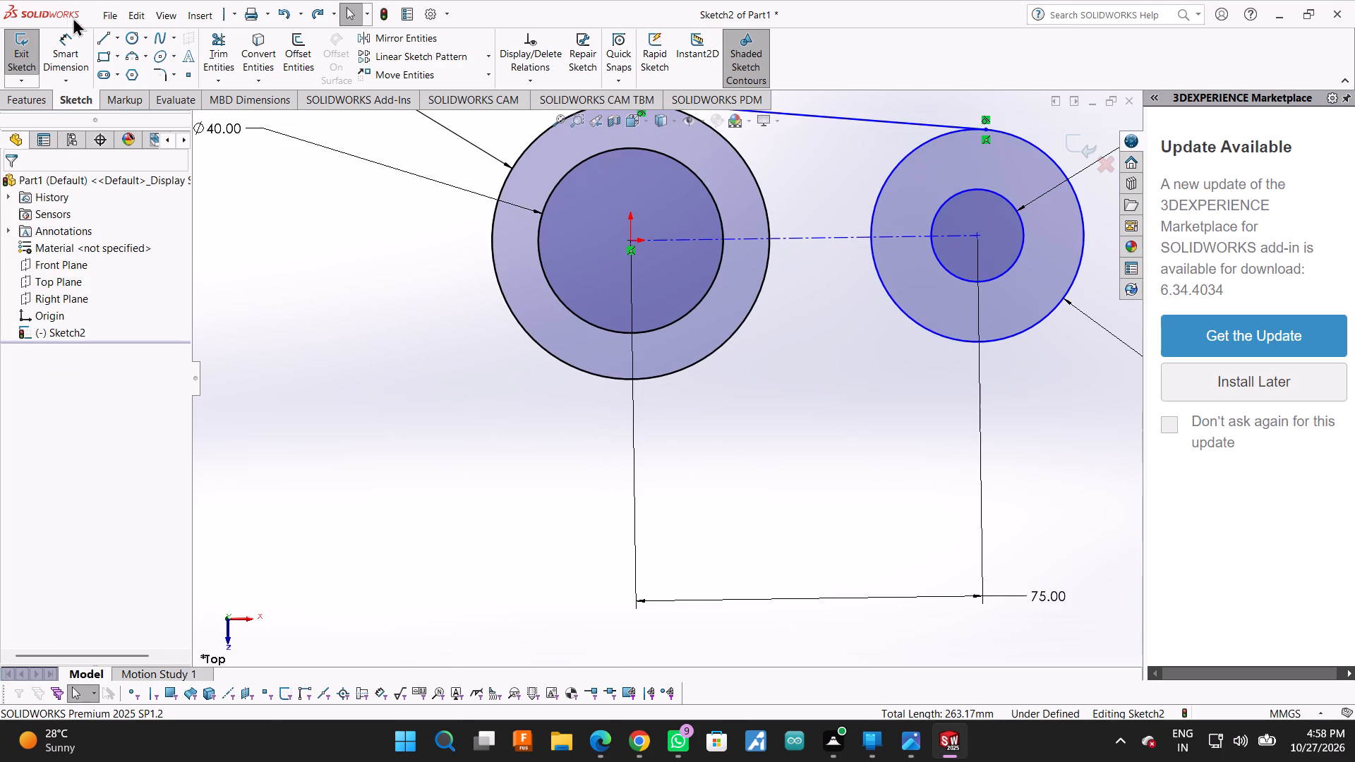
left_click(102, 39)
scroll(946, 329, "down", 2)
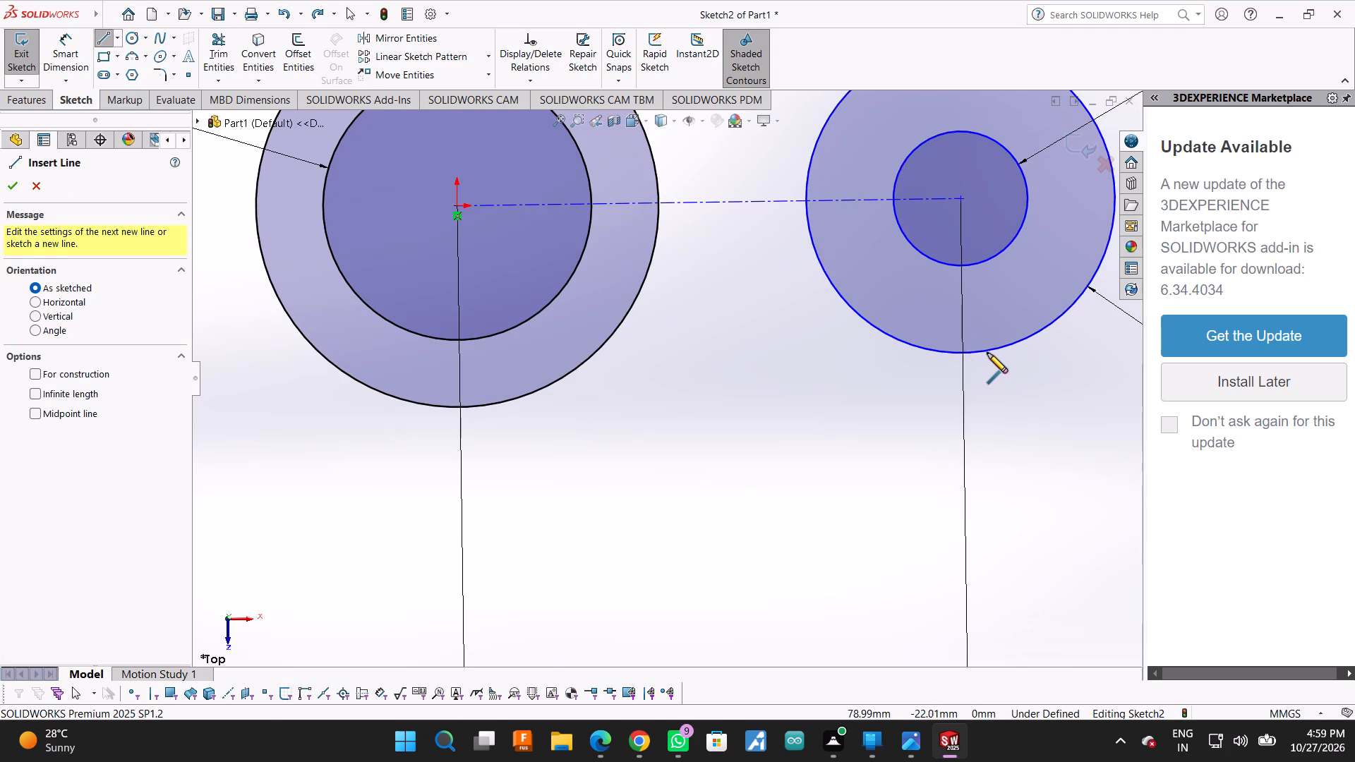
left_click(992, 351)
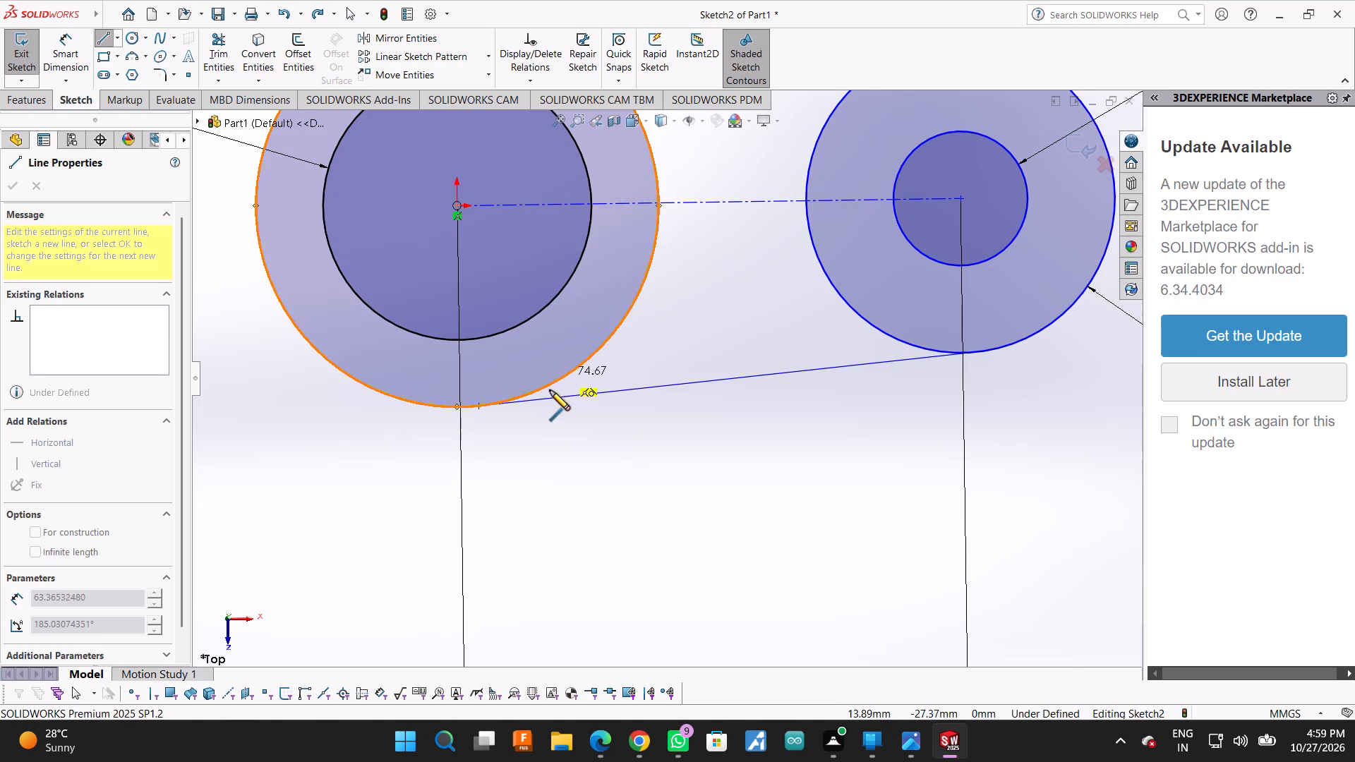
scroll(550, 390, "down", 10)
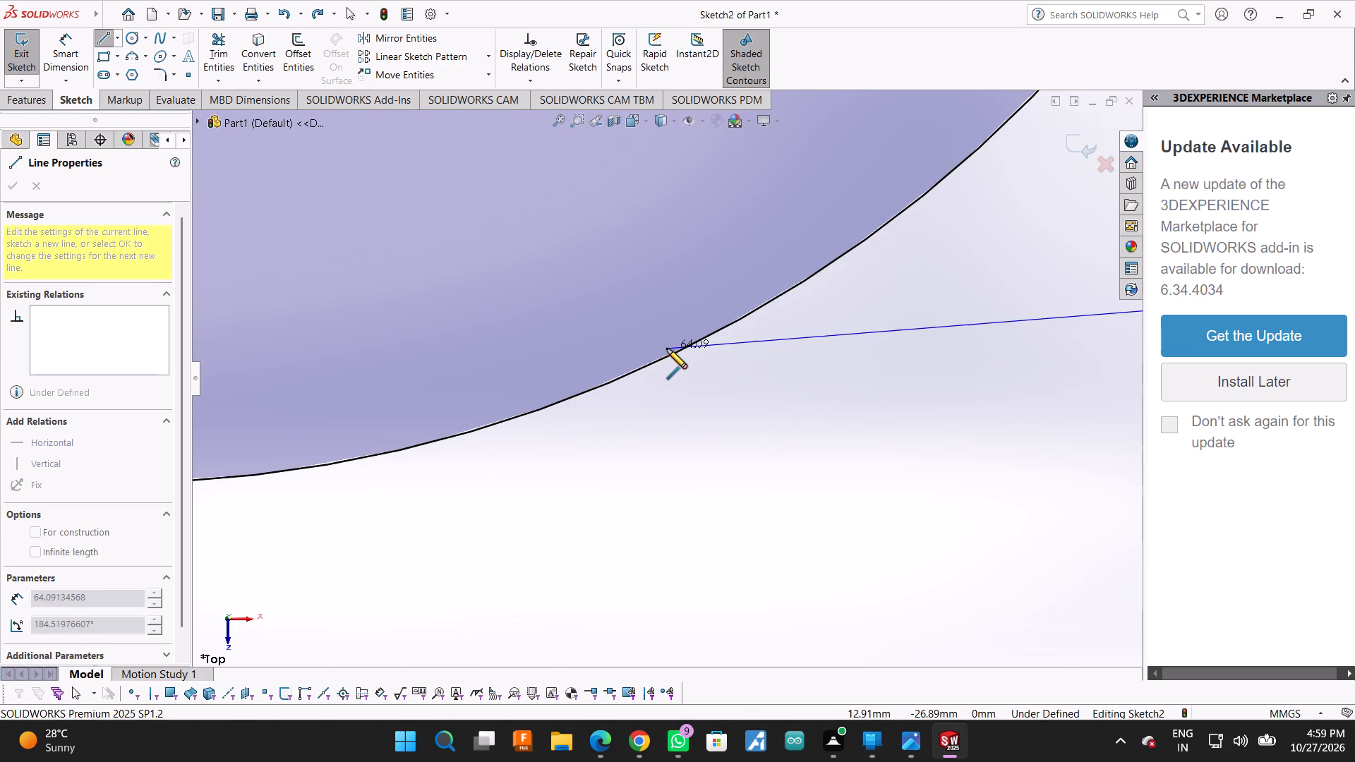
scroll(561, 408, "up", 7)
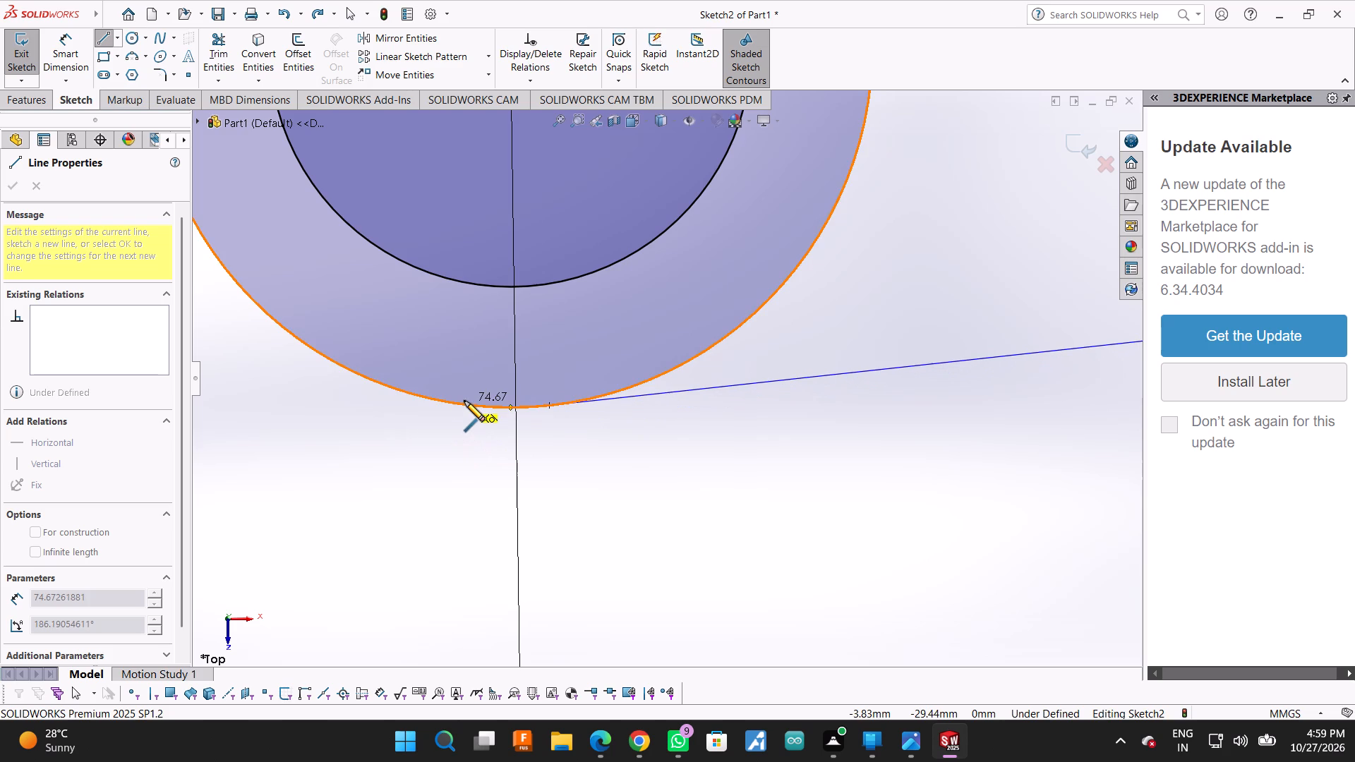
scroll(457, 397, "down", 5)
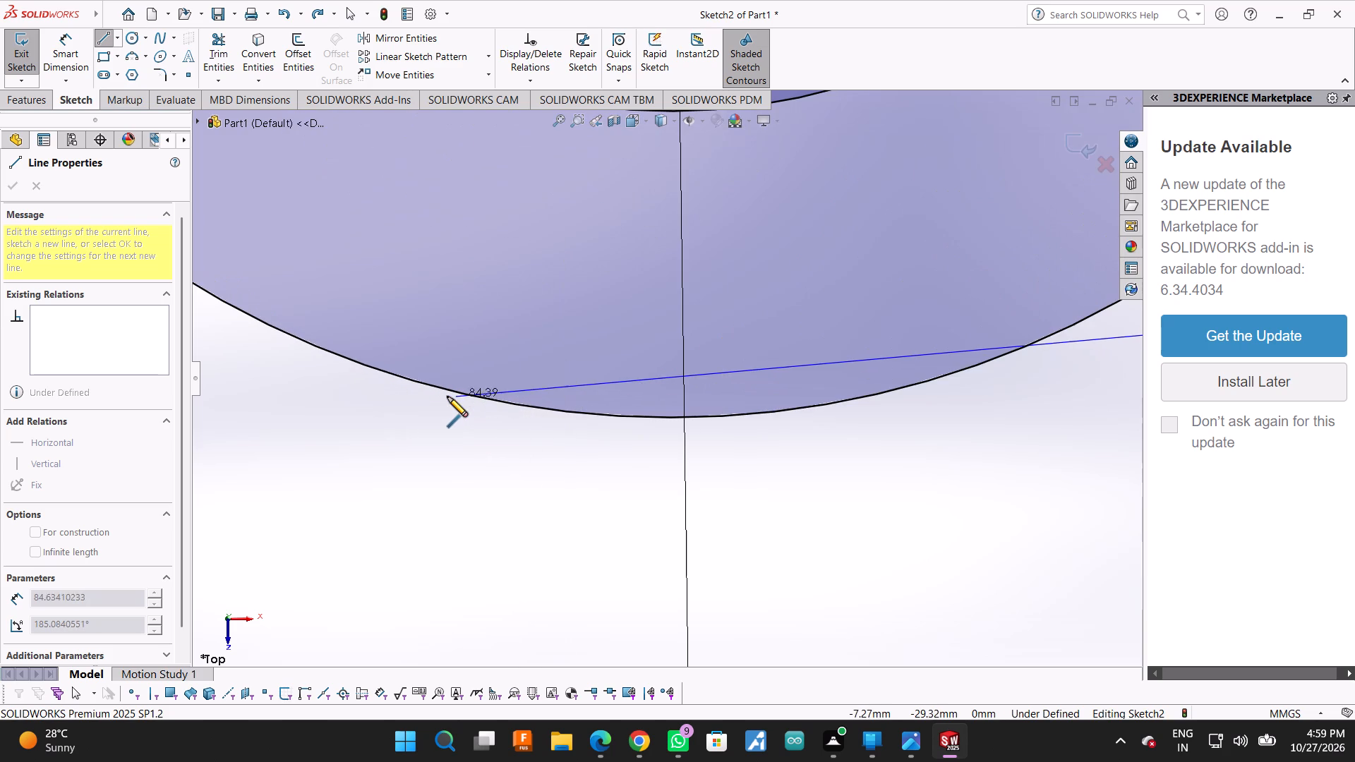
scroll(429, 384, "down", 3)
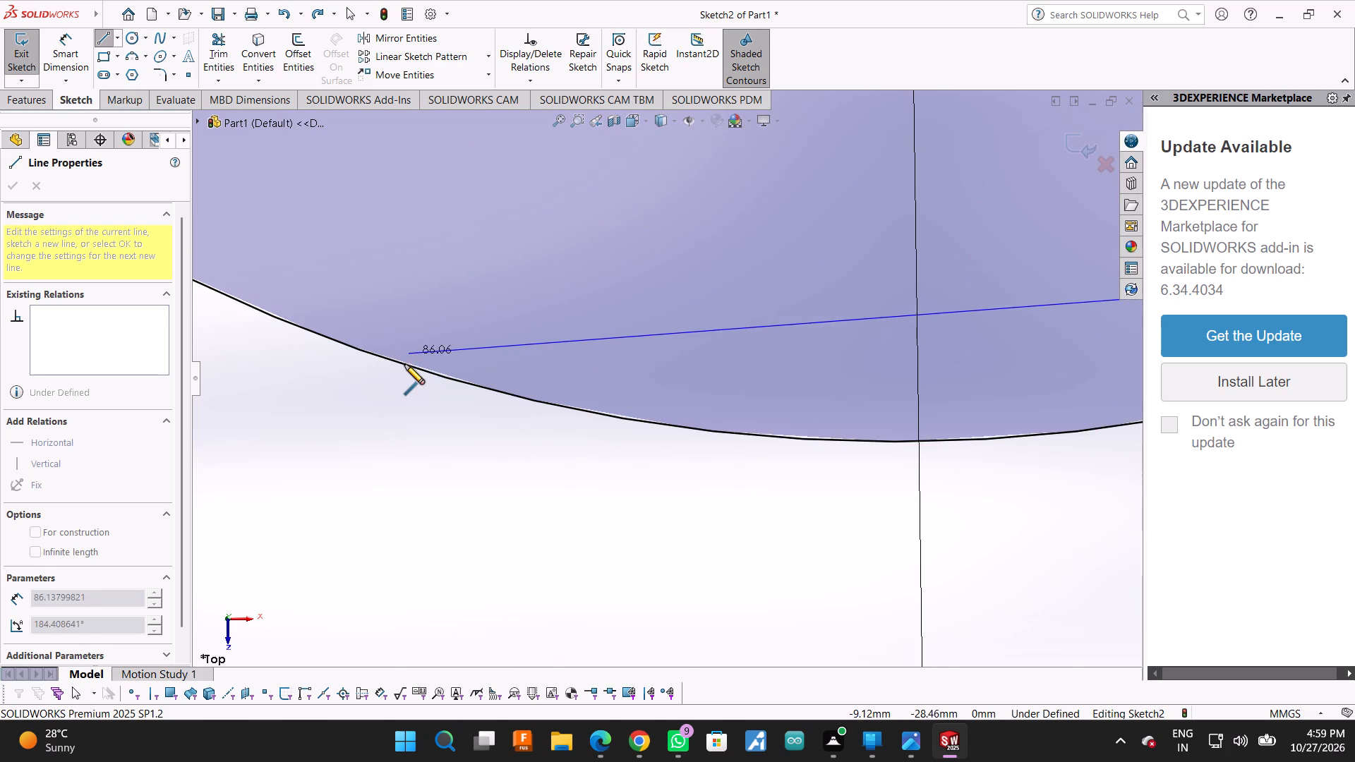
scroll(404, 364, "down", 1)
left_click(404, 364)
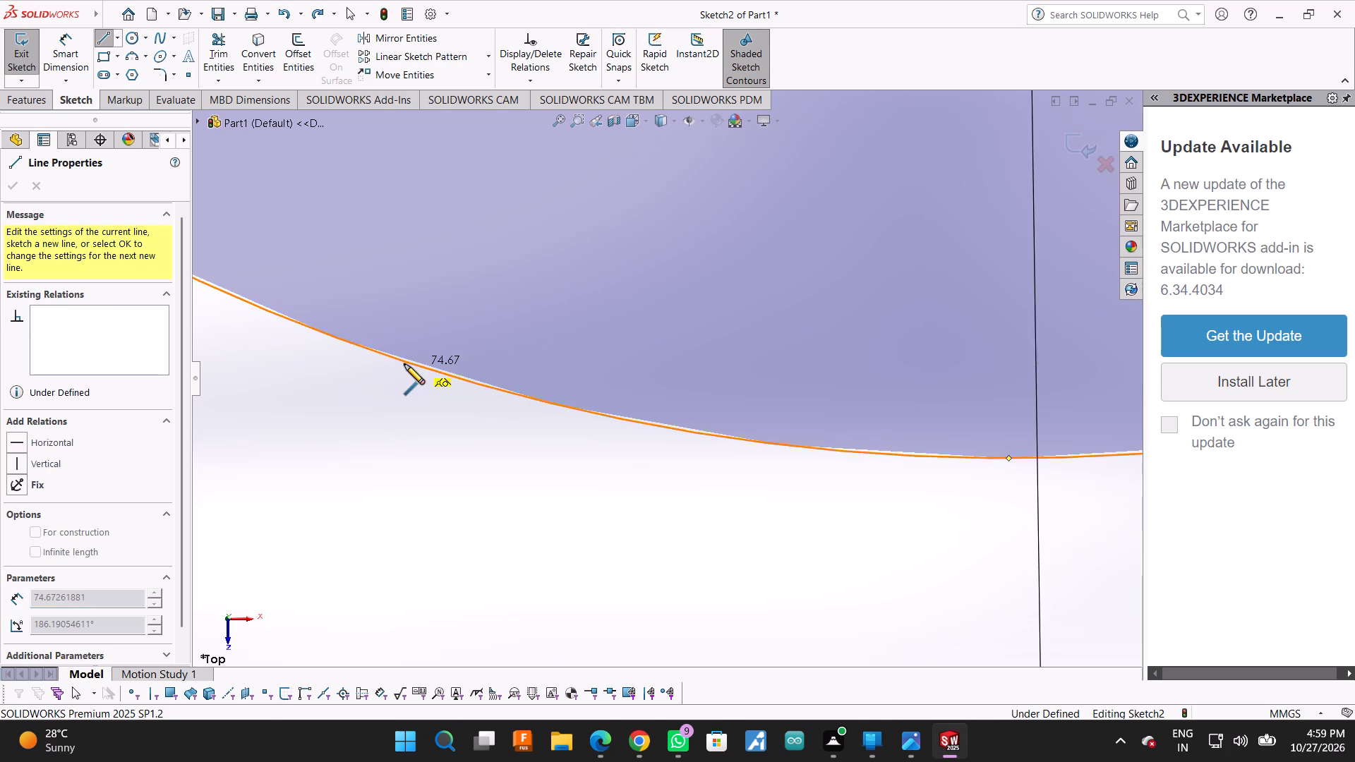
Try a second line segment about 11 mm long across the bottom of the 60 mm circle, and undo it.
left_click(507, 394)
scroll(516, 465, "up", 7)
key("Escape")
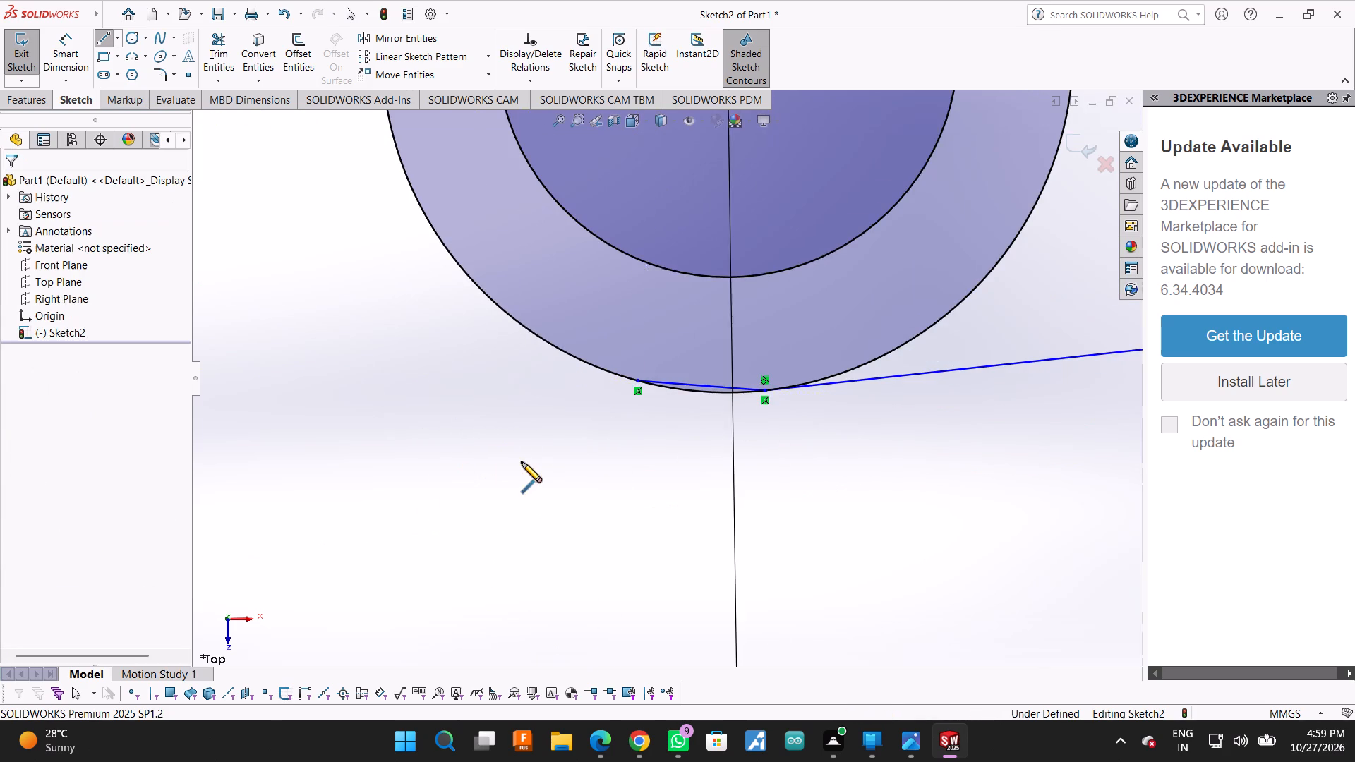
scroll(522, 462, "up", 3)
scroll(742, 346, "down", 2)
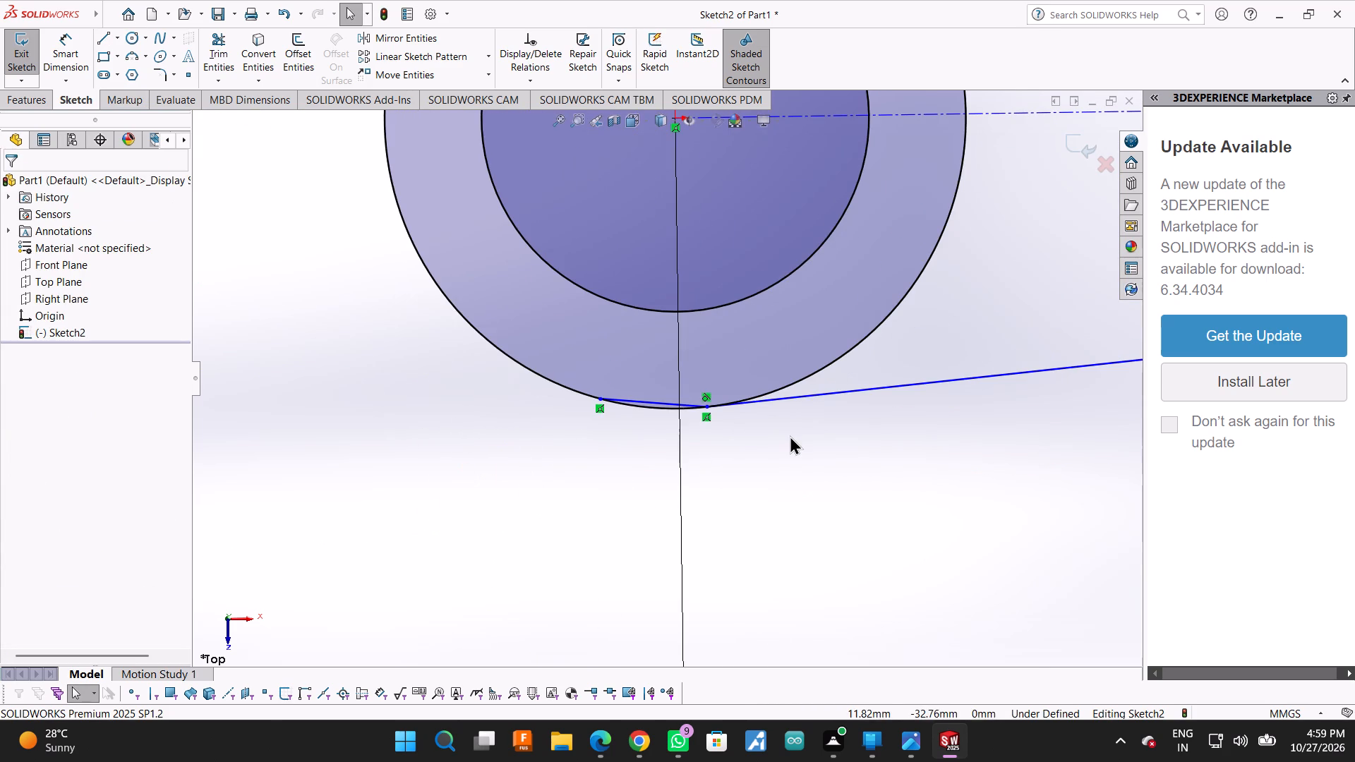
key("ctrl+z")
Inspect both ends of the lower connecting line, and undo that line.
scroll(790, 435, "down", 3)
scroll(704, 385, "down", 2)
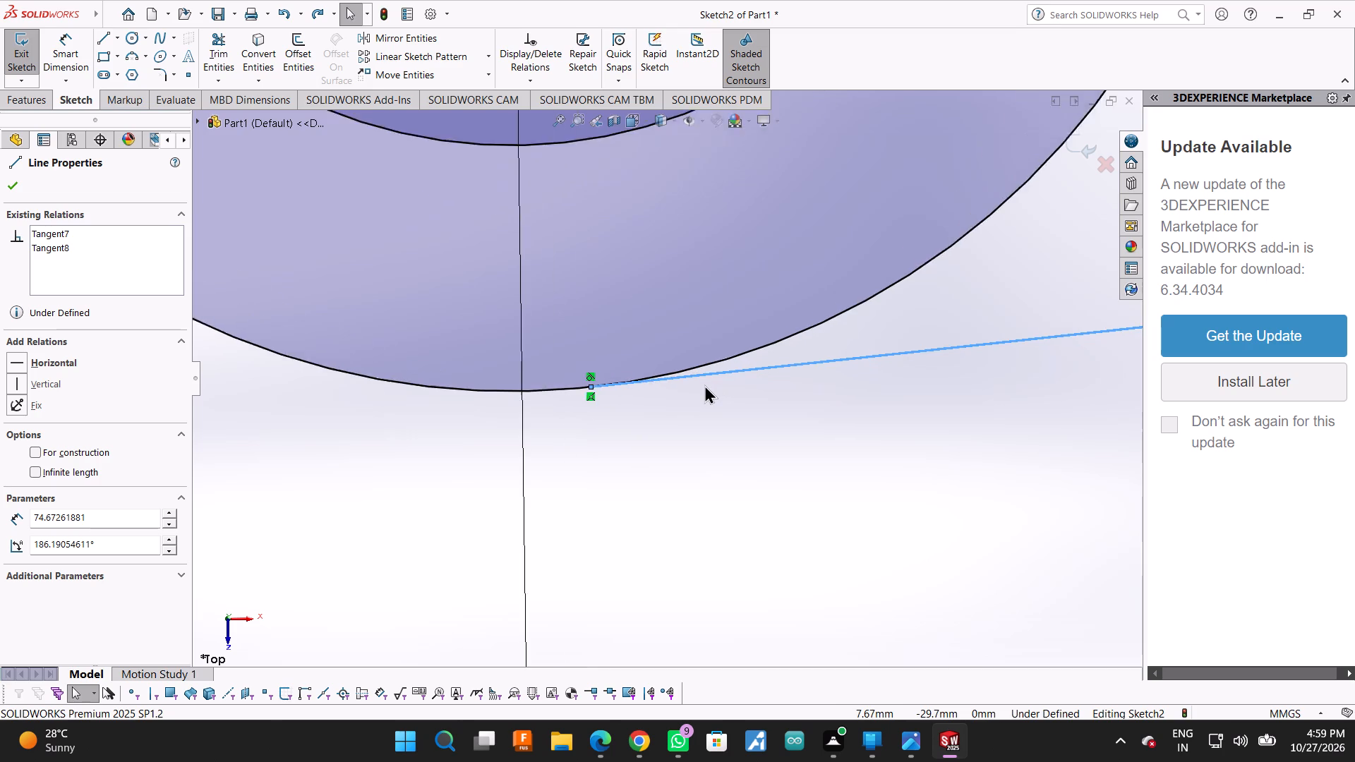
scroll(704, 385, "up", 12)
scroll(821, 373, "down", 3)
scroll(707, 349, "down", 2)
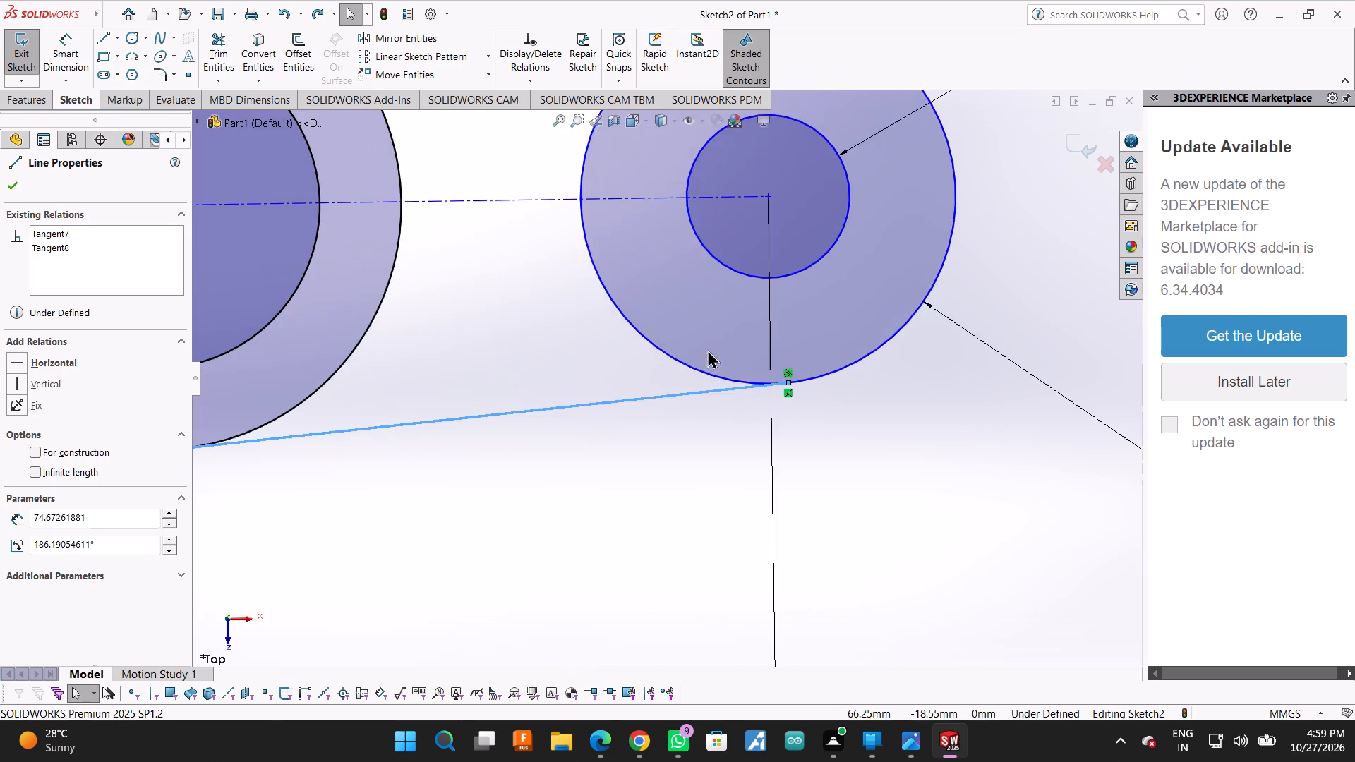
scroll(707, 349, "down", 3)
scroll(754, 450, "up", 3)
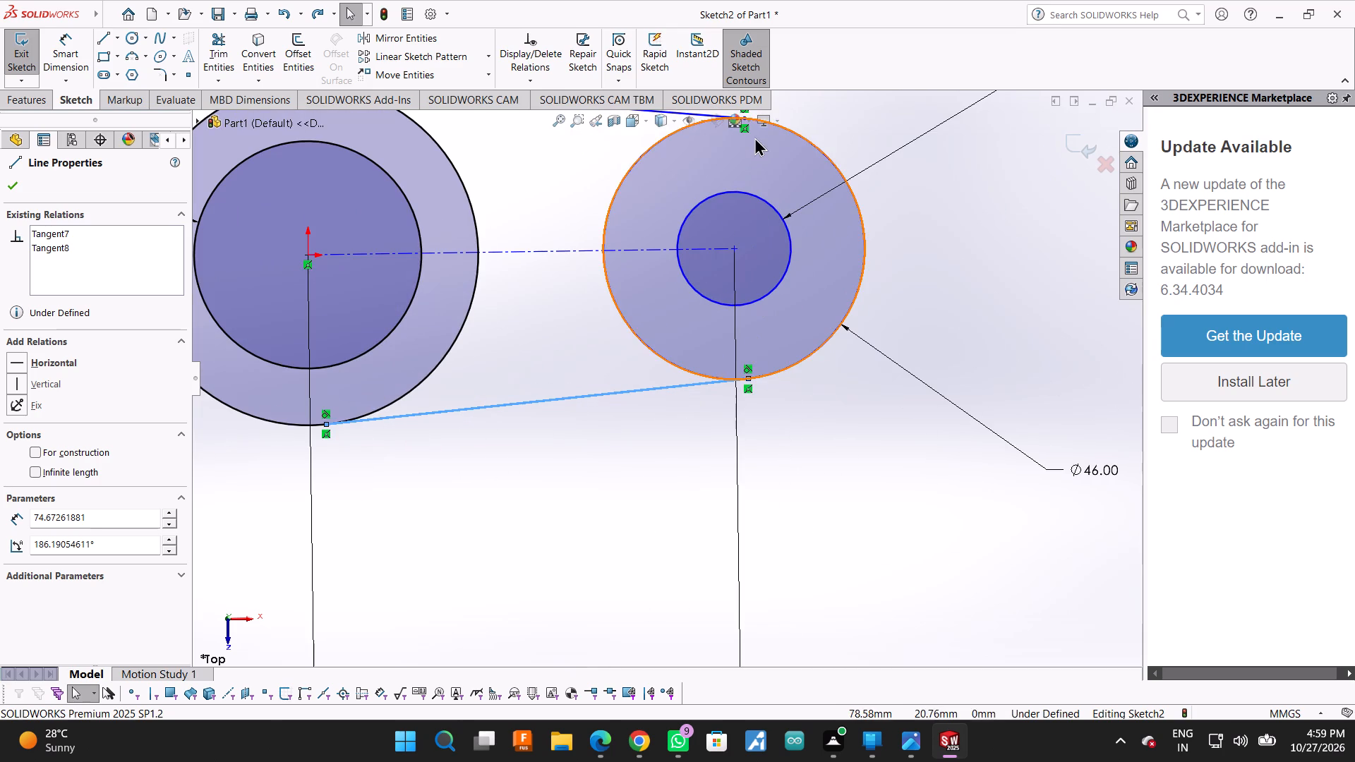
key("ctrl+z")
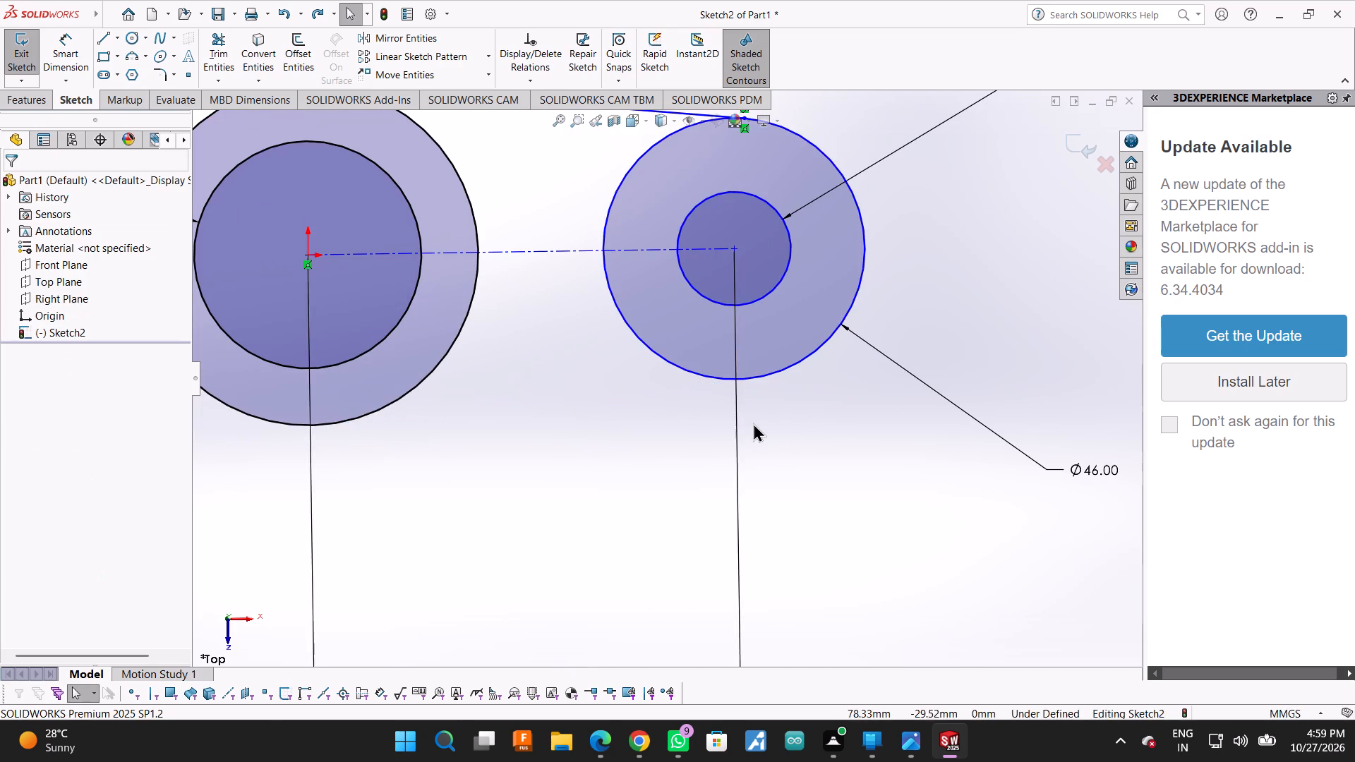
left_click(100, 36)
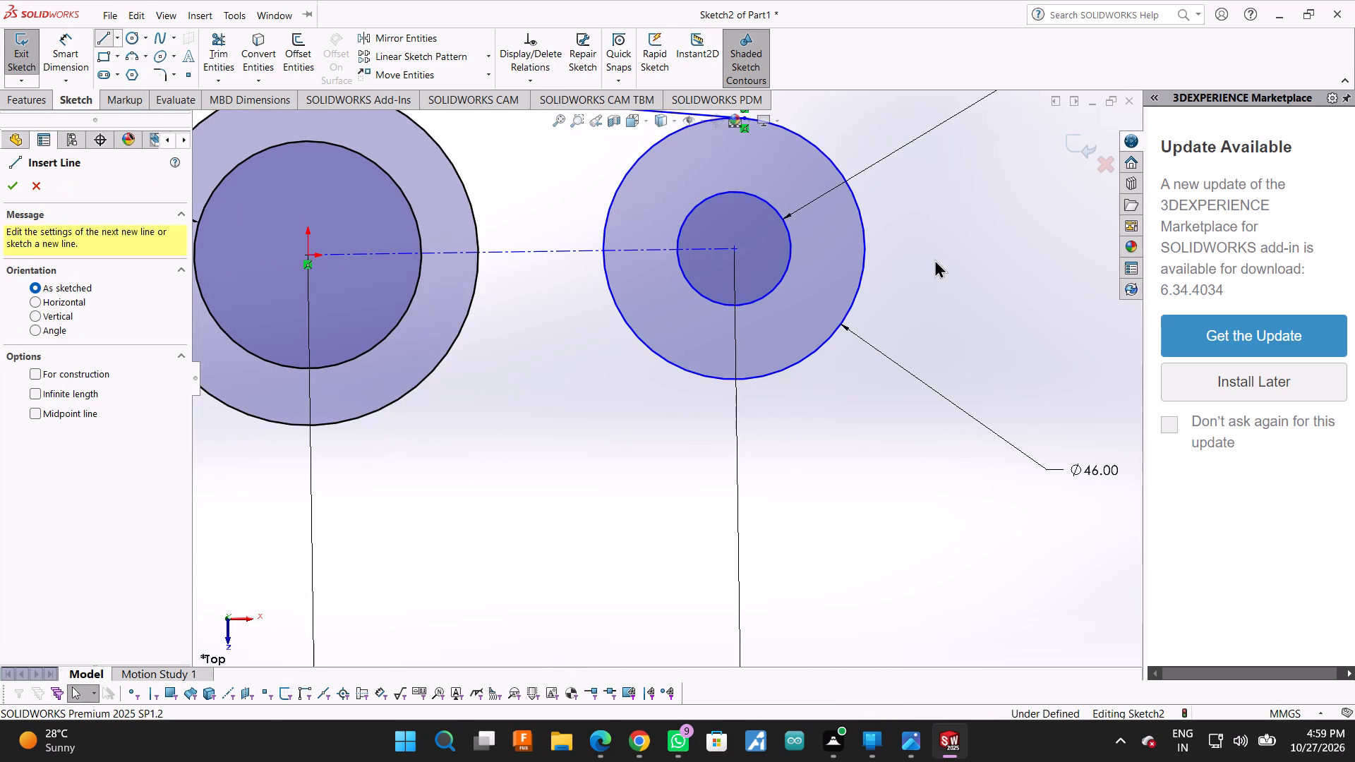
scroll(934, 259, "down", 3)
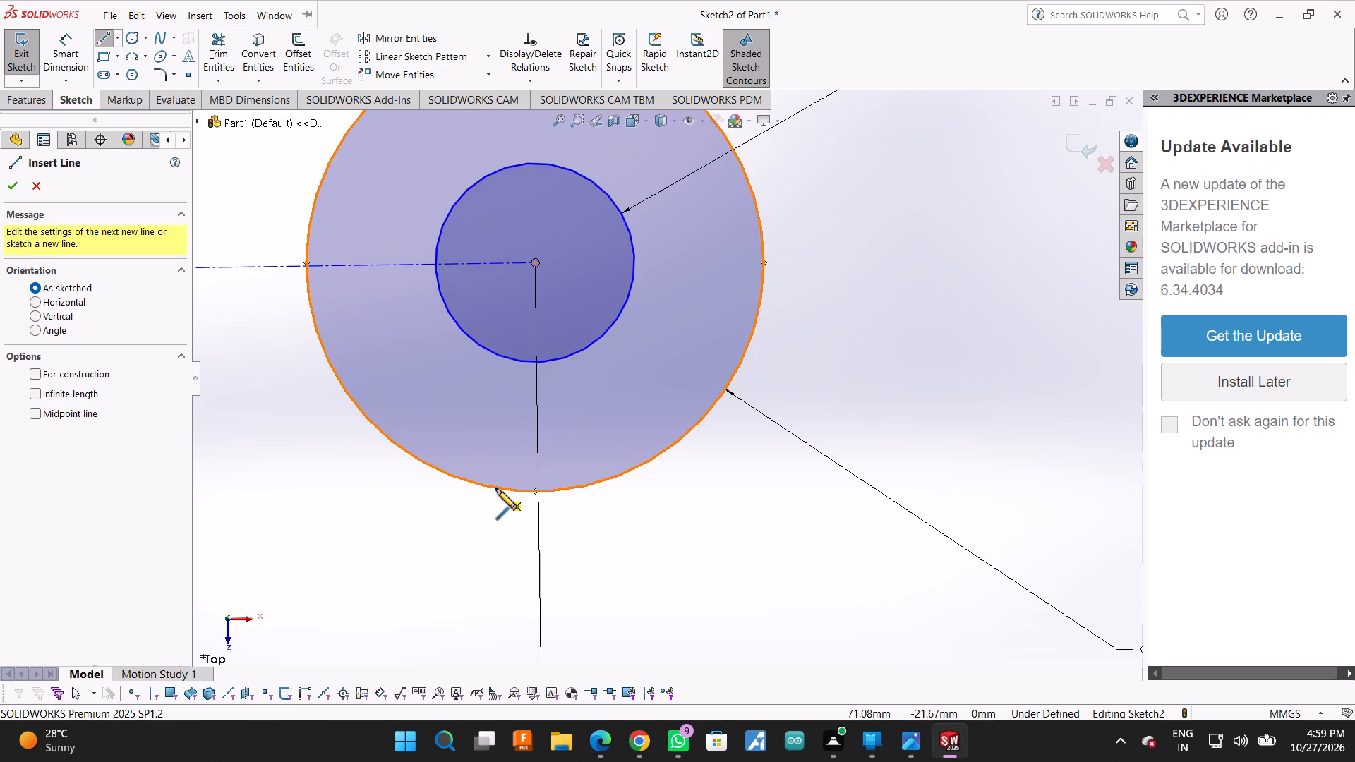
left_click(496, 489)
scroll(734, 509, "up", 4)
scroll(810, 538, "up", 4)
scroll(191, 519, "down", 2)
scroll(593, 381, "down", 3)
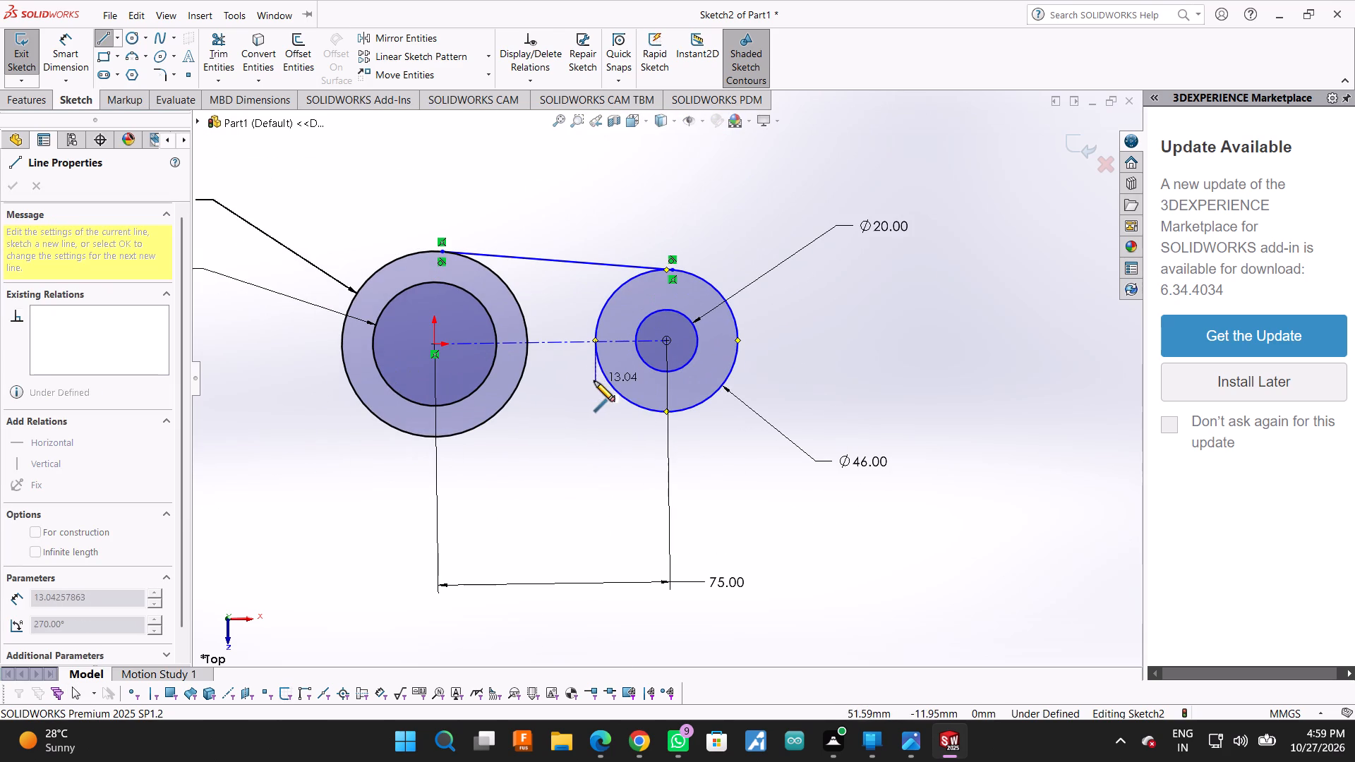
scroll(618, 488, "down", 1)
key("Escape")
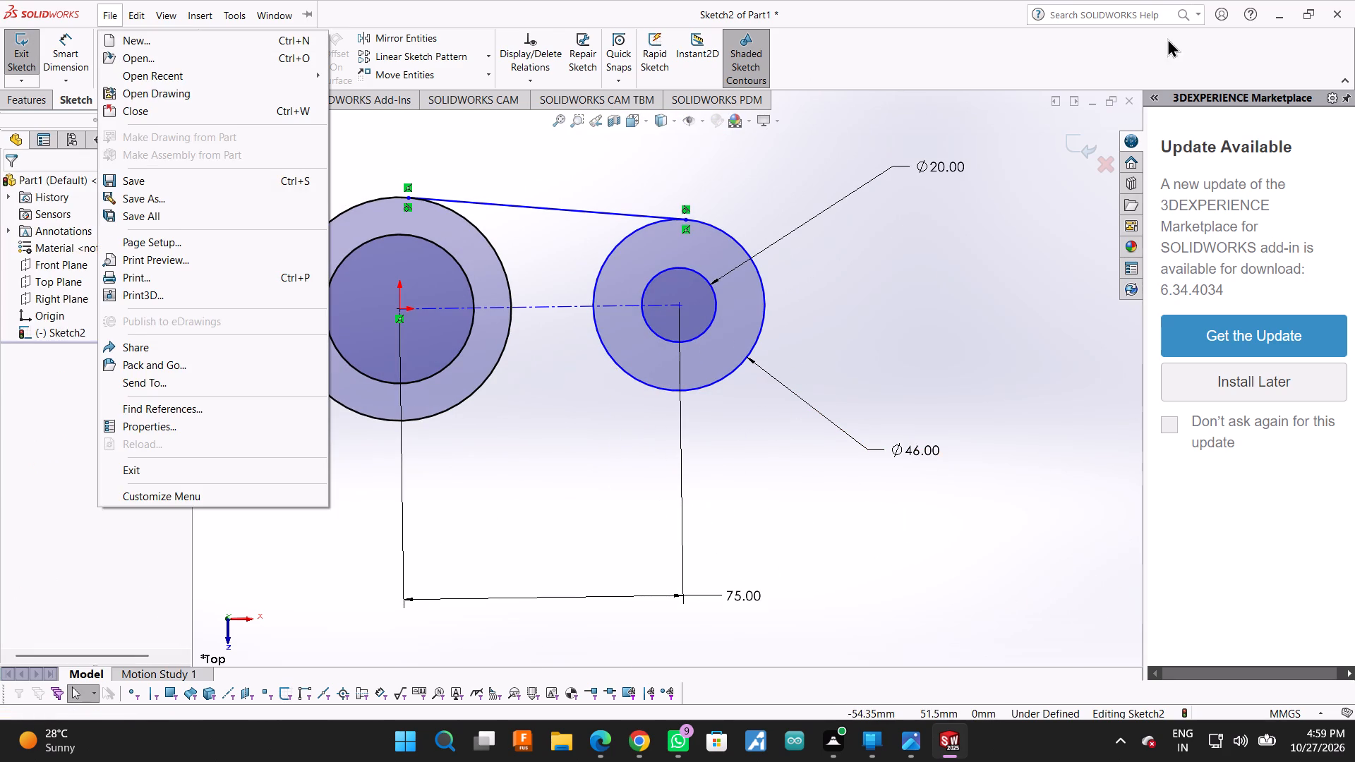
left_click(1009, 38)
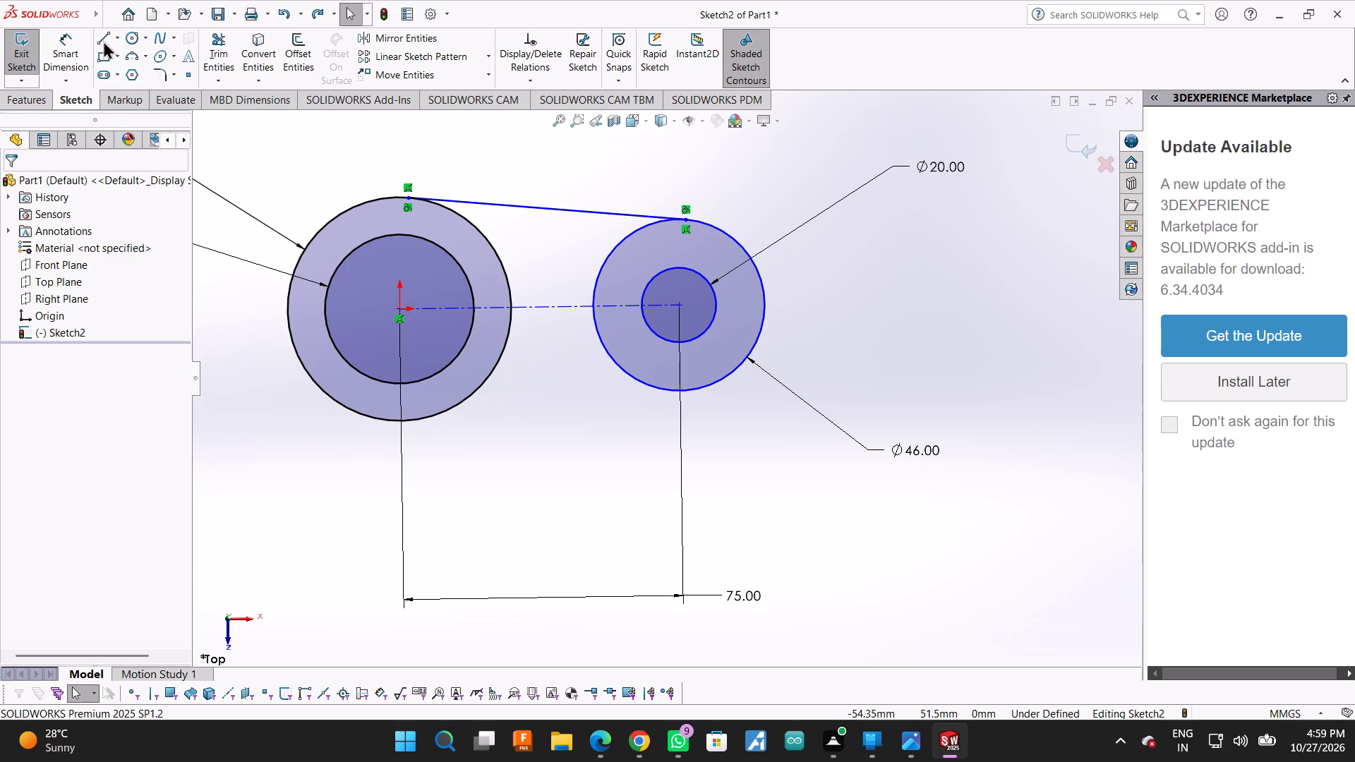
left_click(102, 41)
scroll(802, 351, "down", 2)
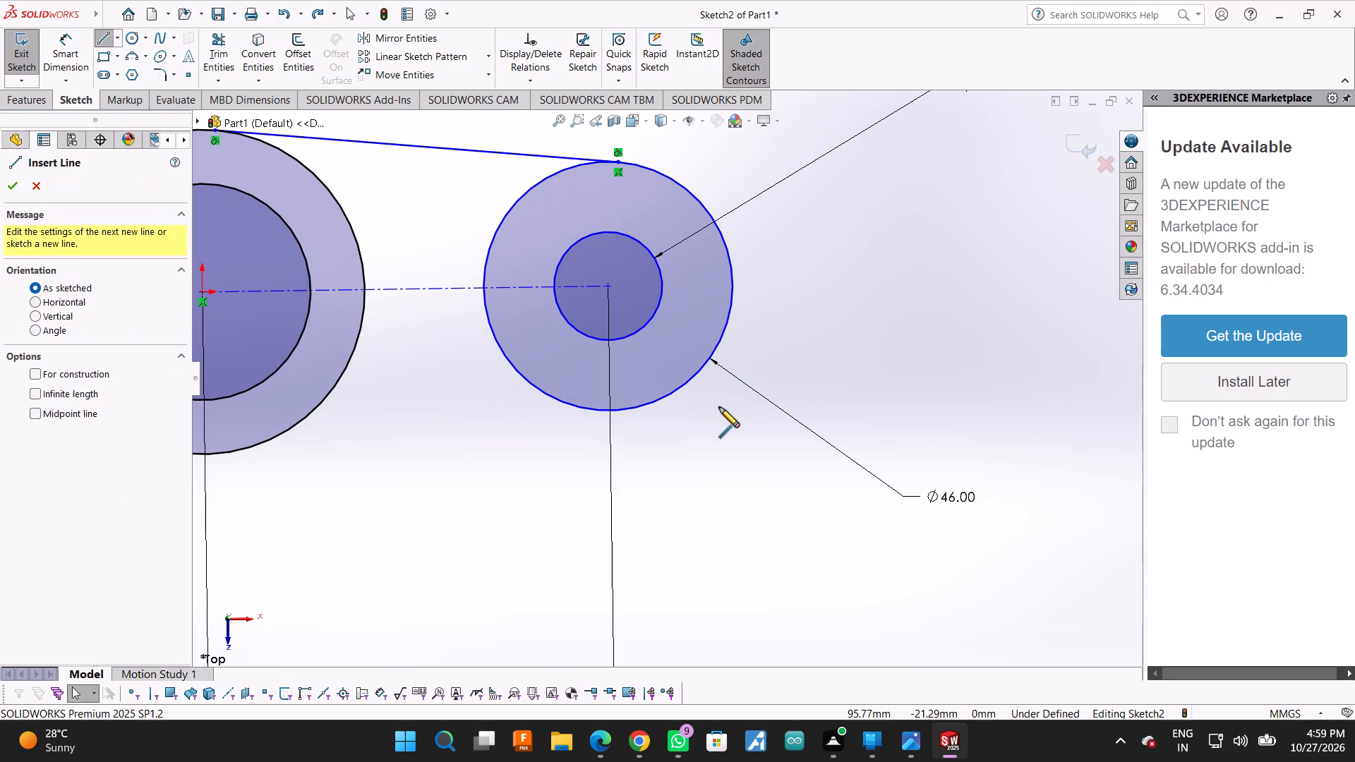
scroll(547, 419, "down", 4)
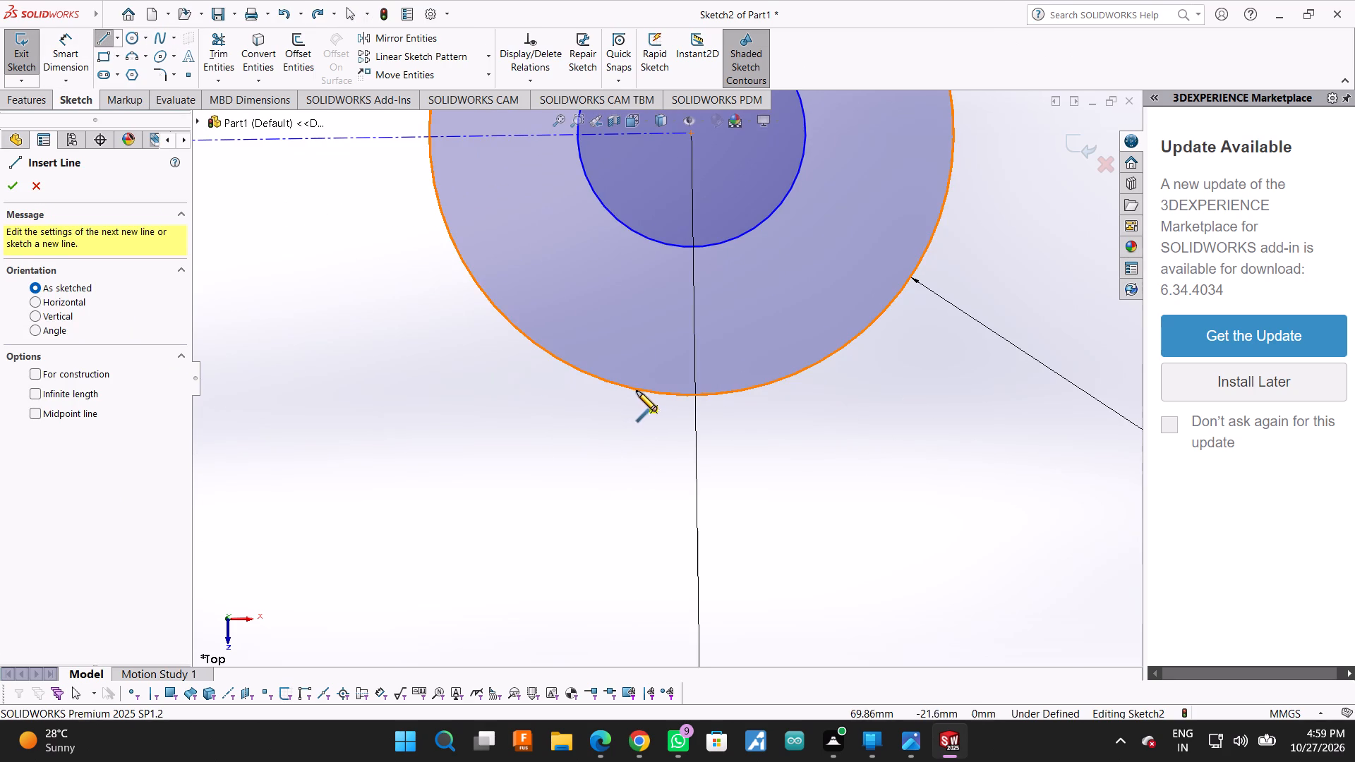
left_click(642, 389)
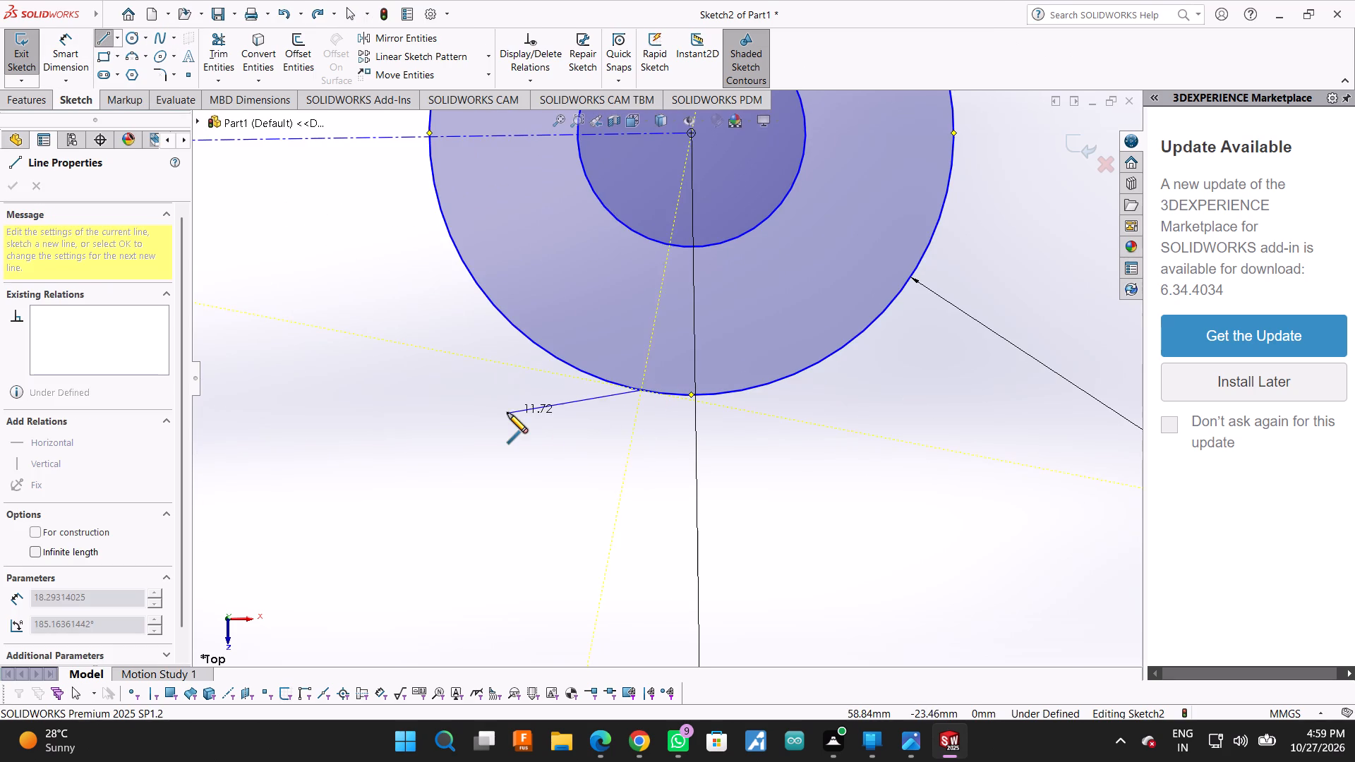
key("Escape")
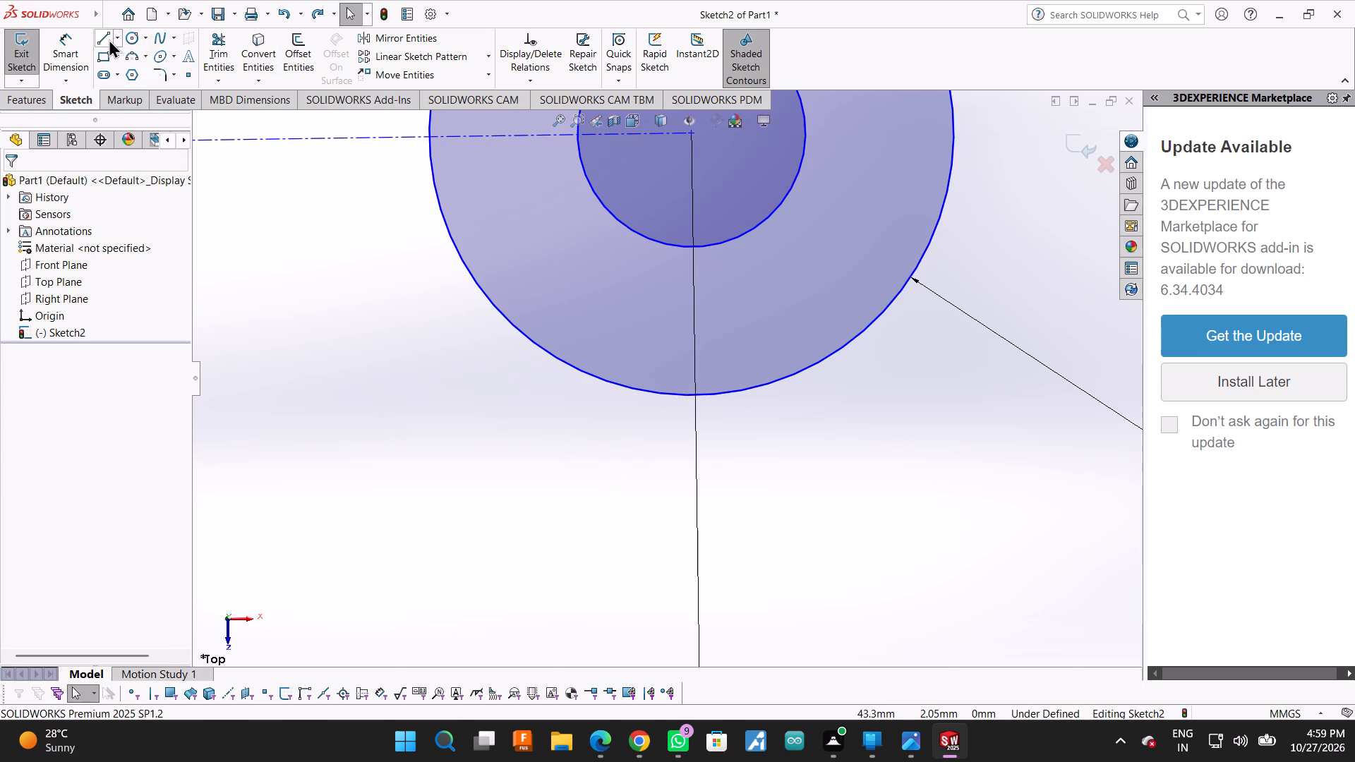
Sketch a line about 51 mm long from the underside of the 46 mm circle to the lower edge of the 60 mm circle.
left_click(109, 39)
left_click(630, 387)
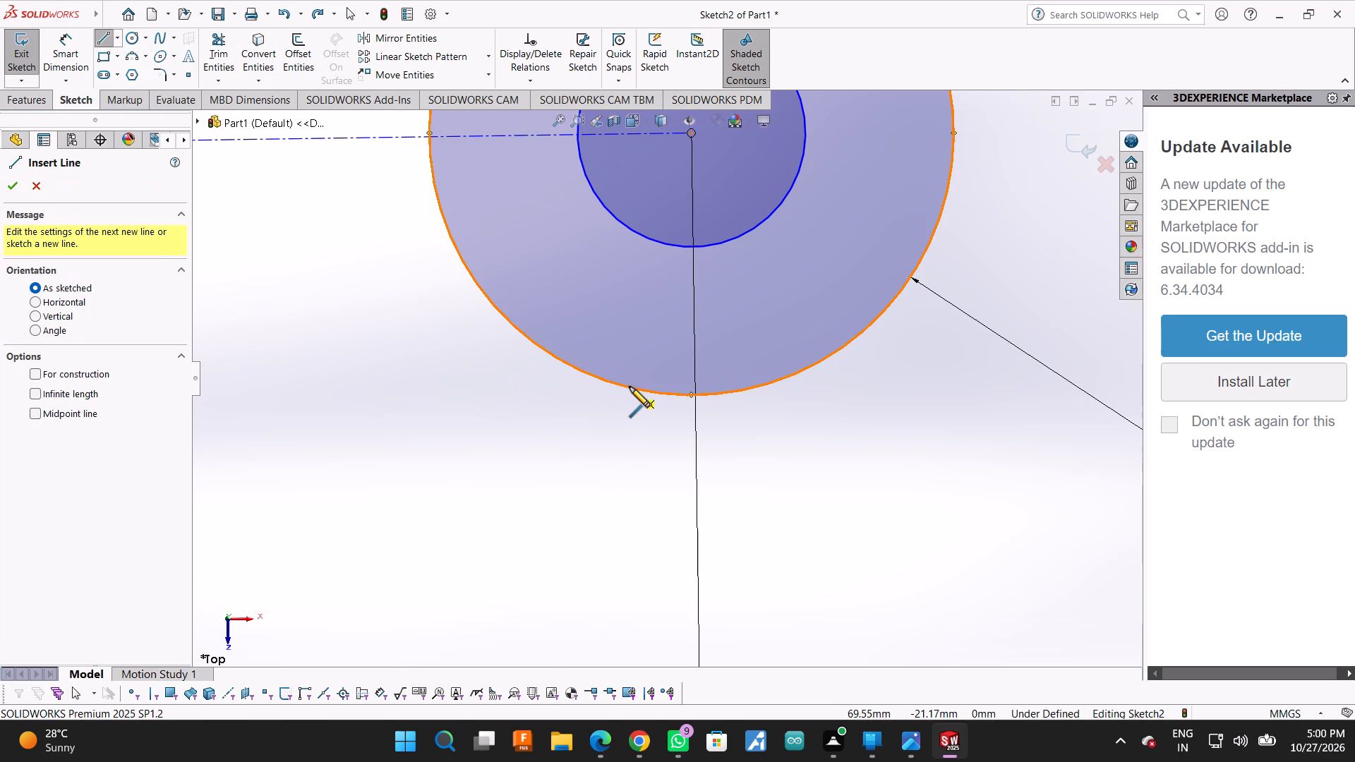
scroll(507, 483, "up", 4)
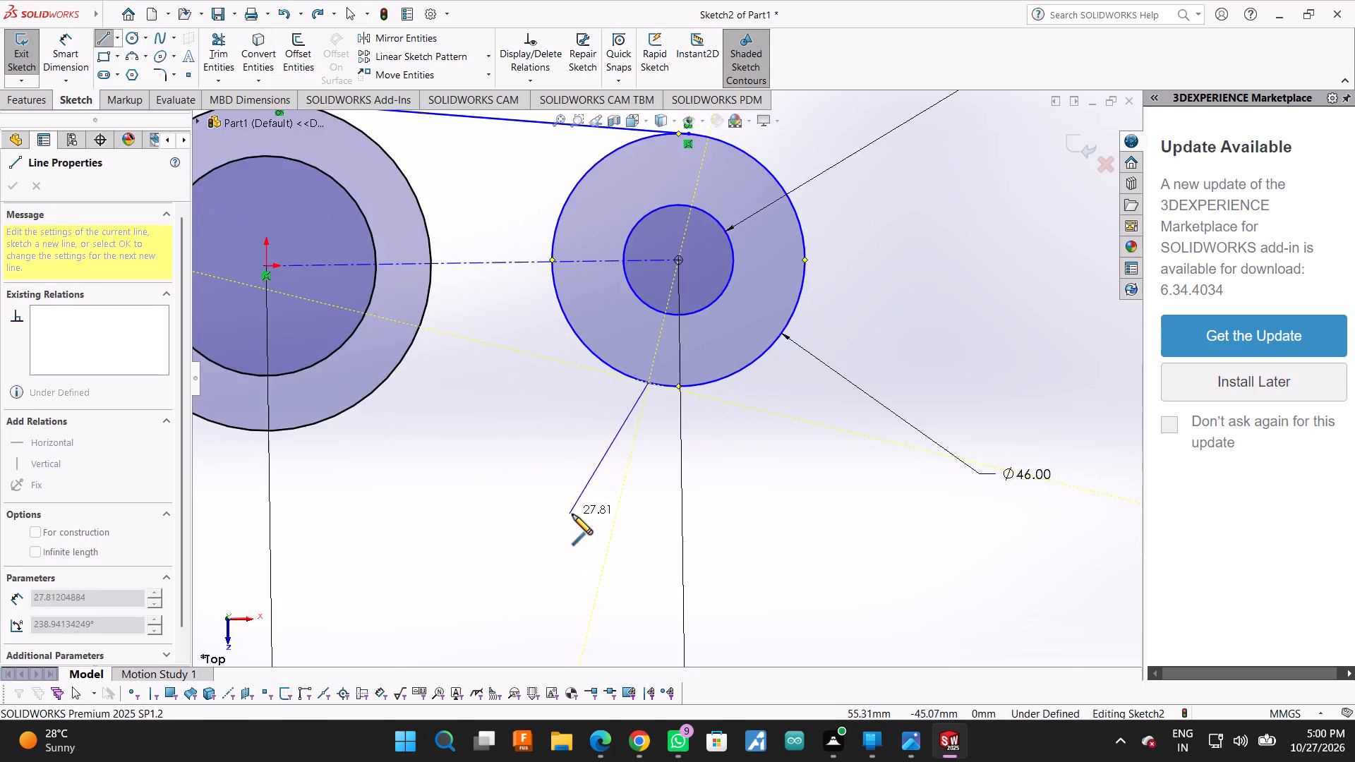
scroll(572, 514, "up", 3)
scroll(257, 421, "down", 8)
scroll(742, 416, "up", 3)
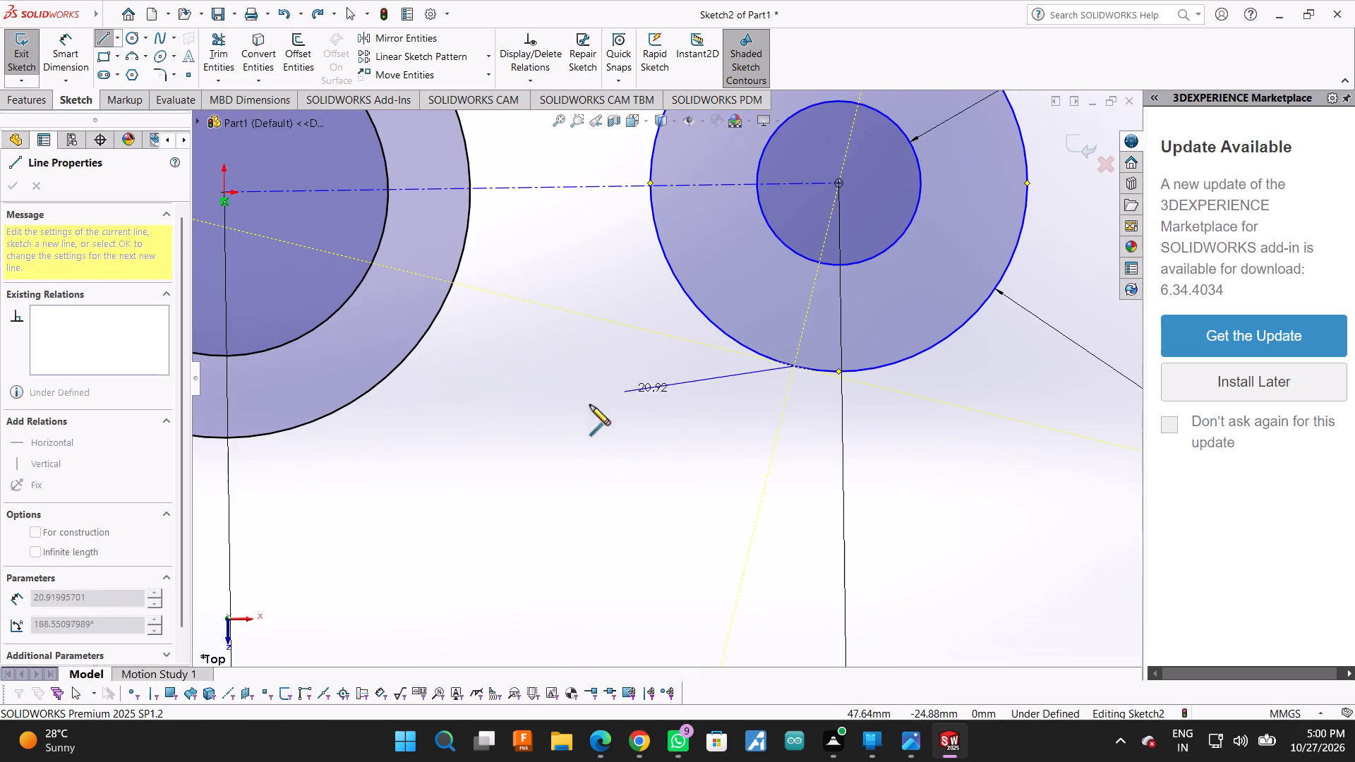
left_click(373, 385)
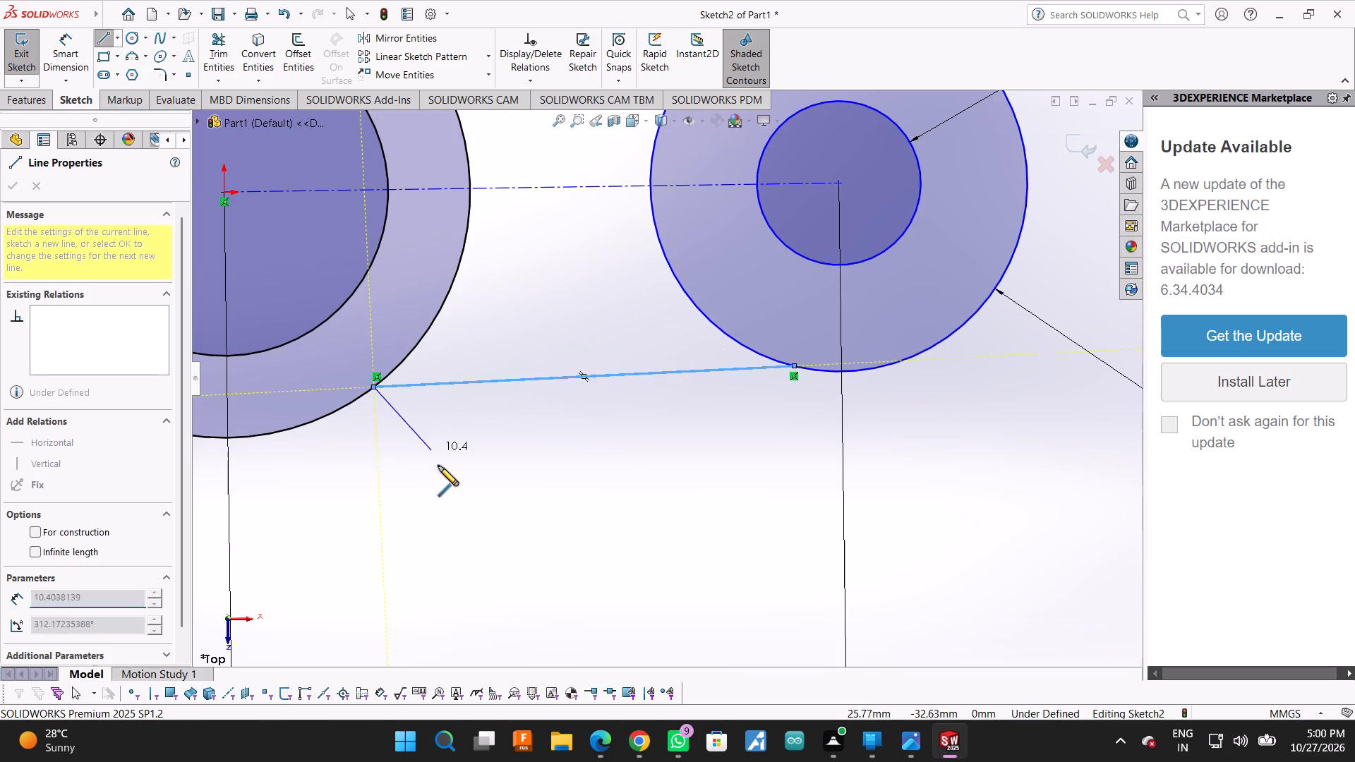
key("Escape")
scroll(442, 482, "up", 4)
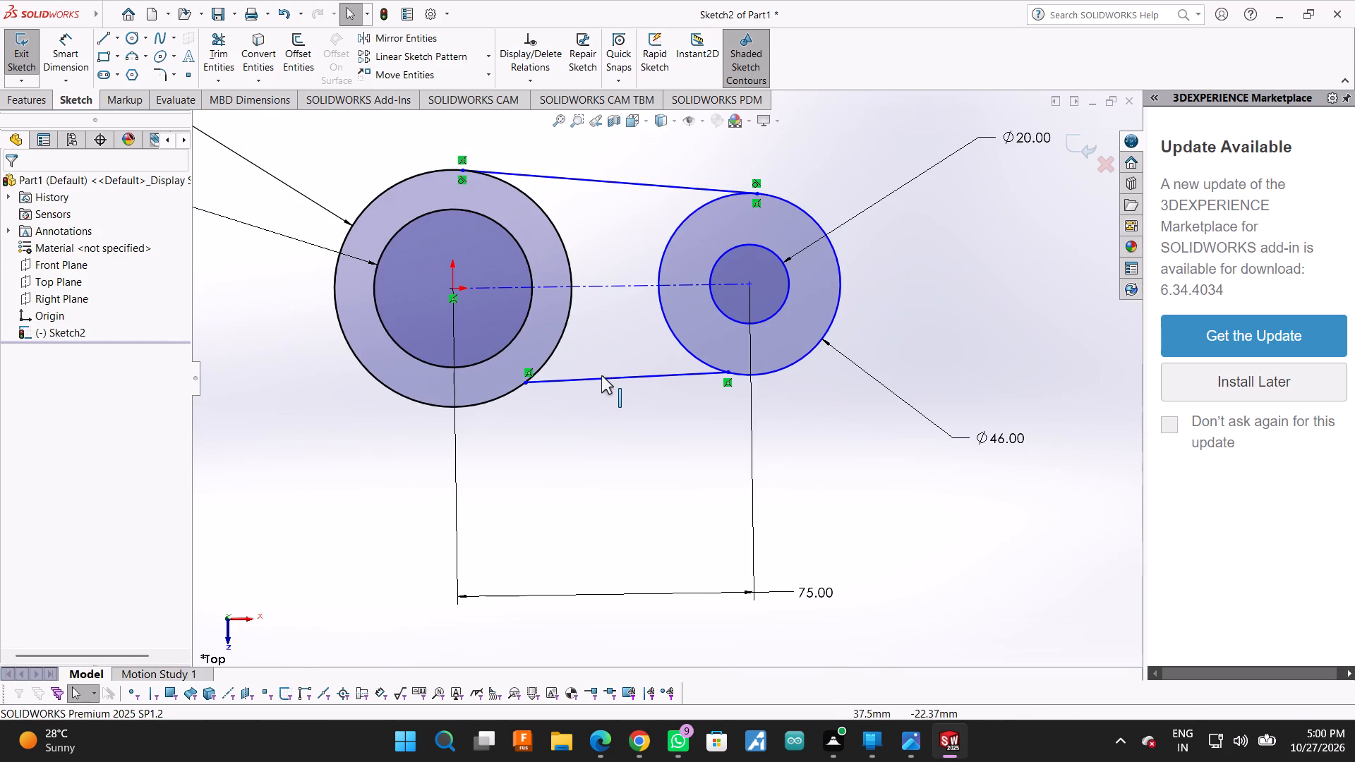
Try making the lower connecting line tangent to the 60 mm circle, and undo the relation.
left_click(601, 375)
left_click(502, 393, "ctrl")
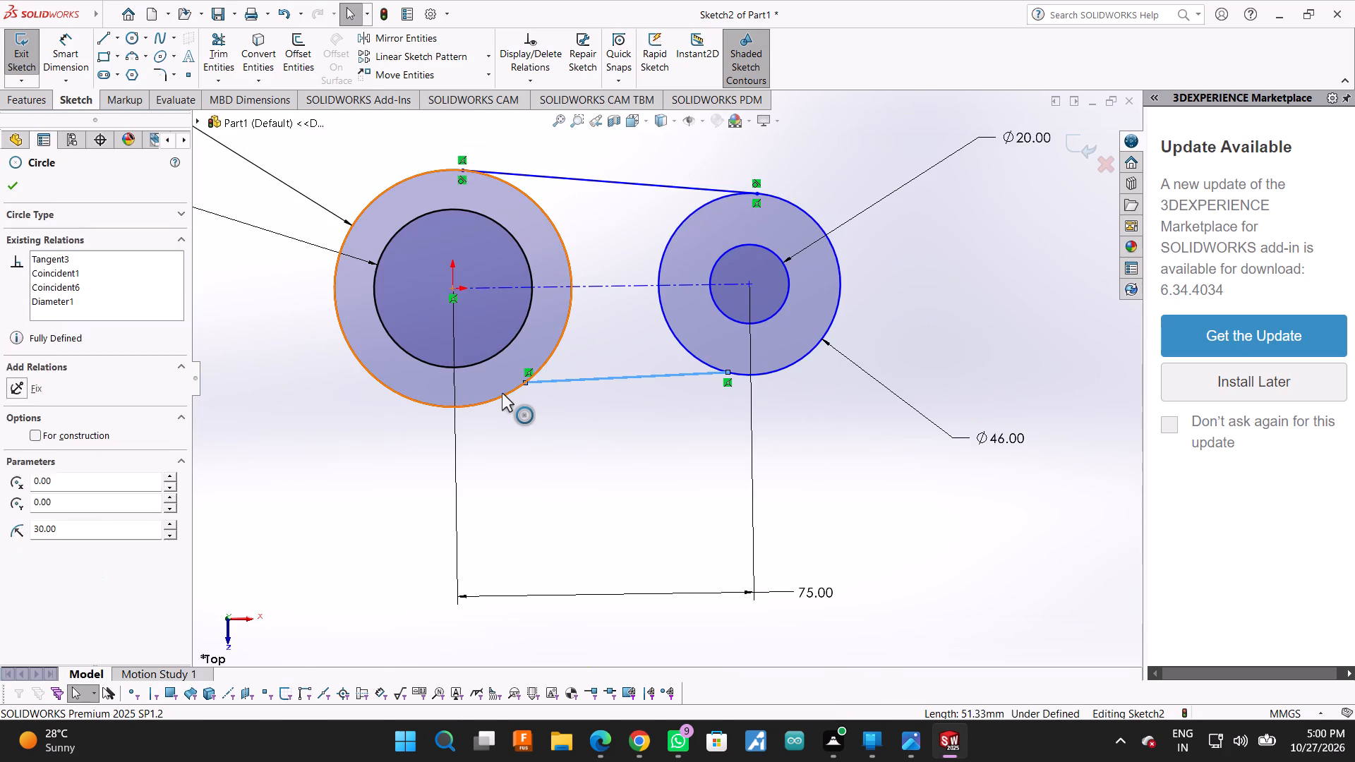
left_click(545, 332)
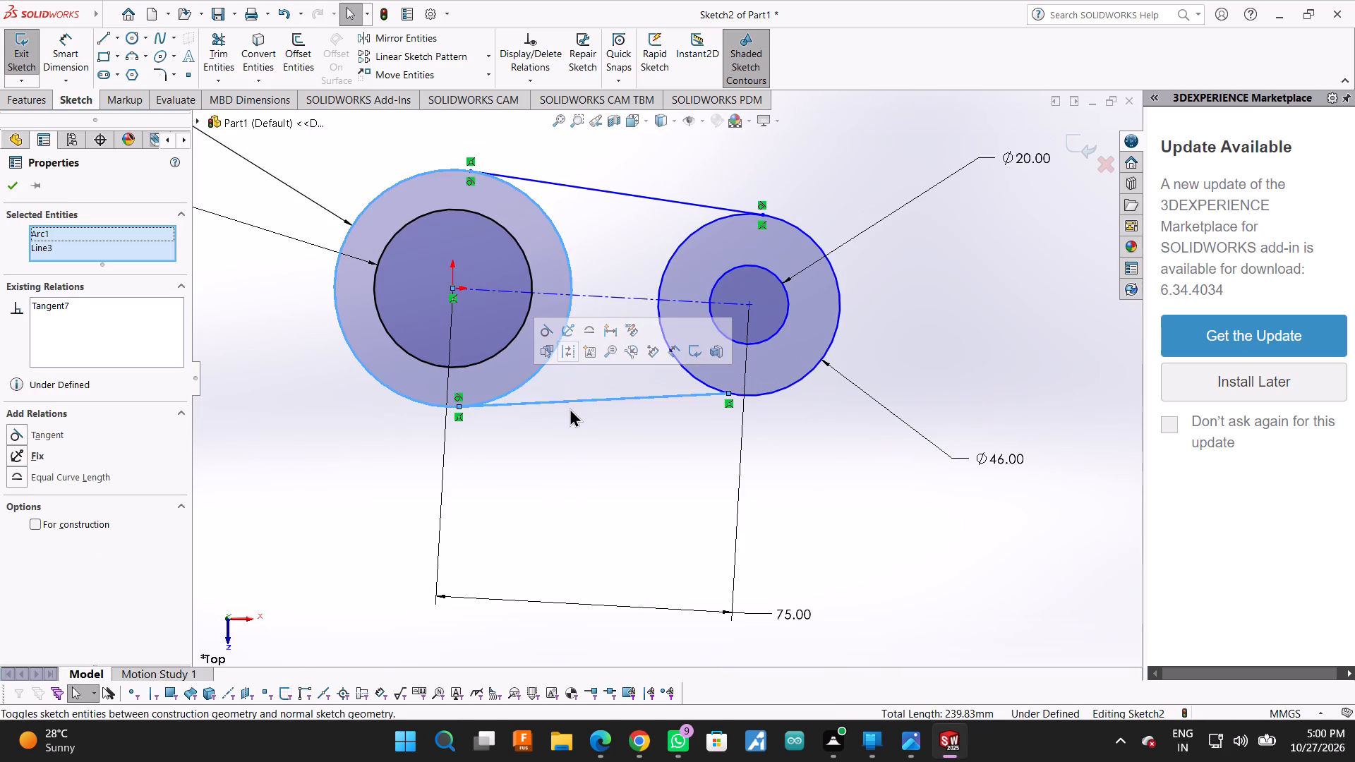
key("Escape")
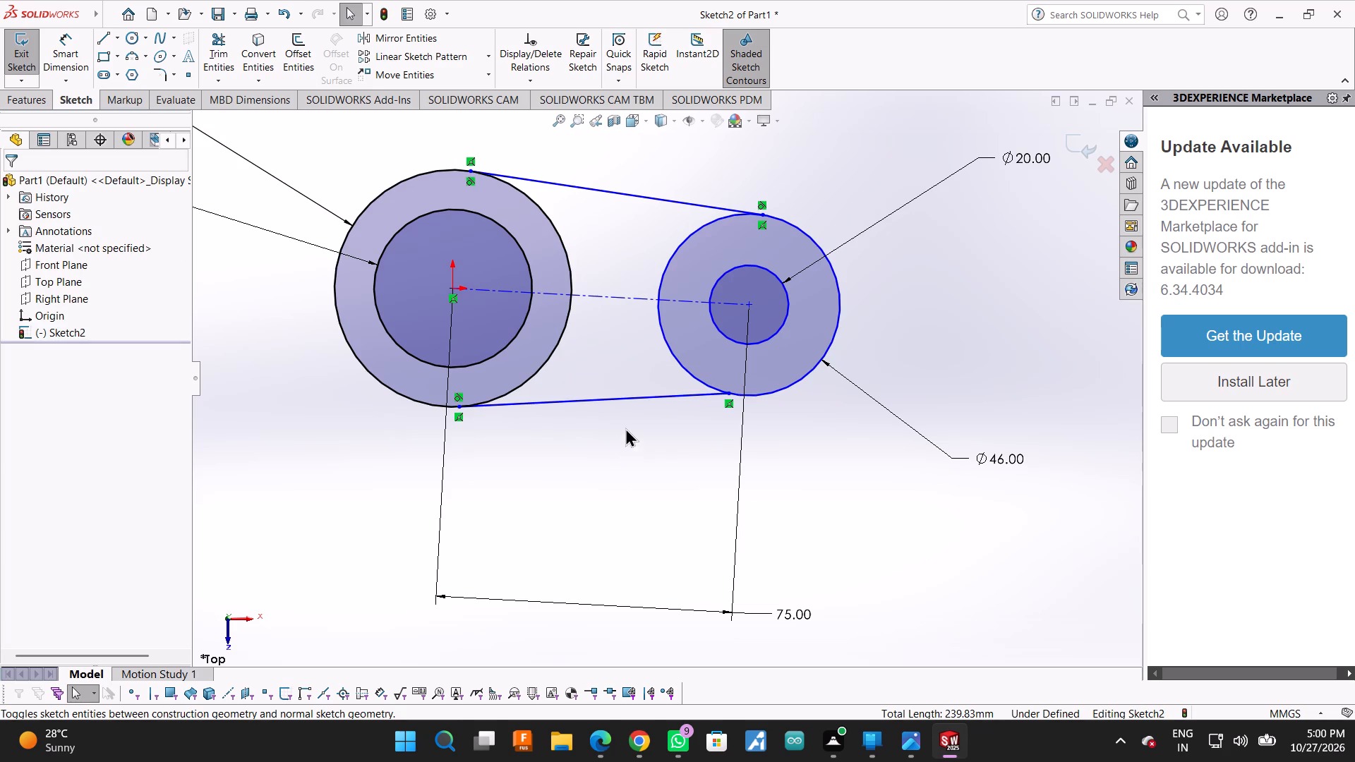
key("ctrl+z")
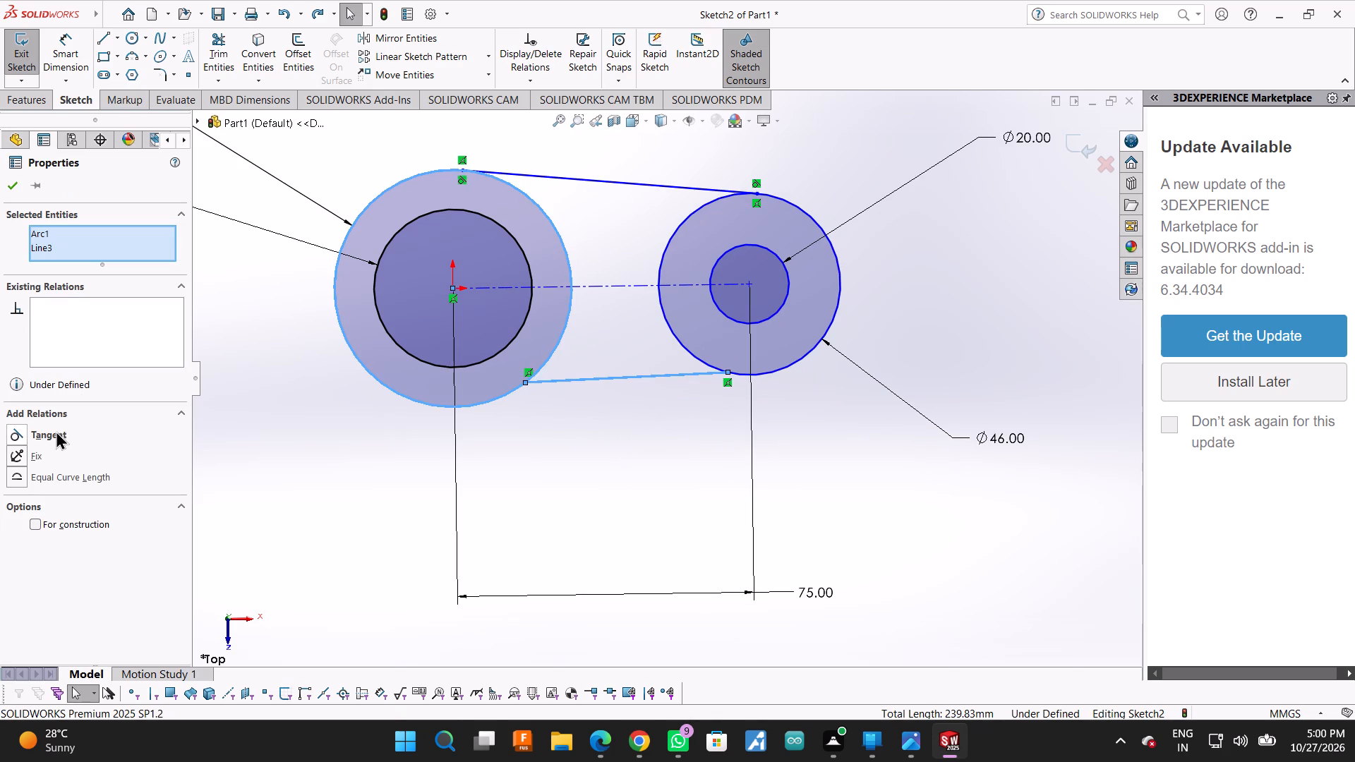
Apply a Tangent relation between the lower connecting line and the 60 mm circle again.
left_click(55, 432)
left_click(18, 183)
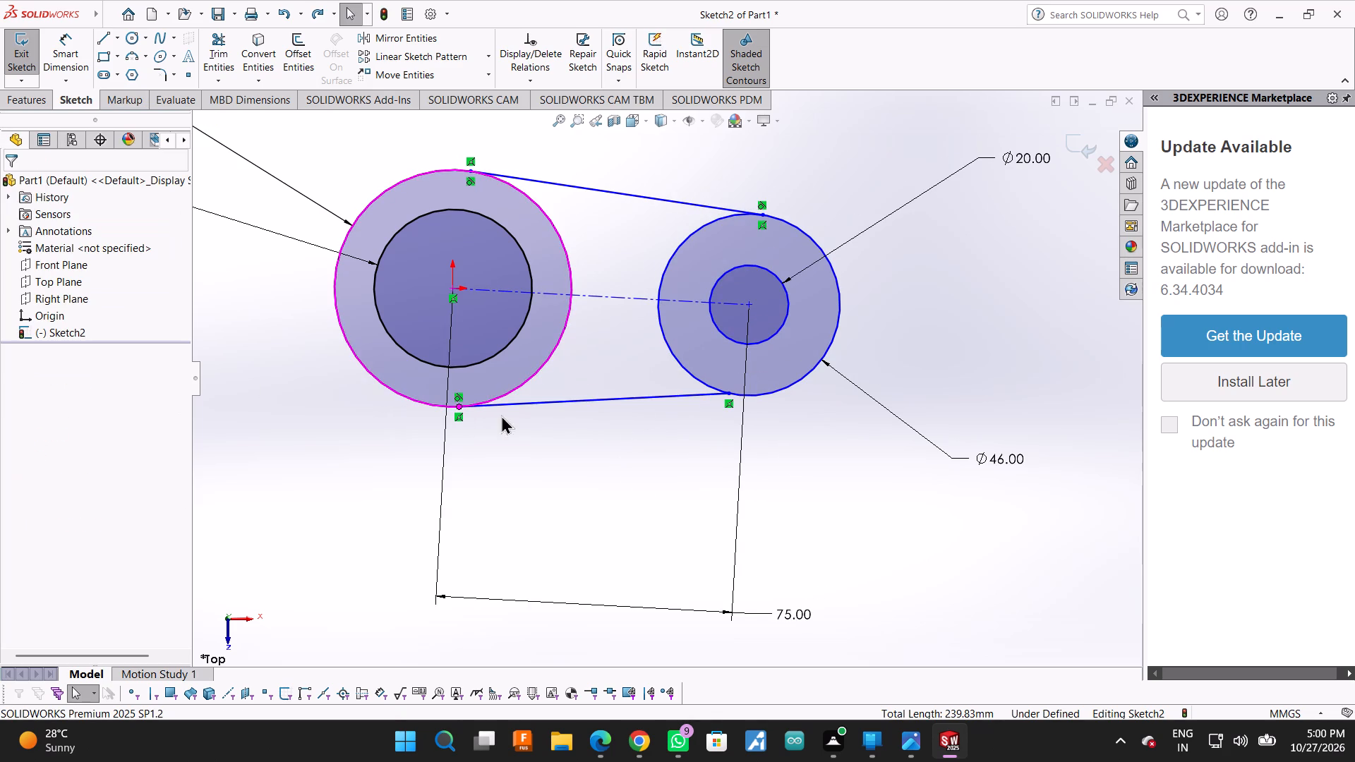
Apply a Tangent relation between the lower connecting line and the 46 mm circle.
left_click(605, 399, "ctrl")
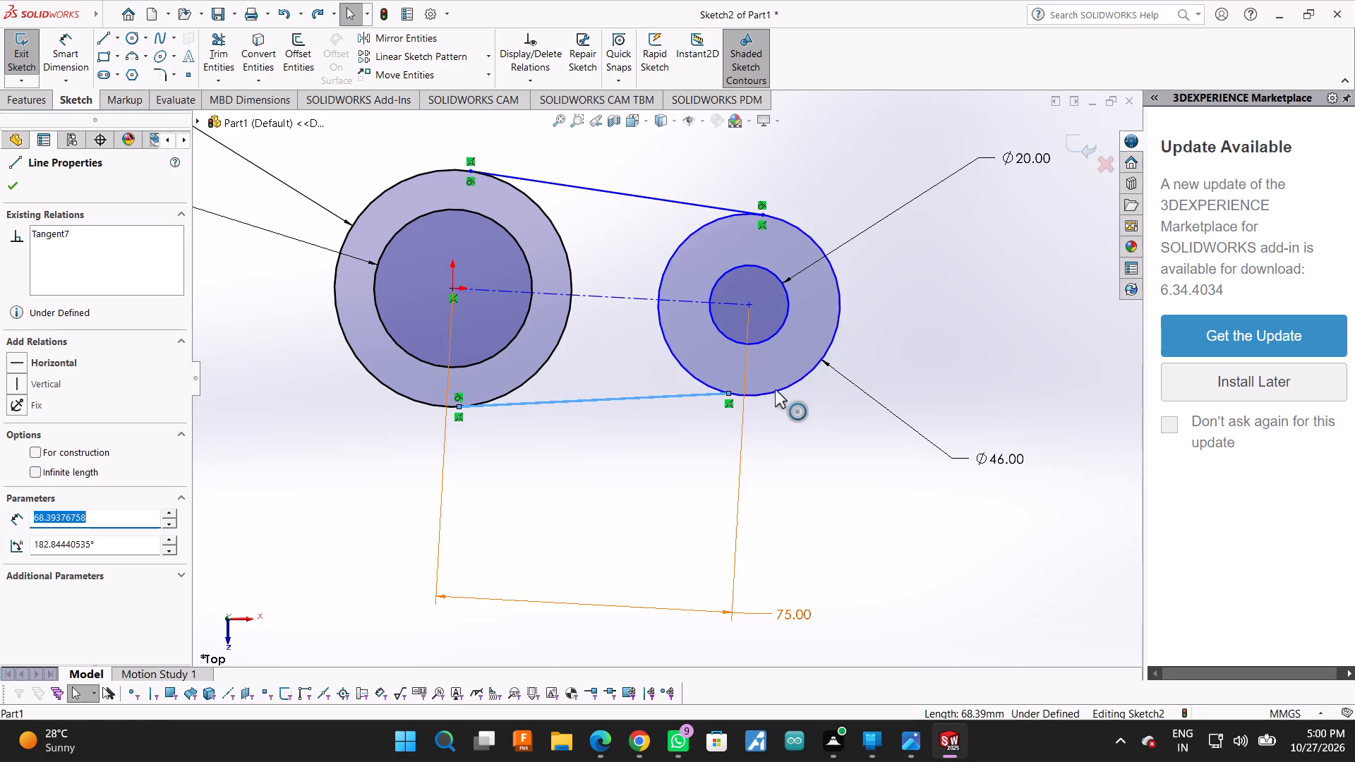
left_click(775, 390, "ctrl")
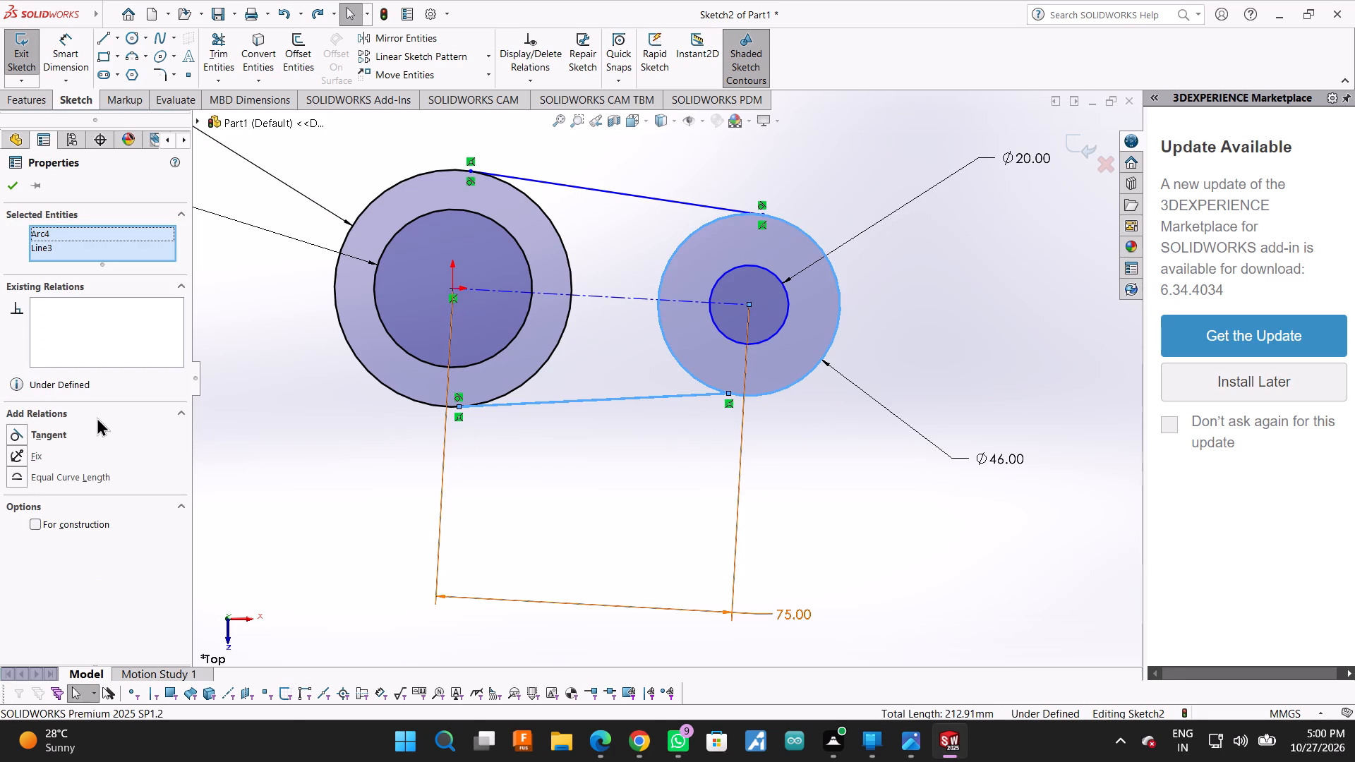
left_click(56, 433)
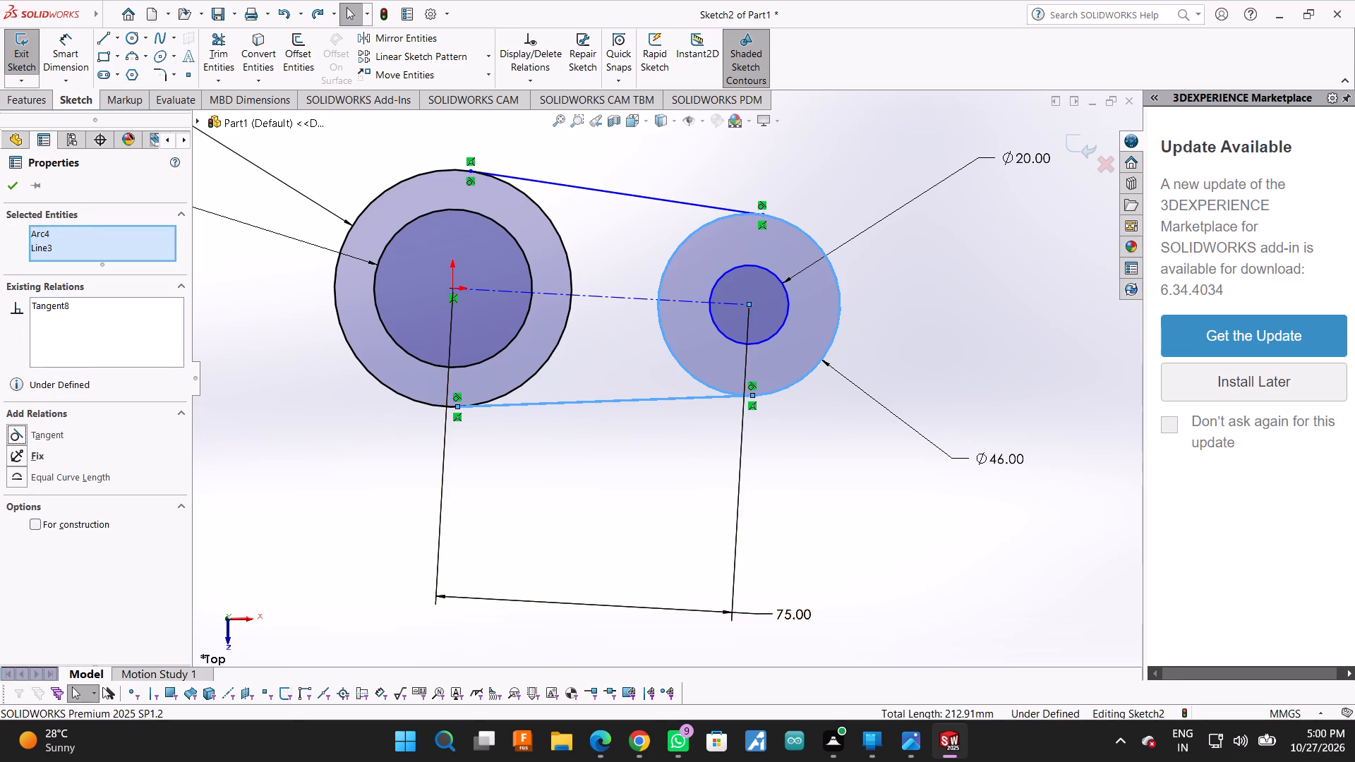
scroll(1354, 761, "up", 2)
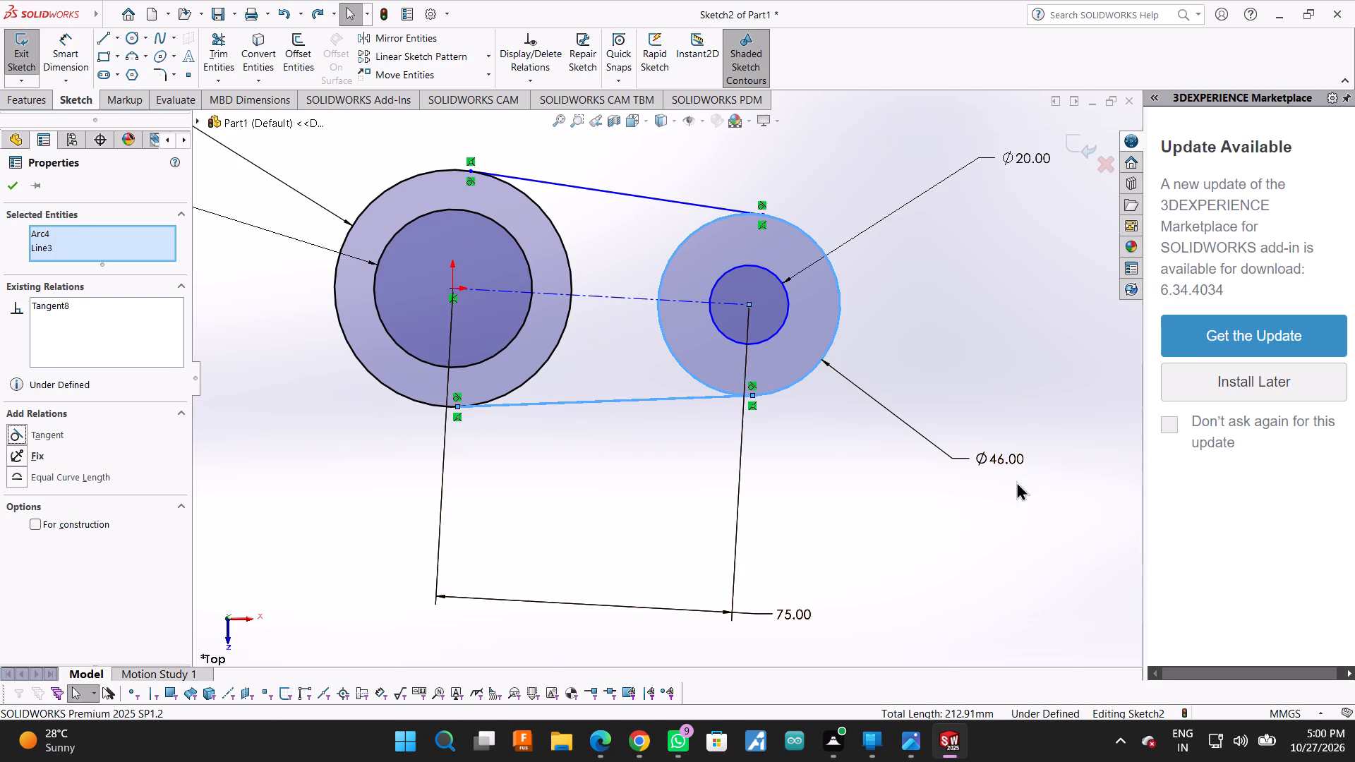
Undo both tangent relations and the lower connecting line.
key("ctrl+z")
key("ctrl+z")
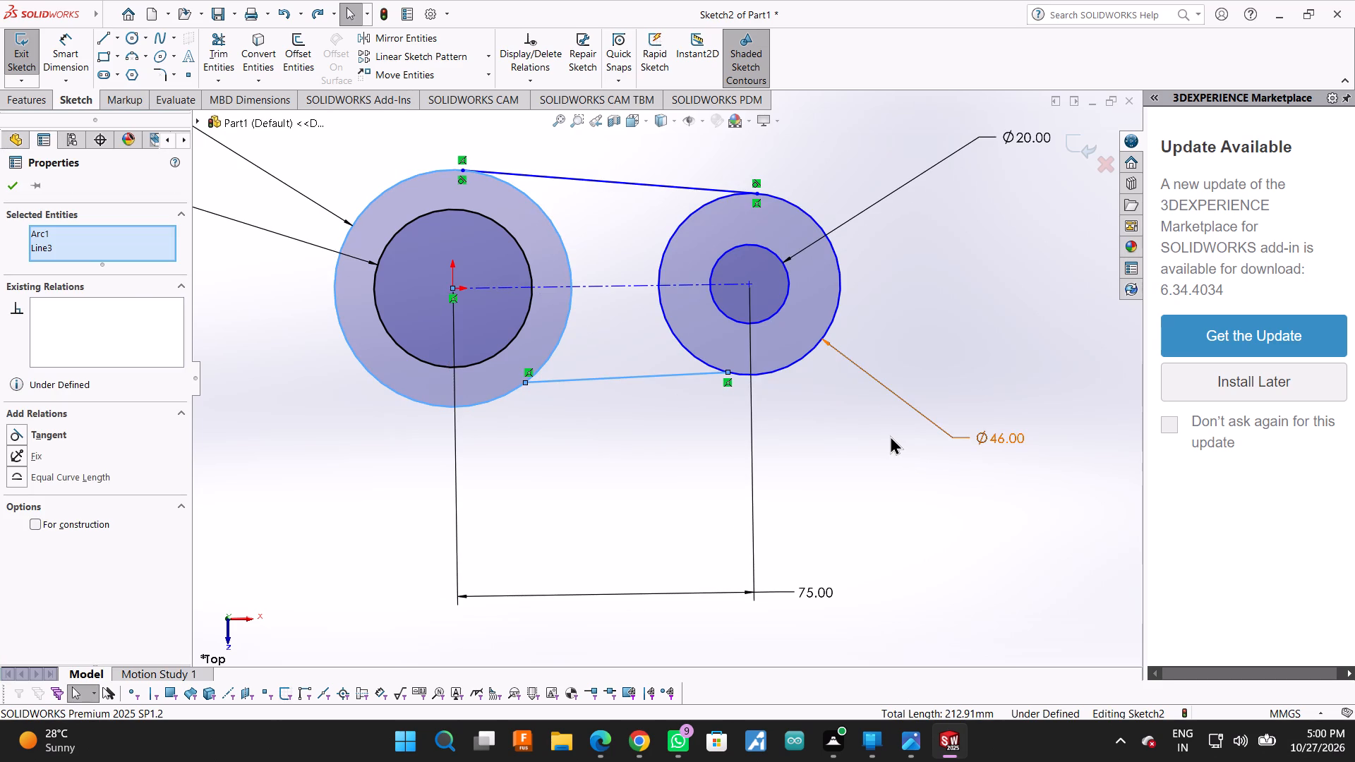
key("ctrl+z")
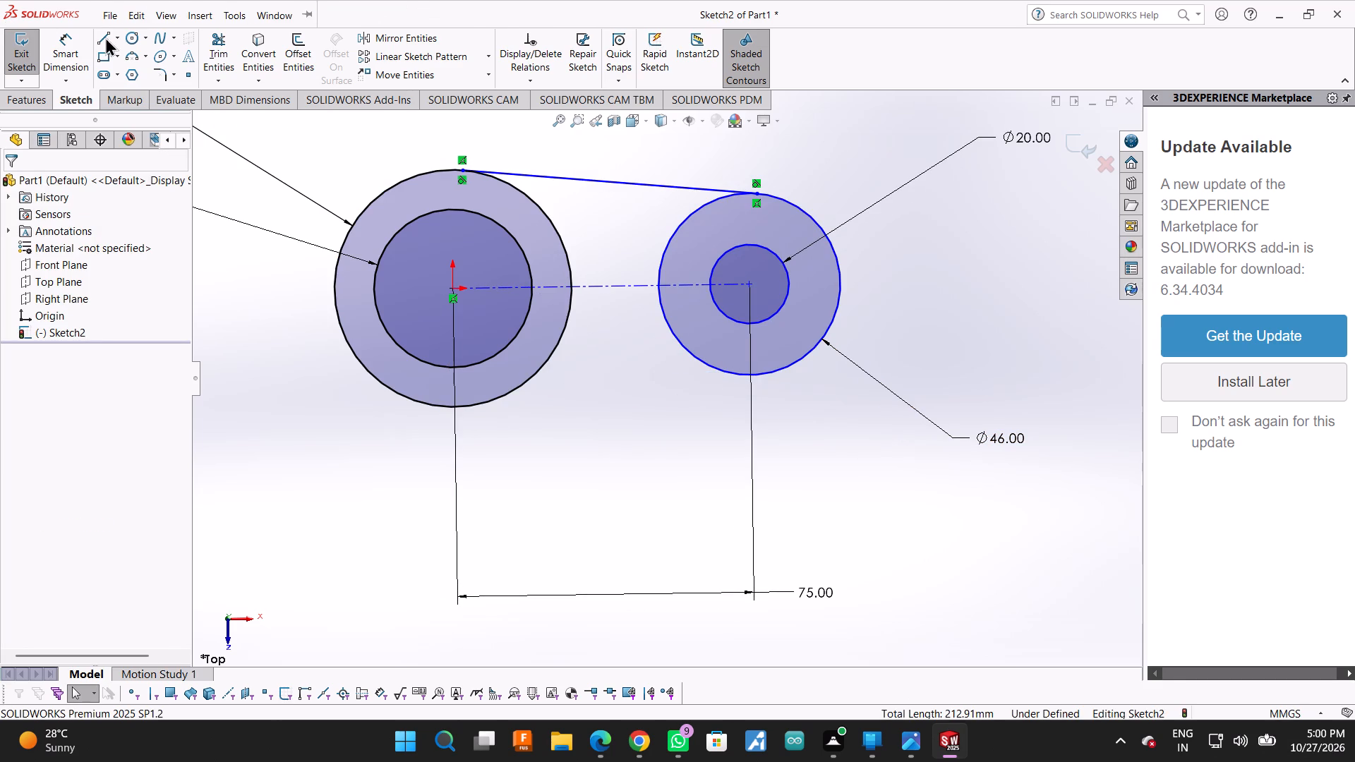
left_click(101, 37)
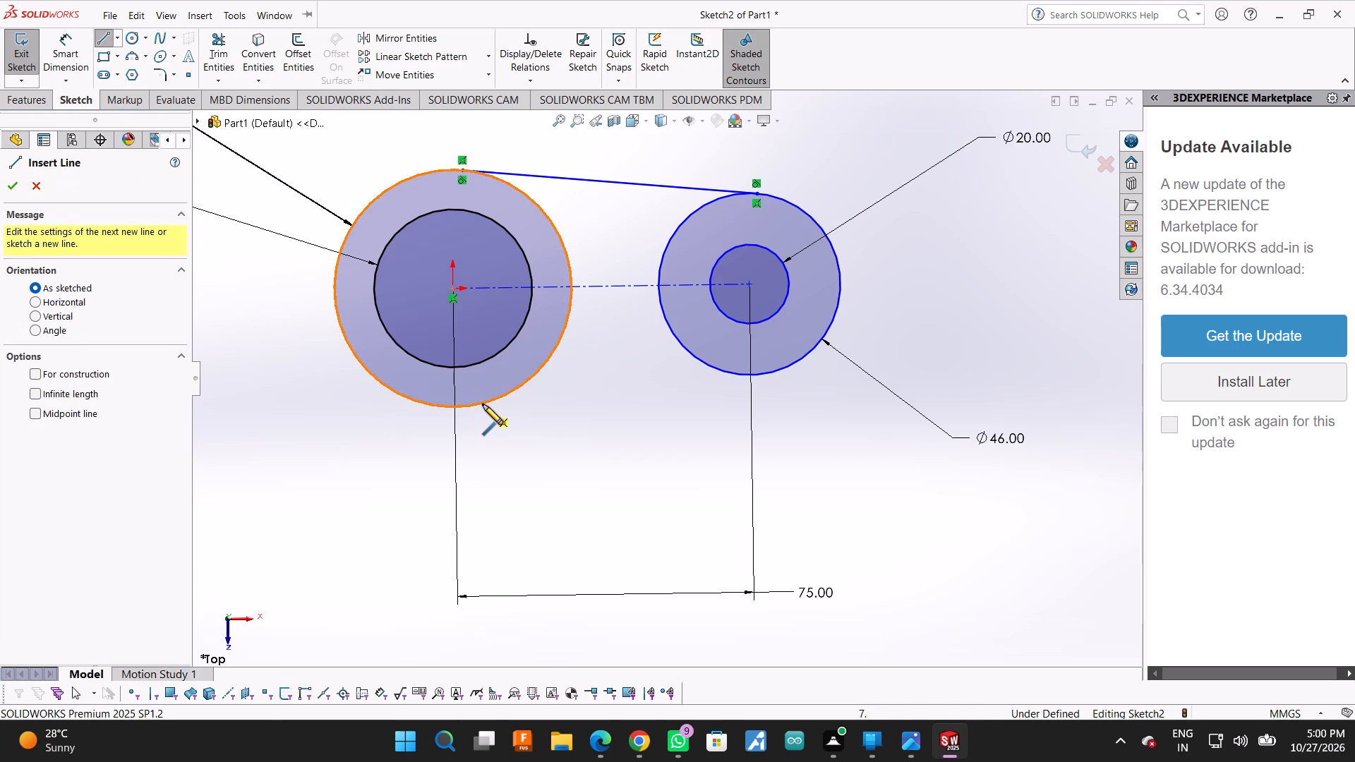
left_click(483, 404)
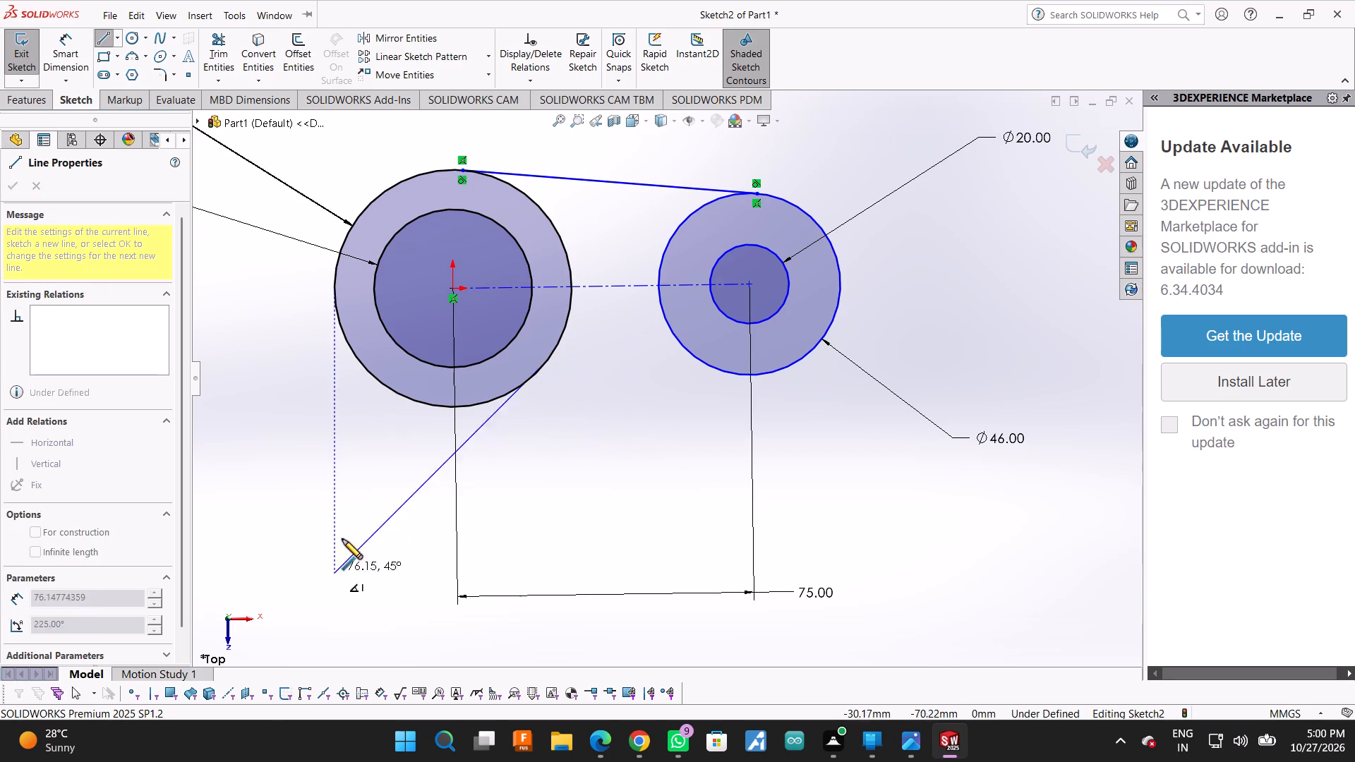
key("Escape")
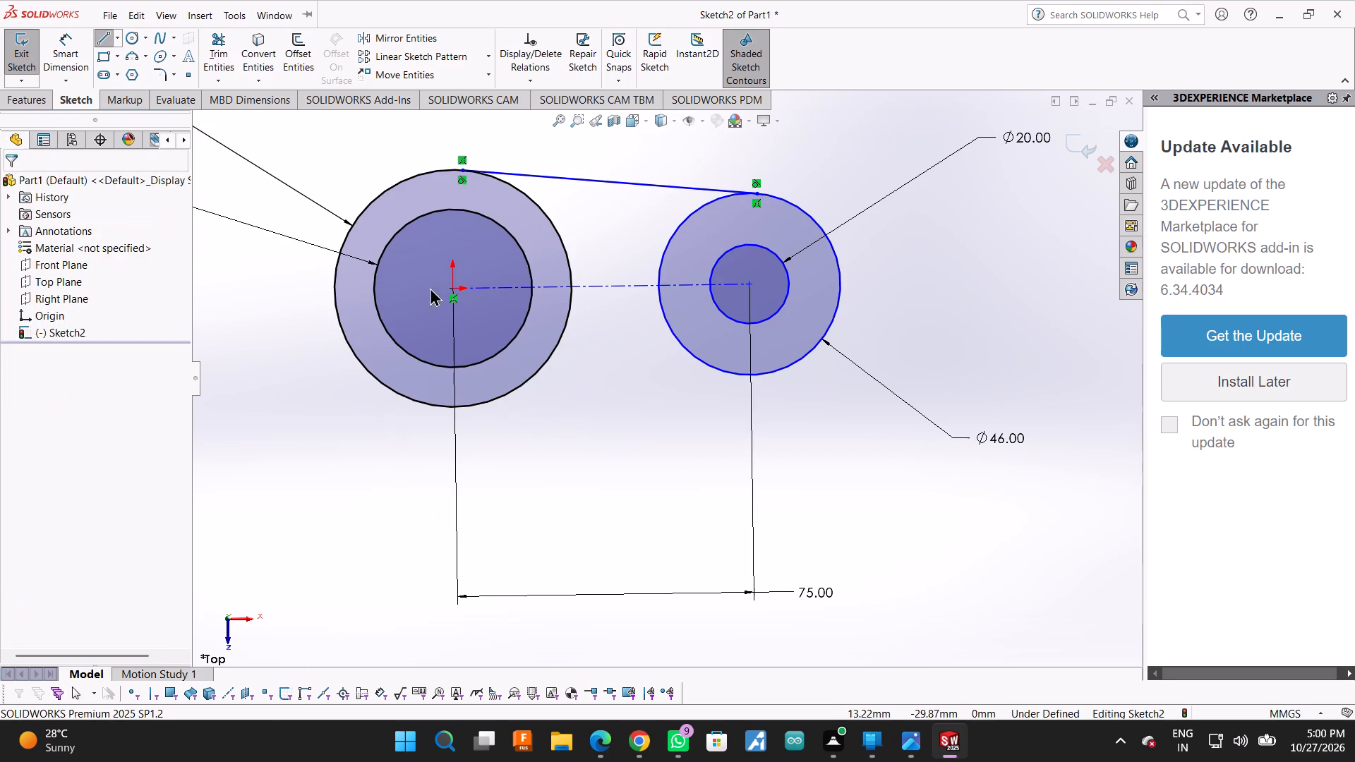
Sketch a line about 74 mm long from the underside of the 60 mm circle to the underside of the 46 mm circle.
left_click(104, 35)
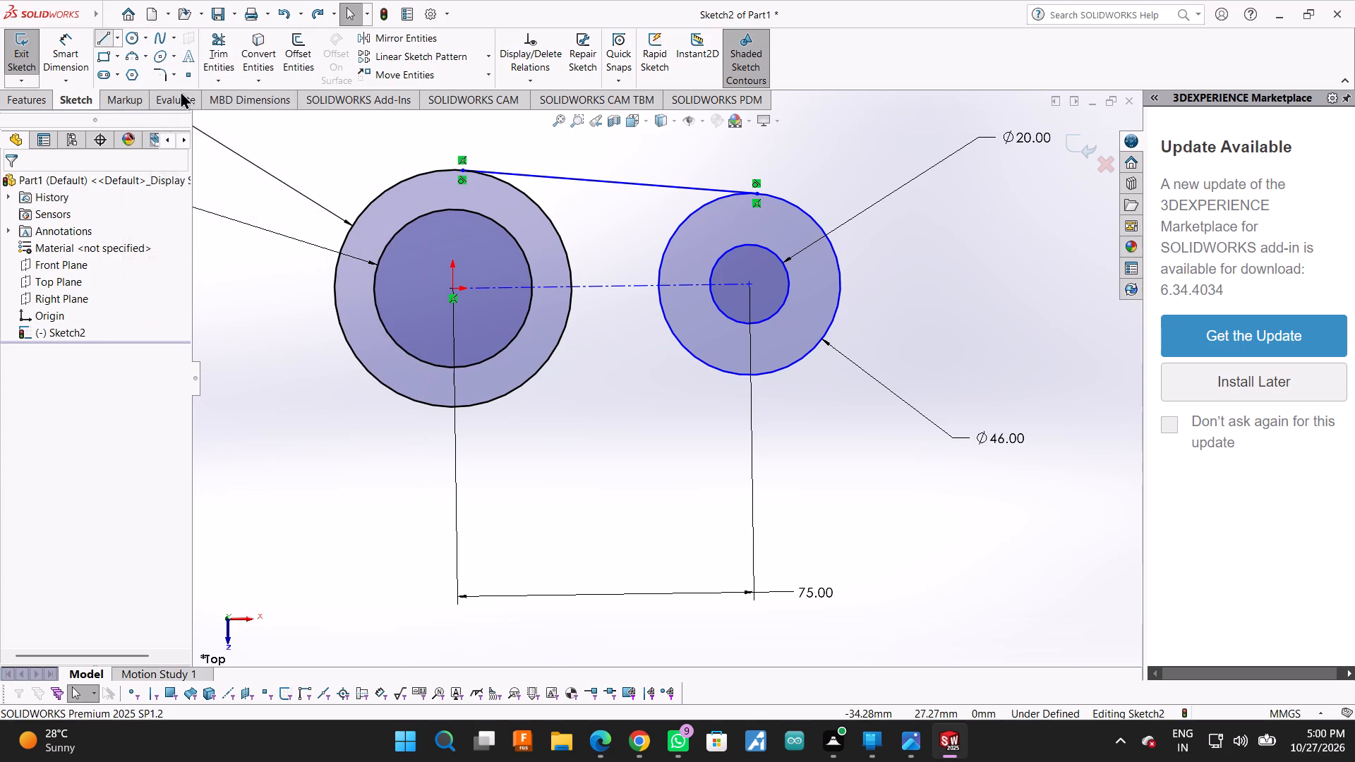
scroll(426, 361, "down", 7)
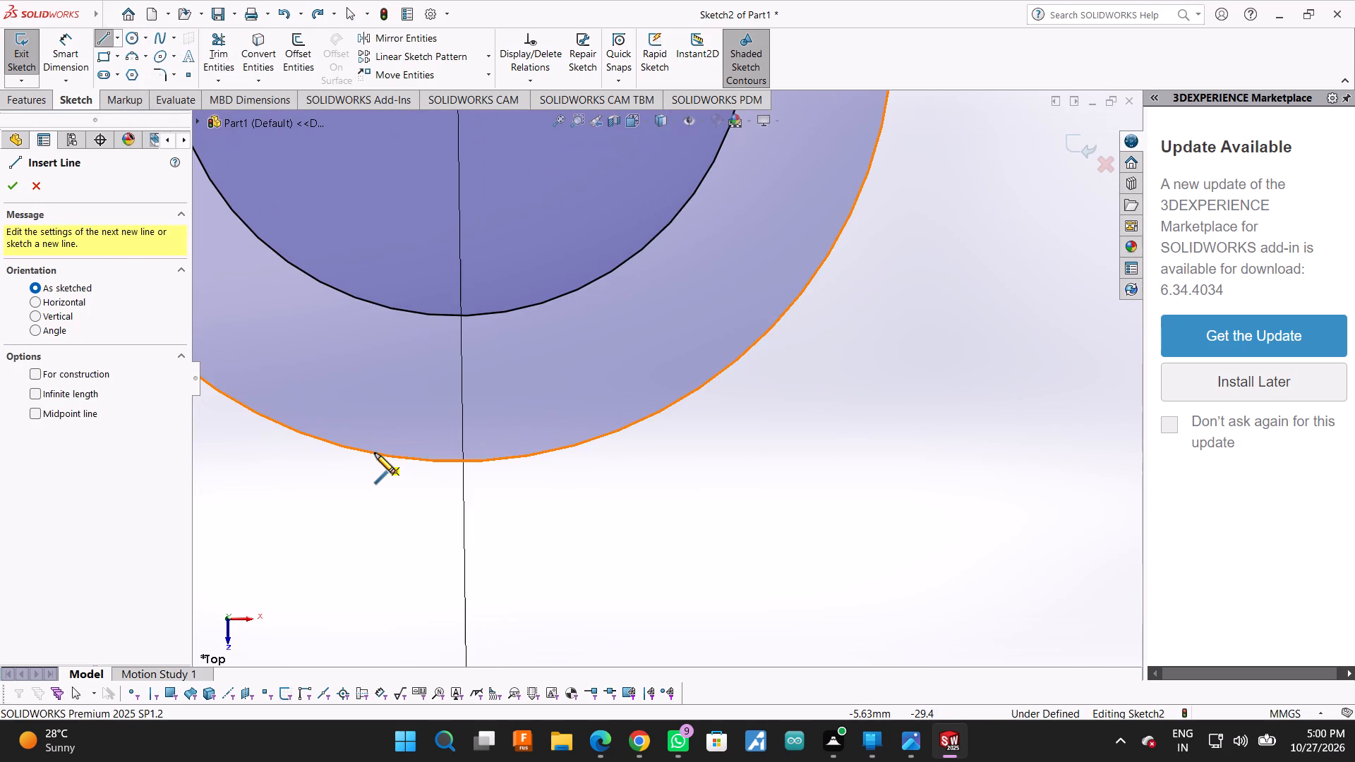
left_click(375, 453)
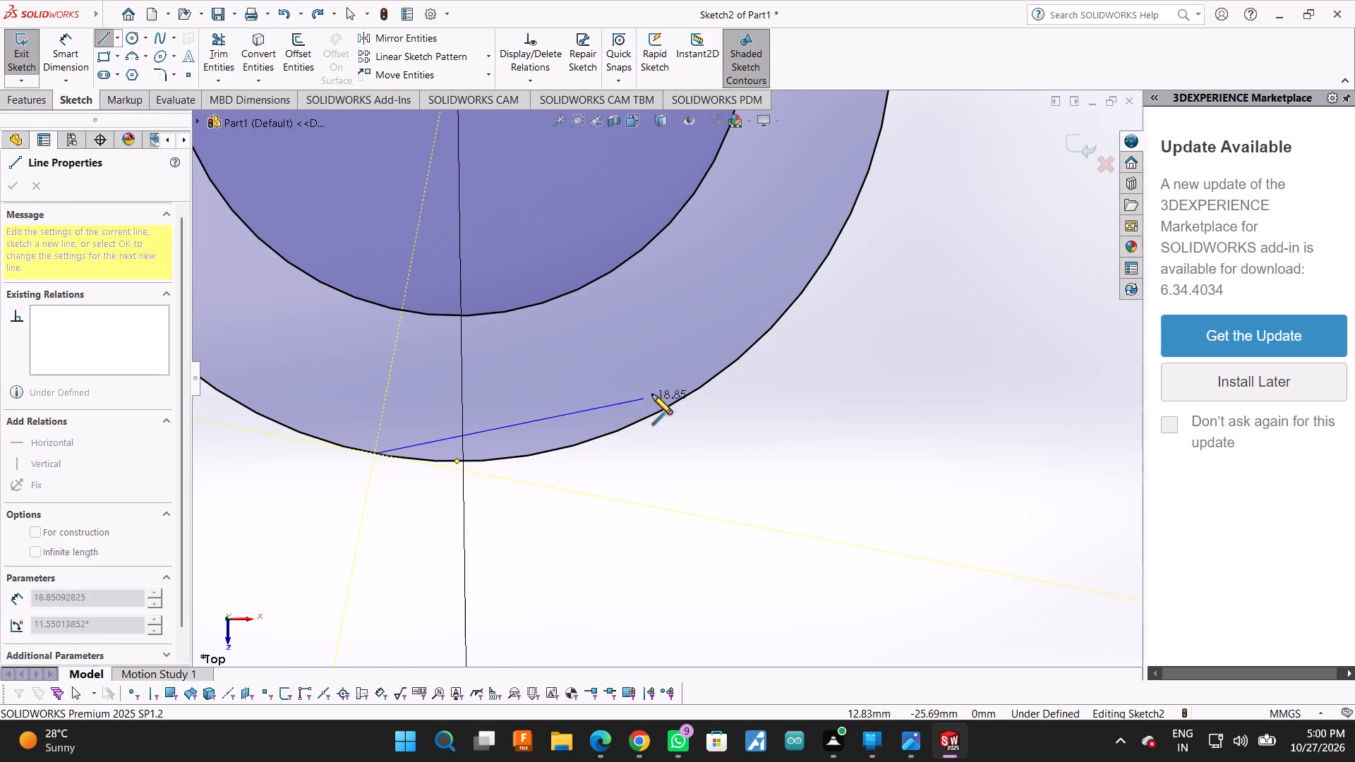
scroll(694, 447, "up", 6)
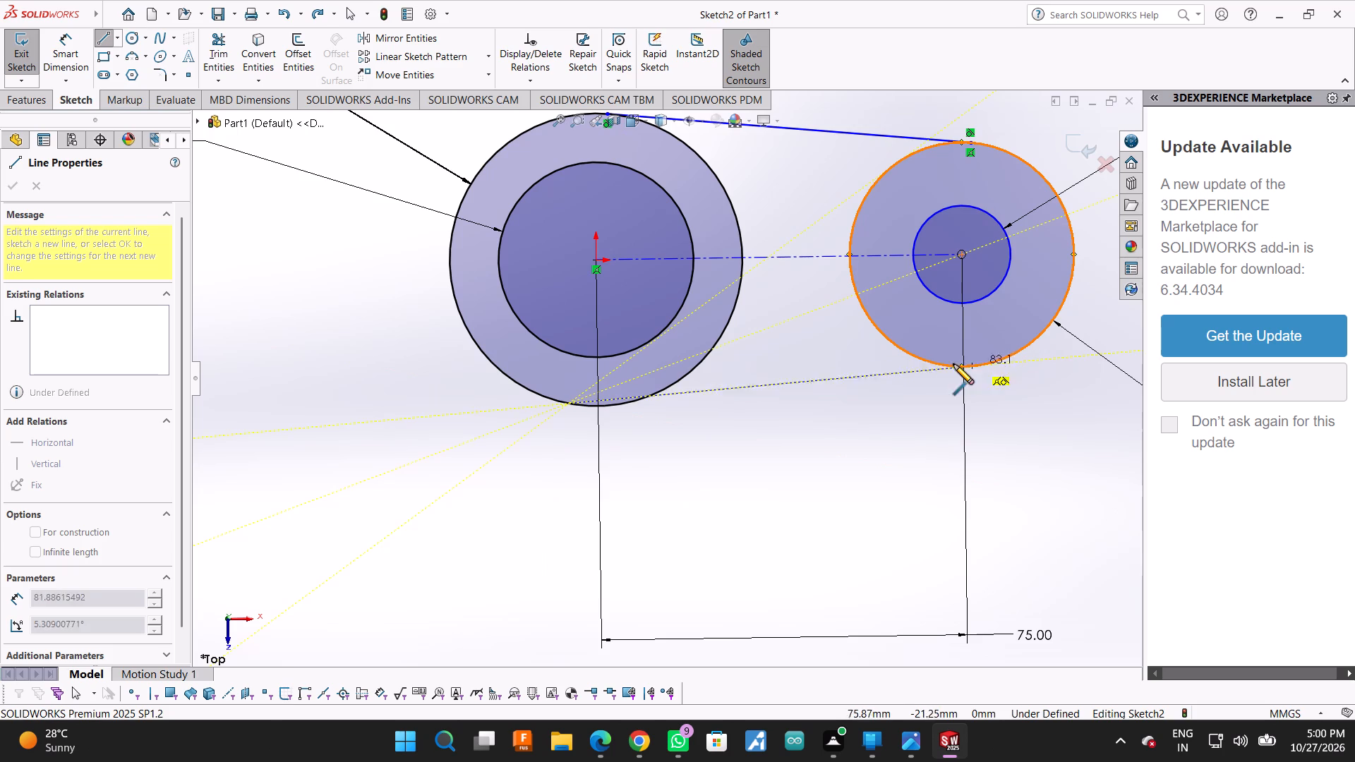
left_click(927, 358)
key("Escape")
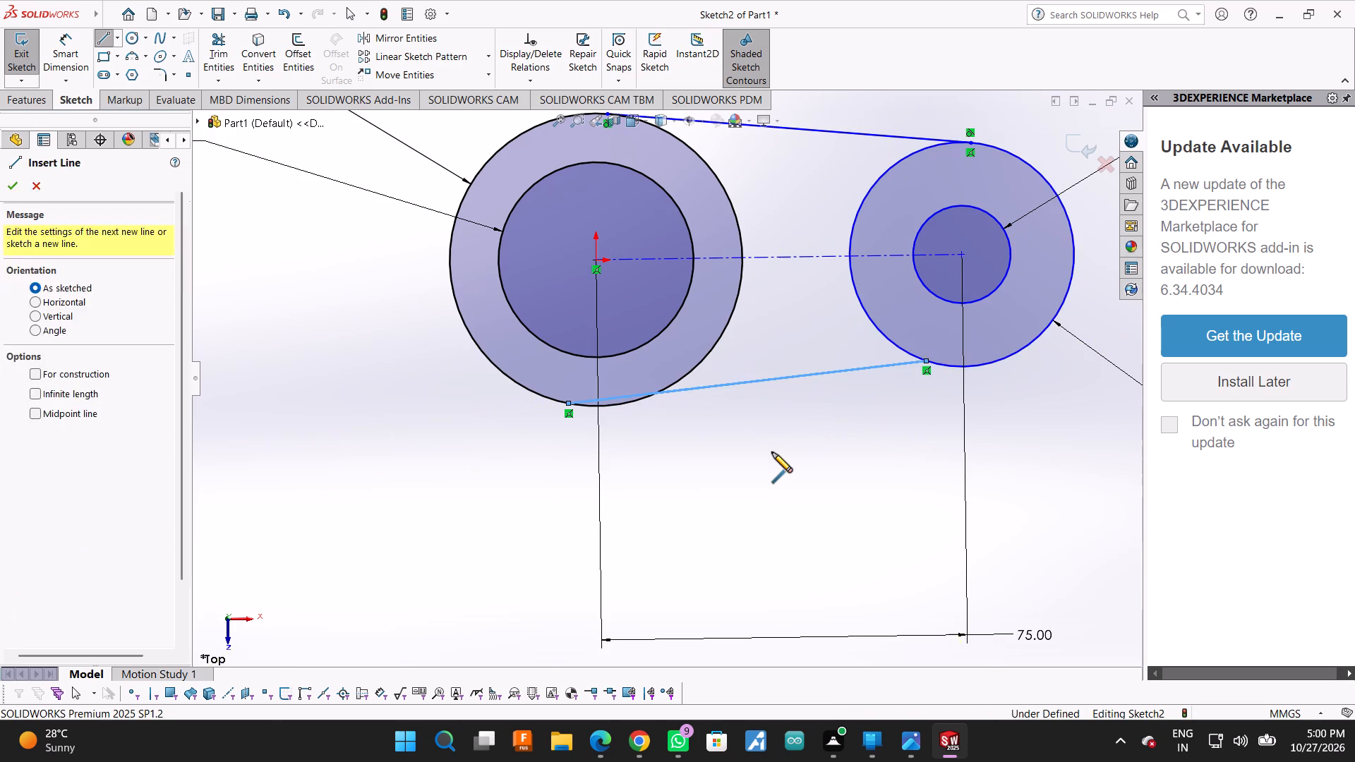
Apply a Tangent relation between the lower connecting line and the 60 mm circle.
left_click(687, 389, "ctrl")
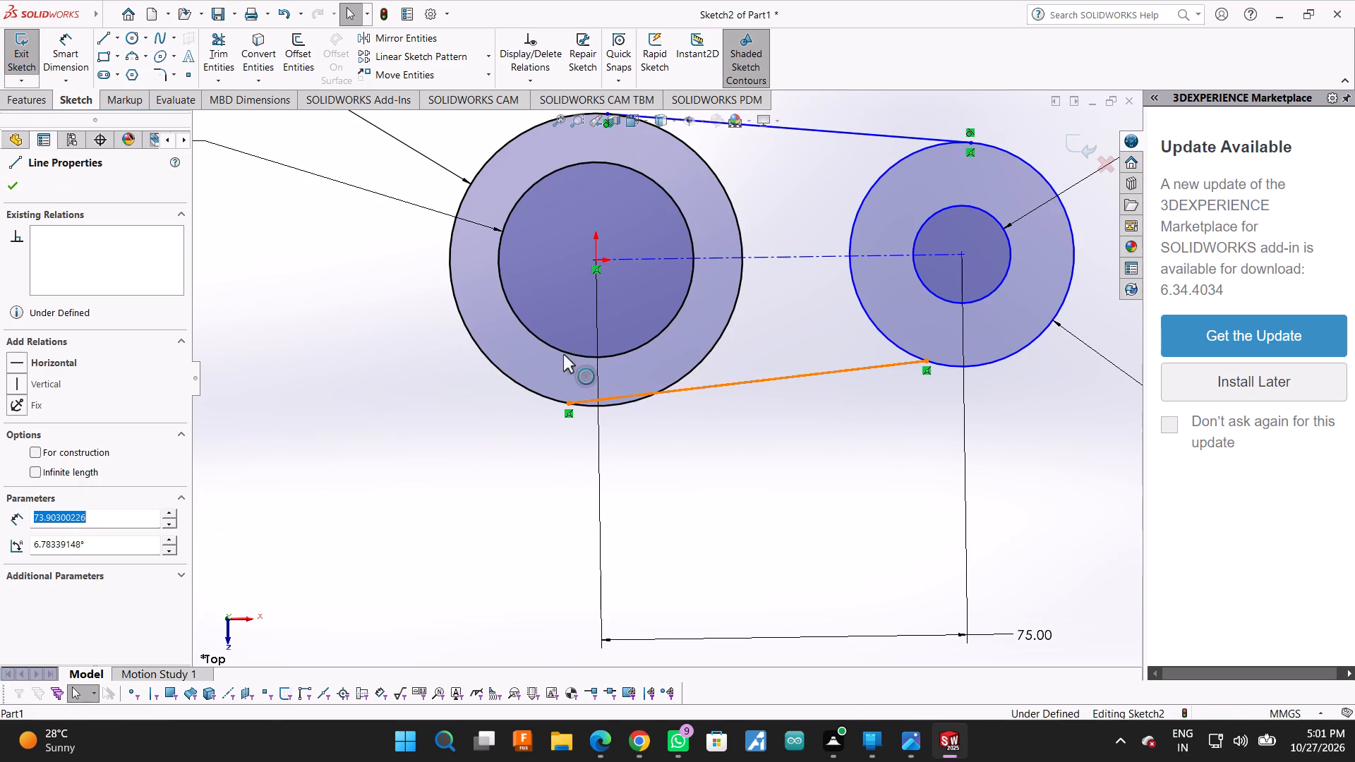
left_click(515, 376, "ctrl")
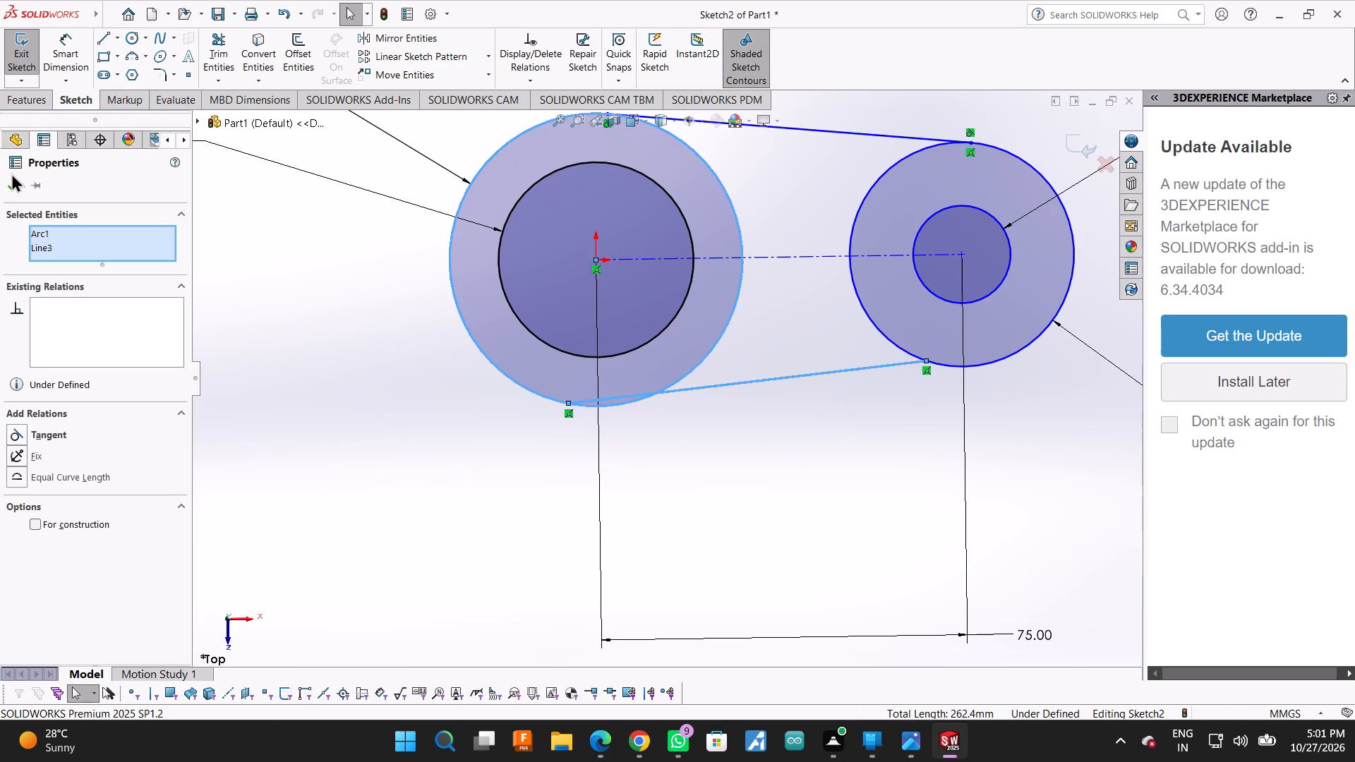
left_click(31, 427)
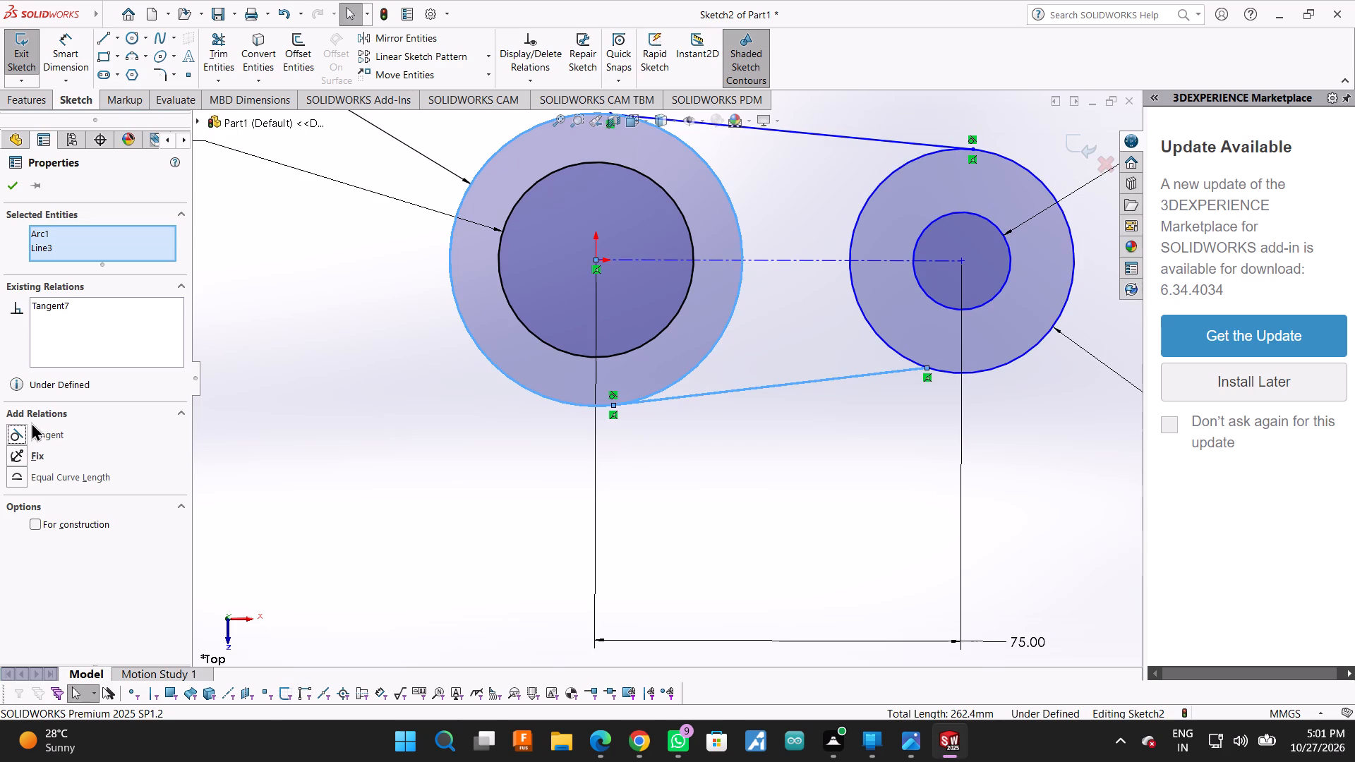
left_click(13, 185)
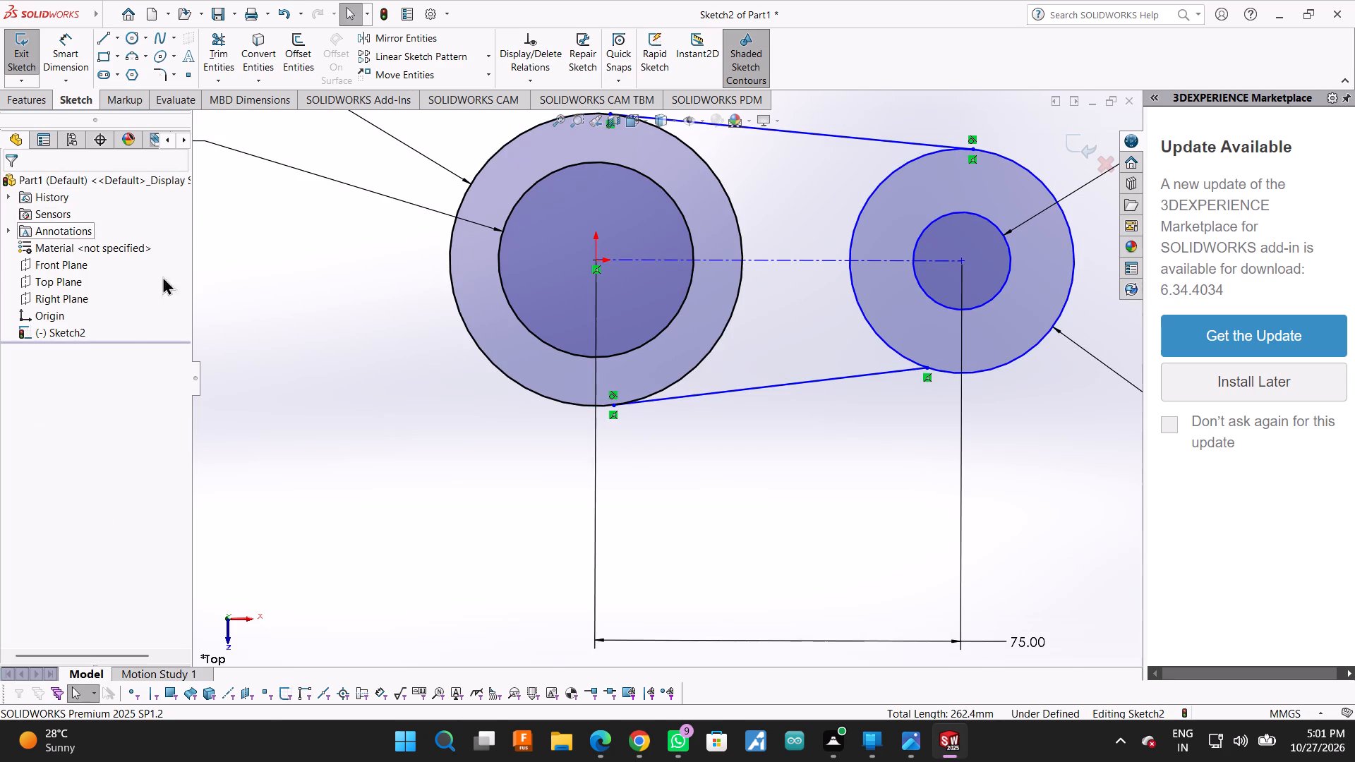
Apply a Tangent relation between the lower connecting line and the 46 mm circle.
left_click(835, 380)
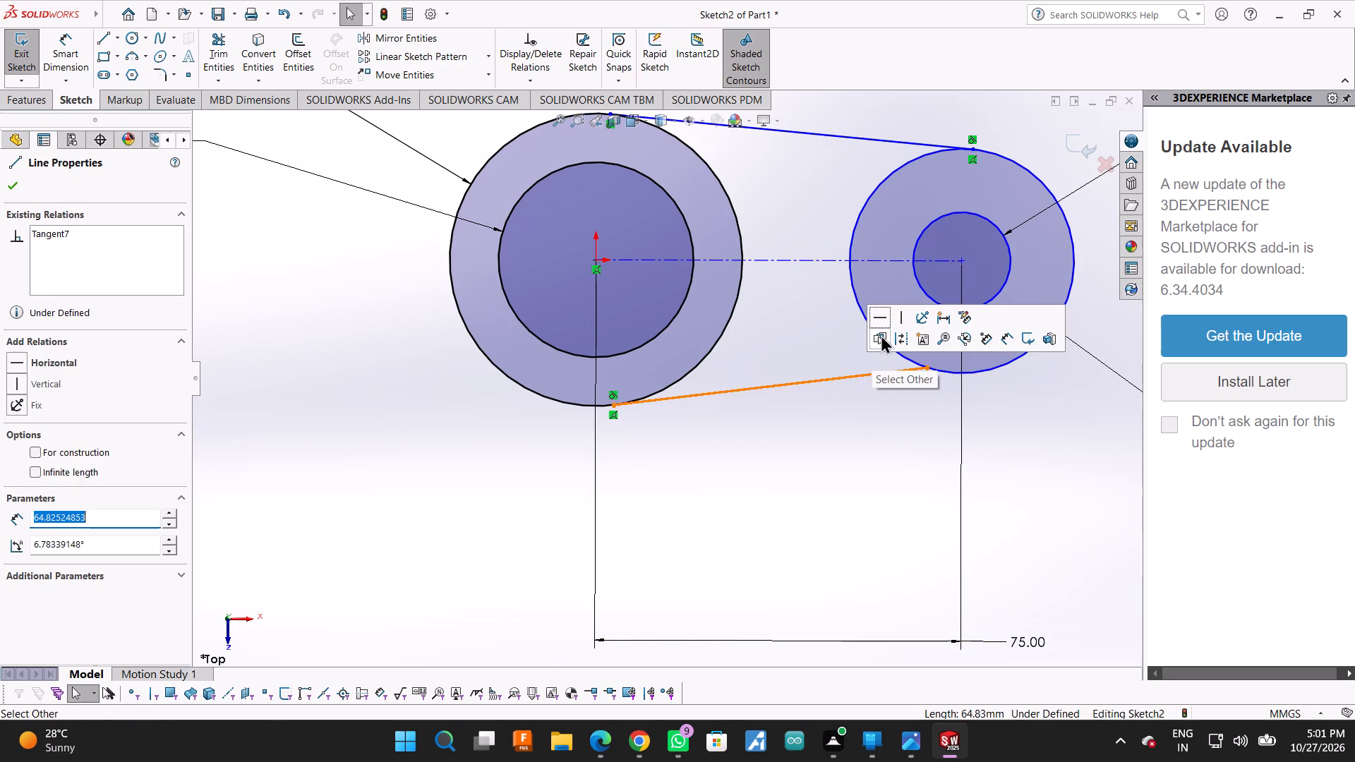
left_click(855, 300)
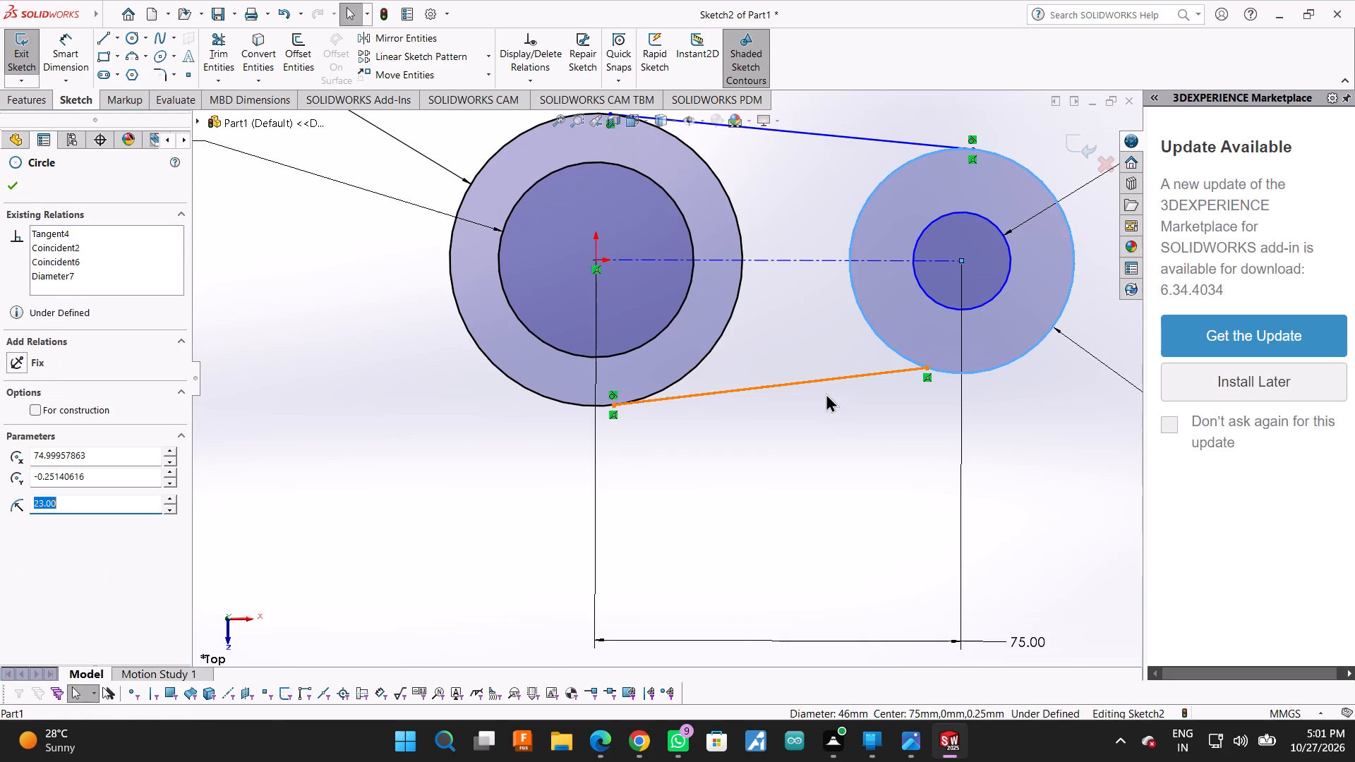
left_click(833, 332)
left_click(844, 374)
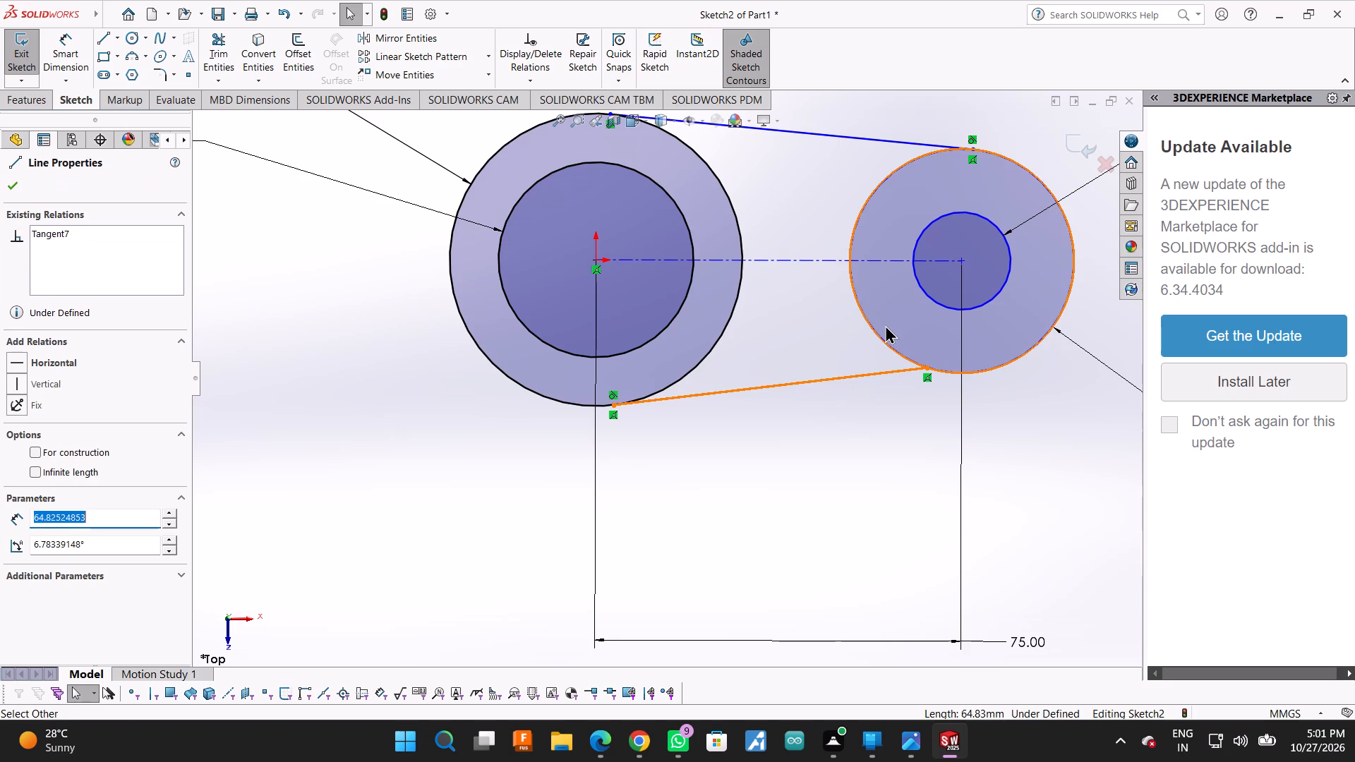
left_click(885, 325, "ctrl")
left_click(19, 426)
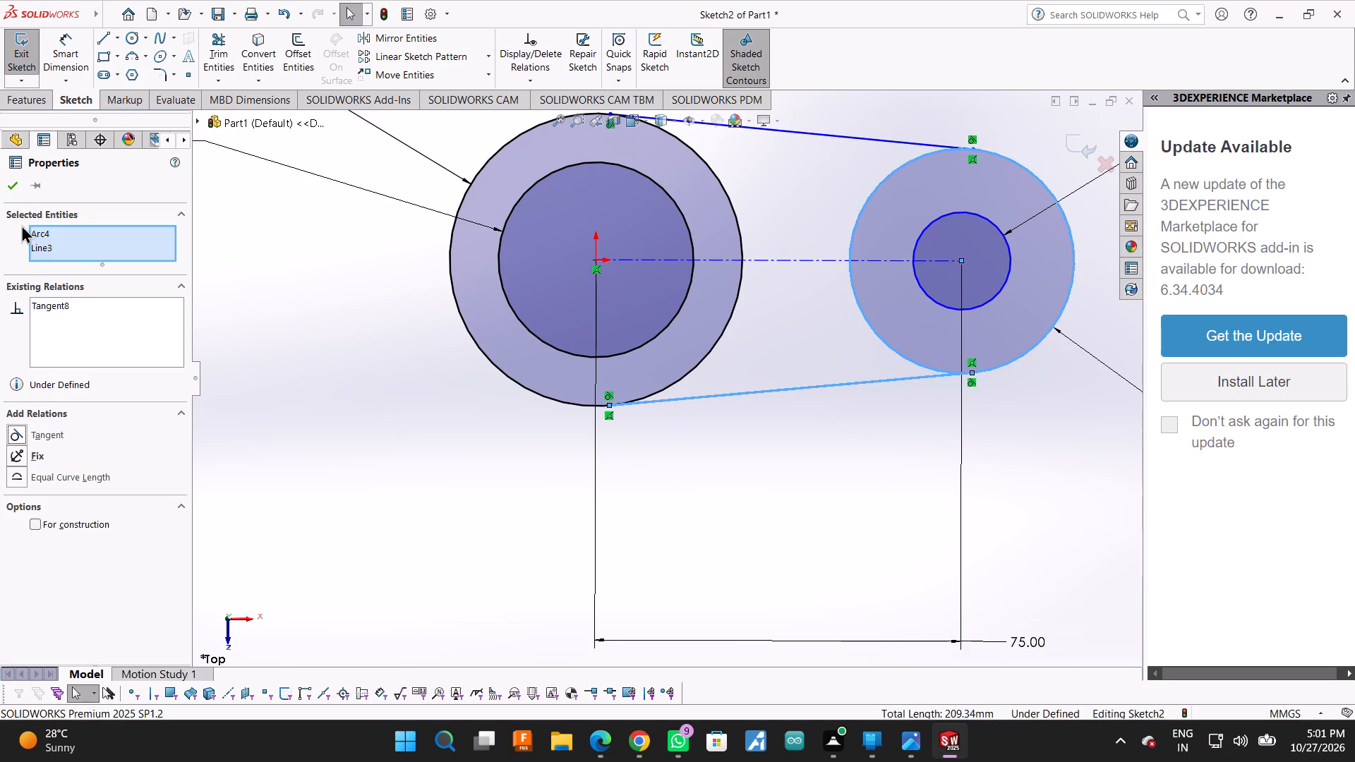
left_click(11, 194)
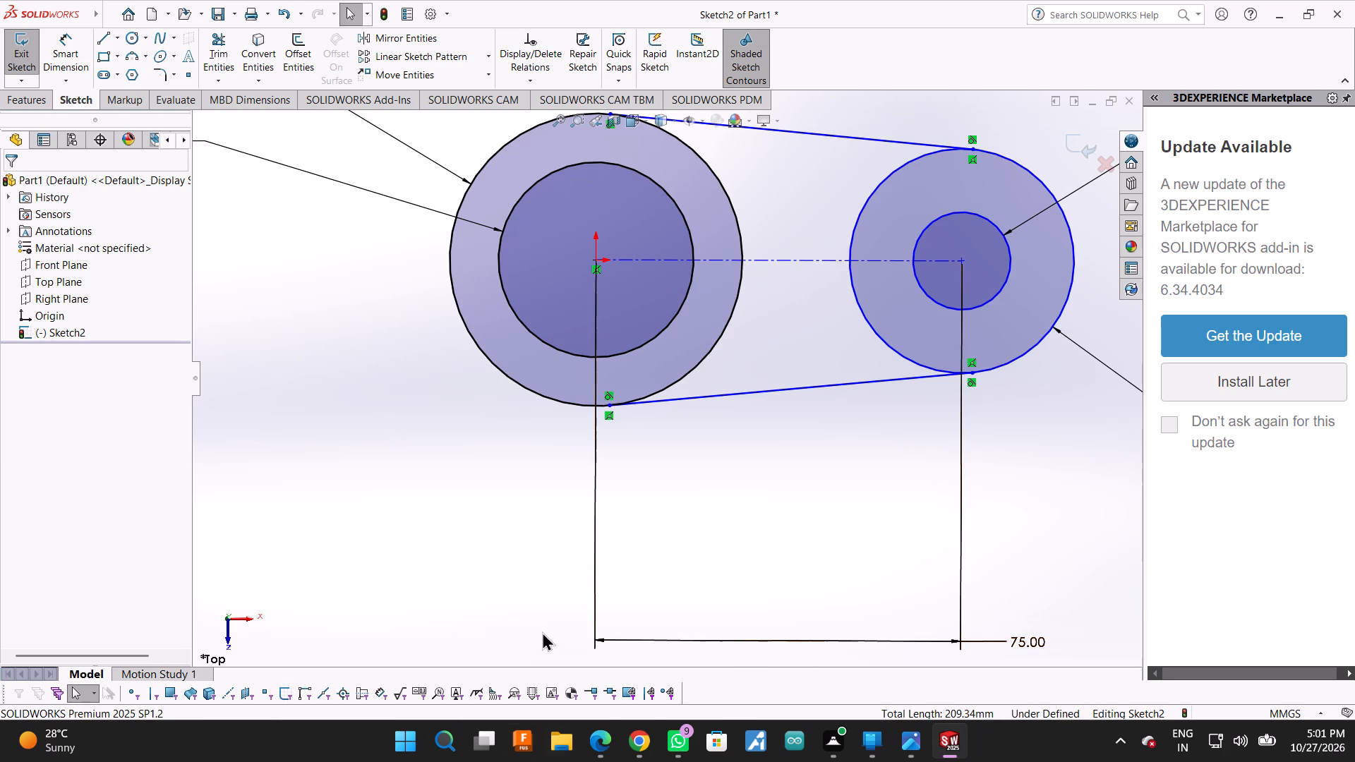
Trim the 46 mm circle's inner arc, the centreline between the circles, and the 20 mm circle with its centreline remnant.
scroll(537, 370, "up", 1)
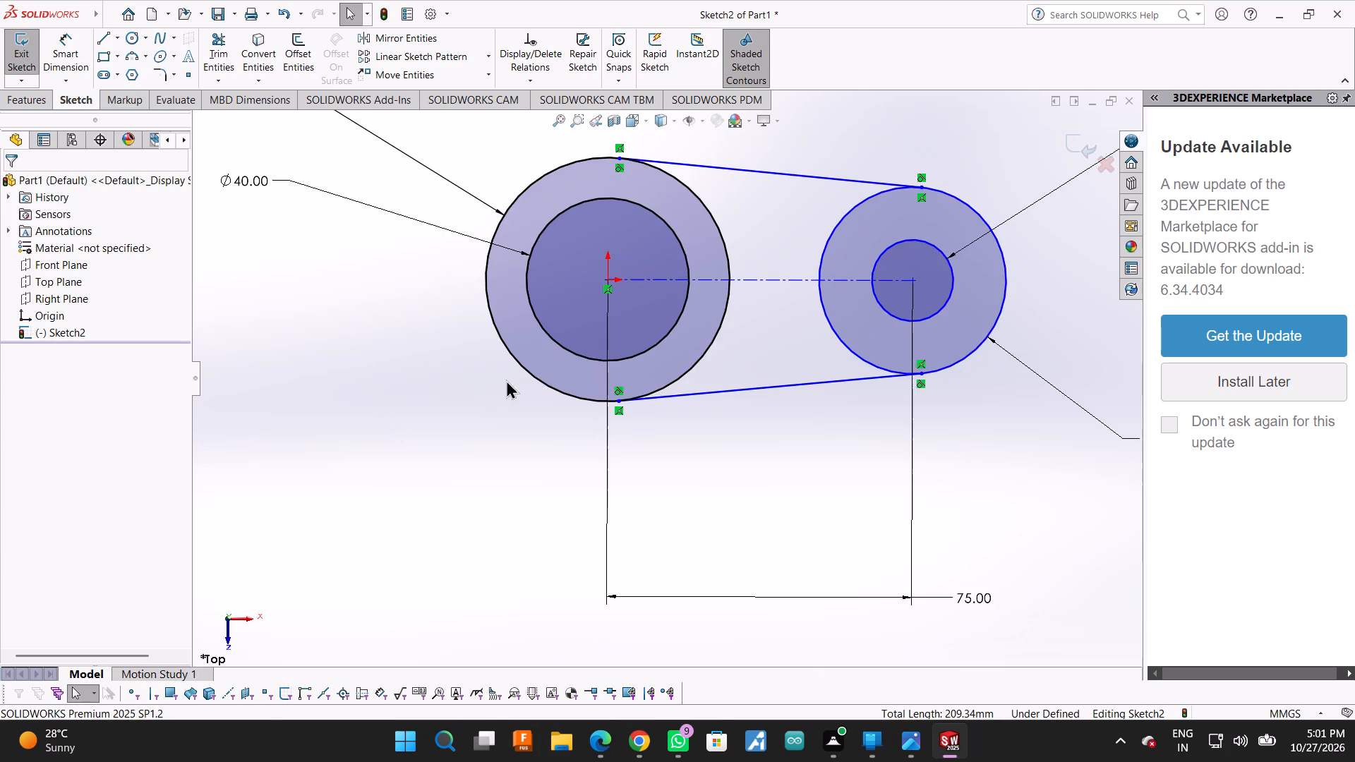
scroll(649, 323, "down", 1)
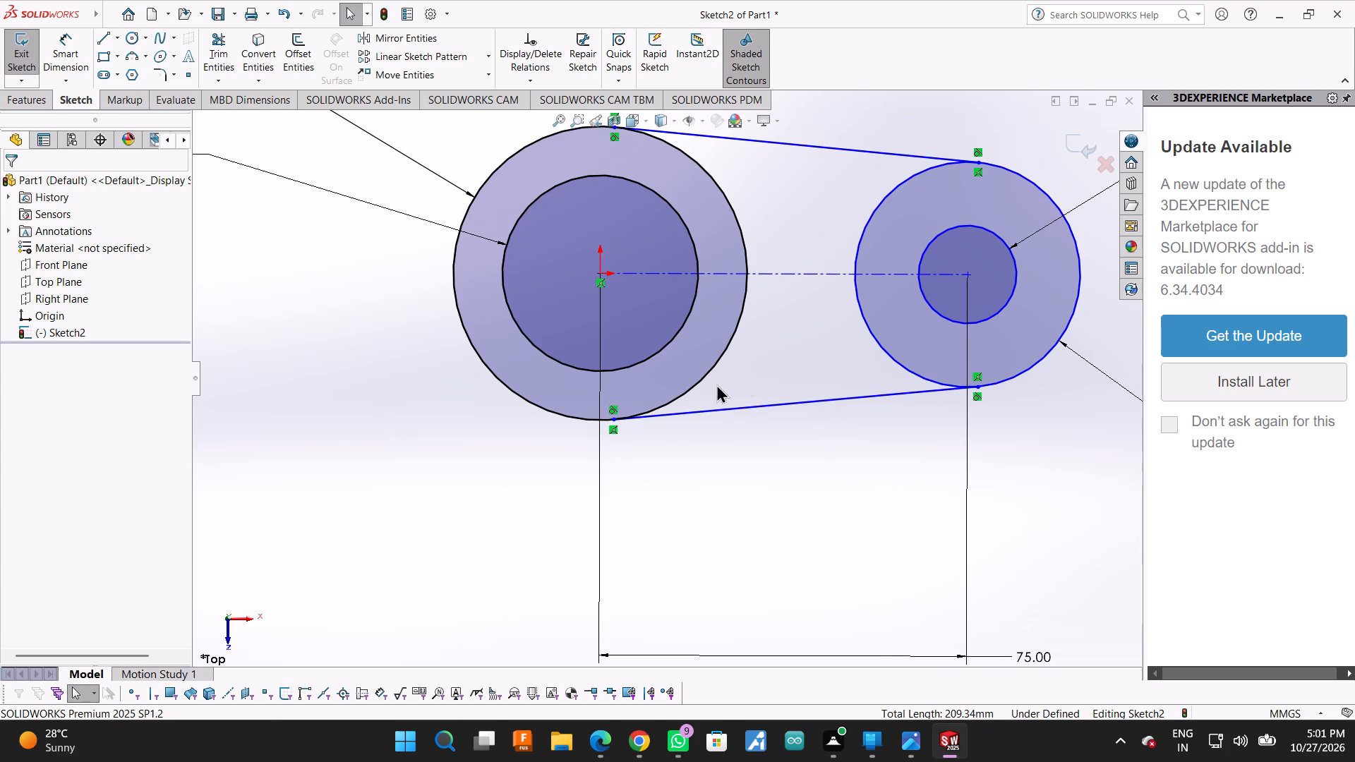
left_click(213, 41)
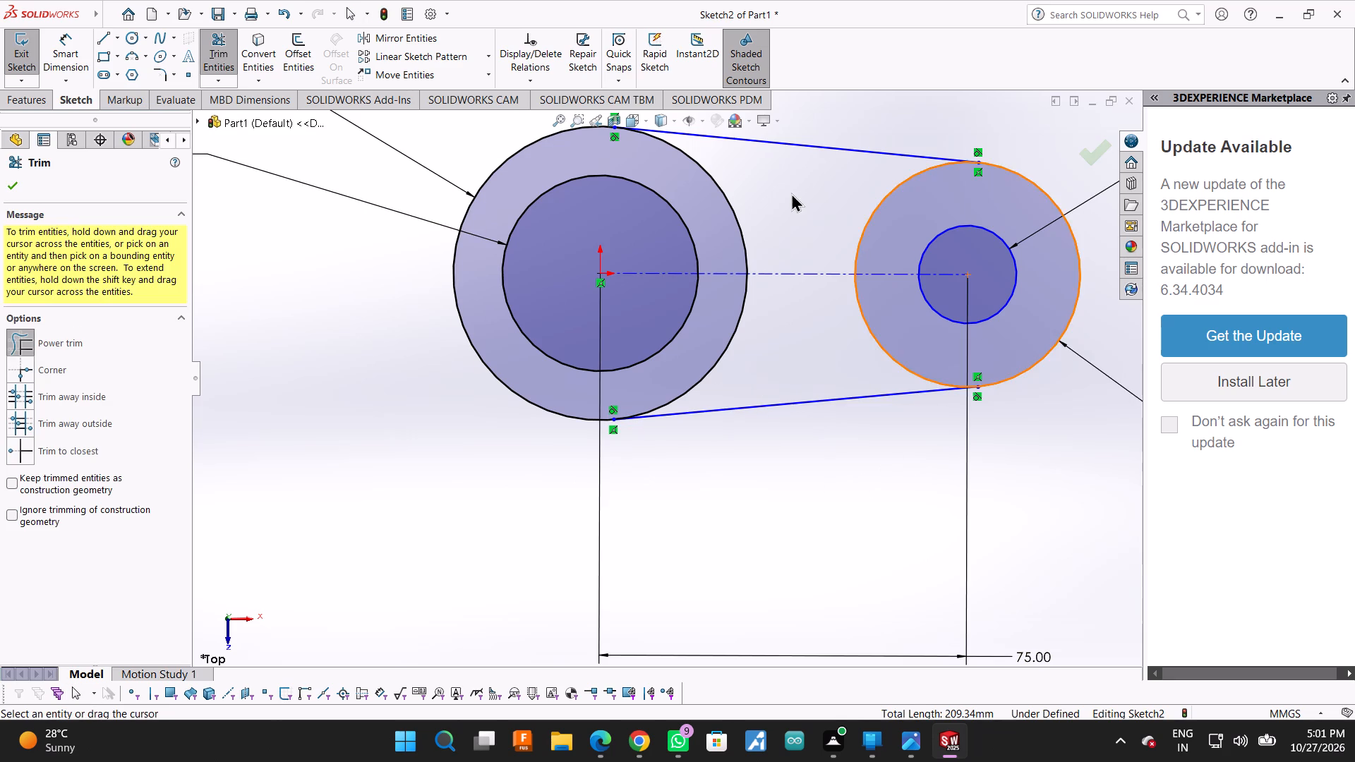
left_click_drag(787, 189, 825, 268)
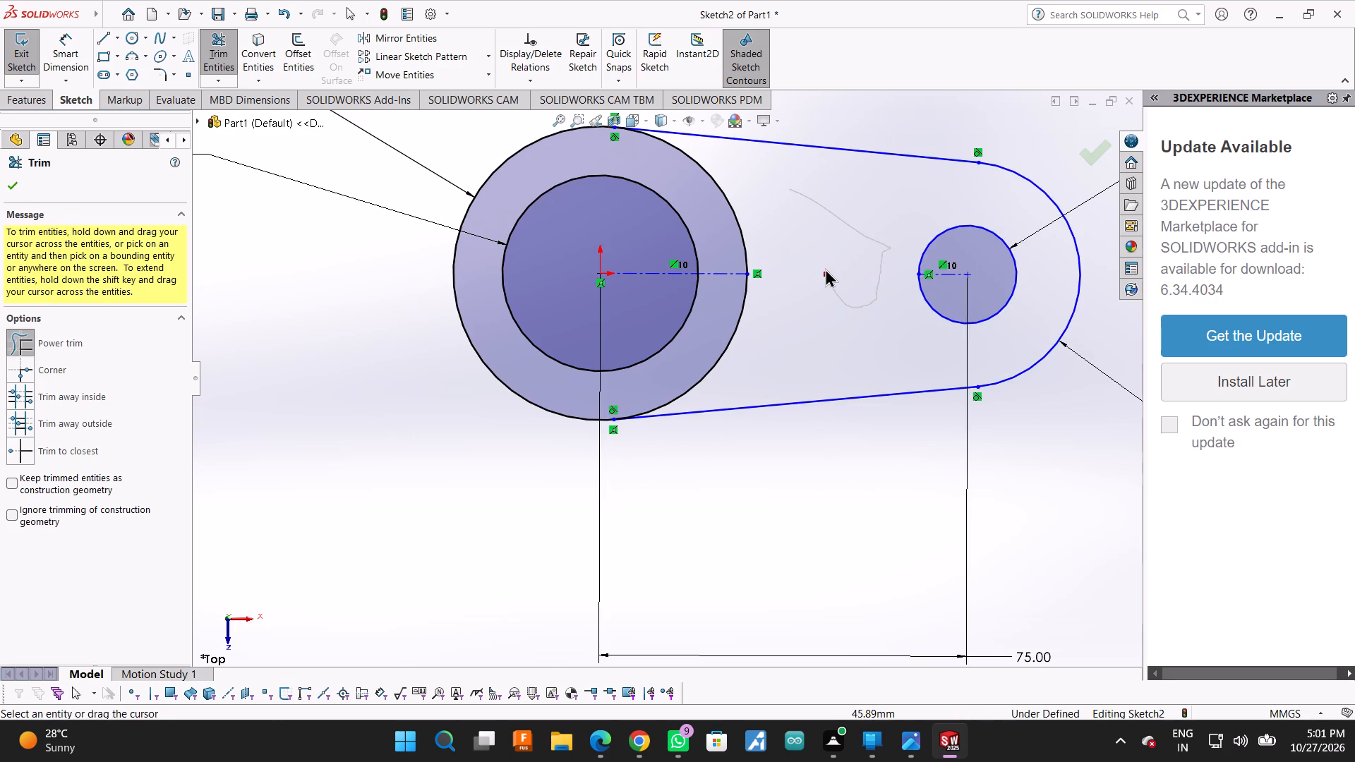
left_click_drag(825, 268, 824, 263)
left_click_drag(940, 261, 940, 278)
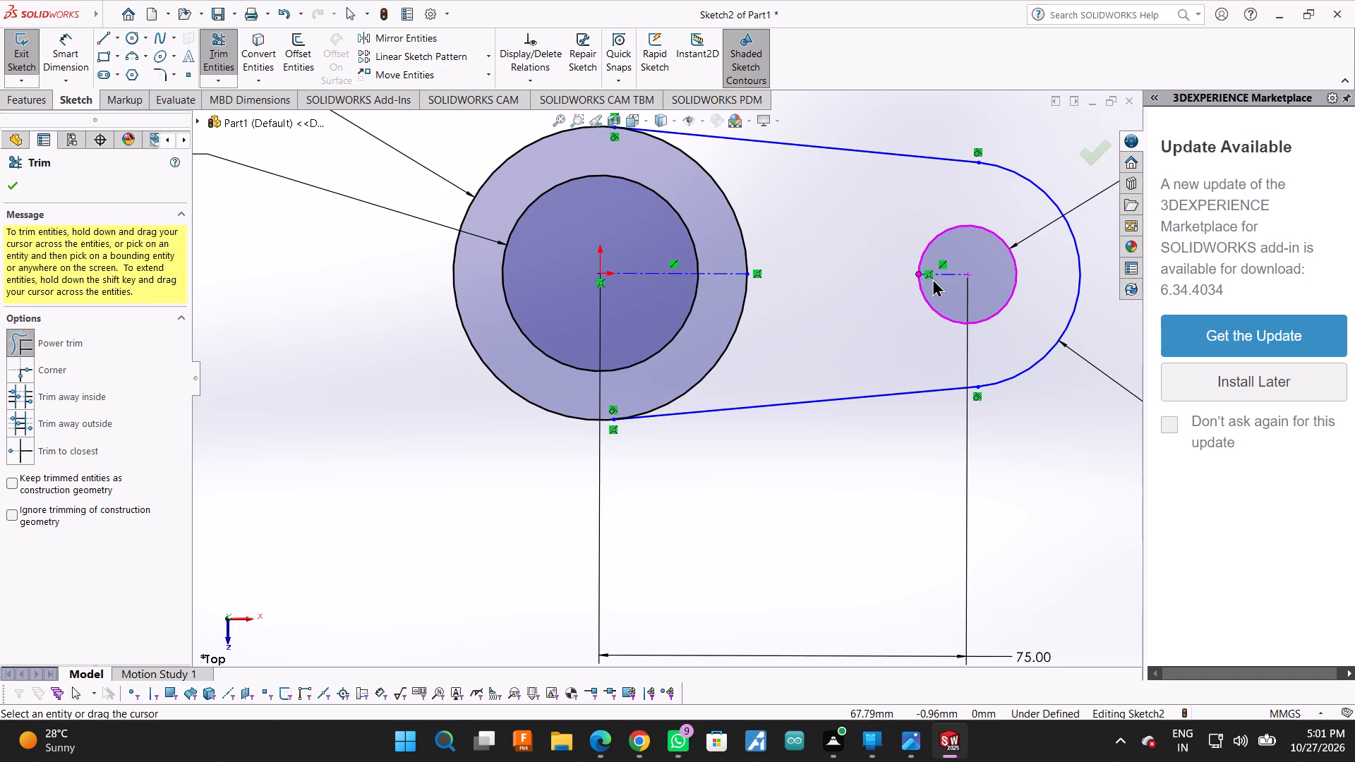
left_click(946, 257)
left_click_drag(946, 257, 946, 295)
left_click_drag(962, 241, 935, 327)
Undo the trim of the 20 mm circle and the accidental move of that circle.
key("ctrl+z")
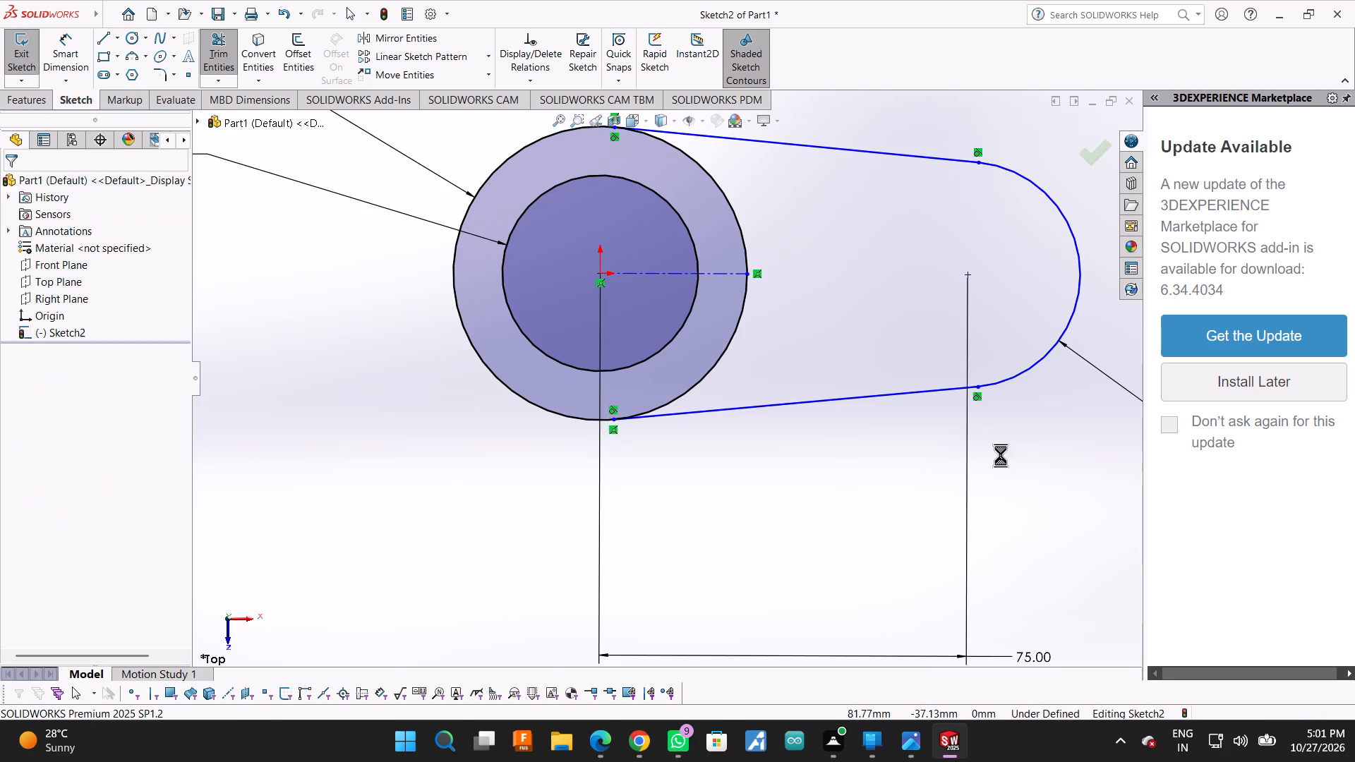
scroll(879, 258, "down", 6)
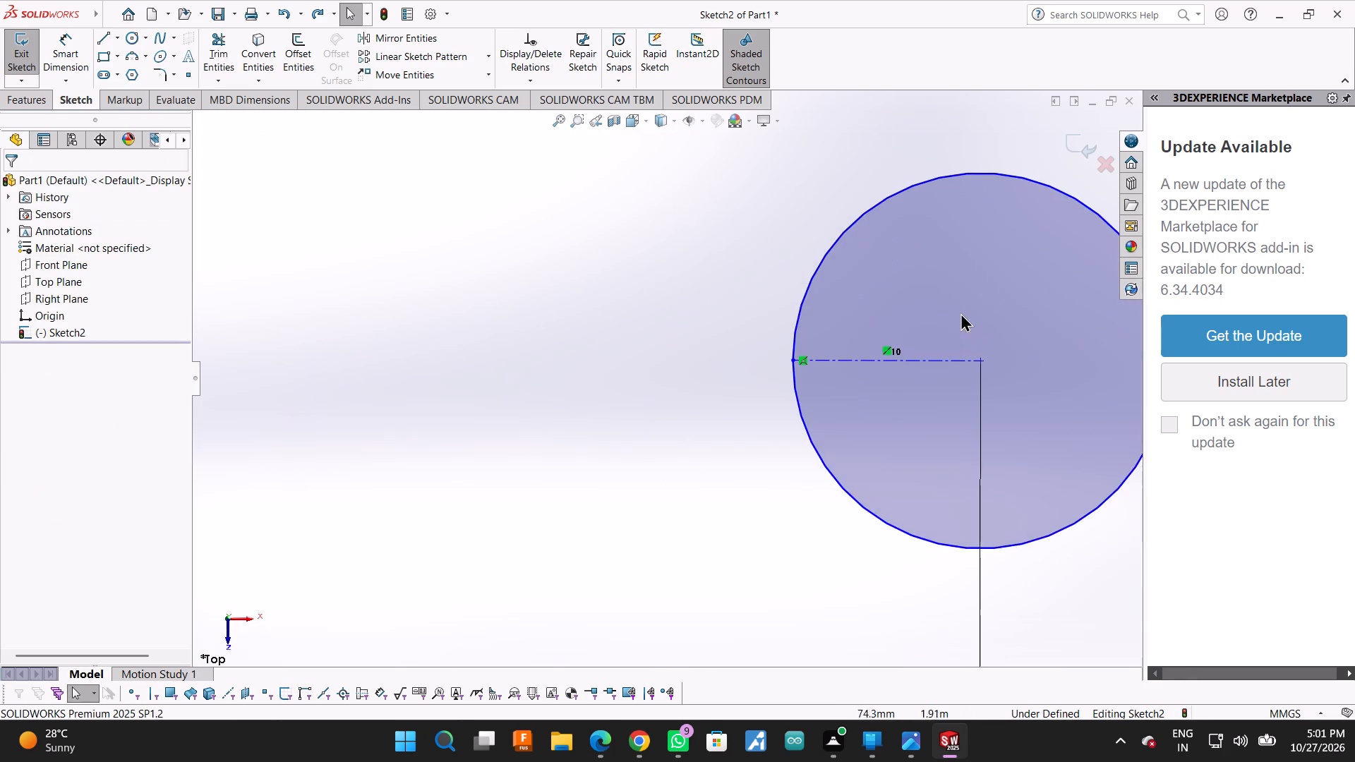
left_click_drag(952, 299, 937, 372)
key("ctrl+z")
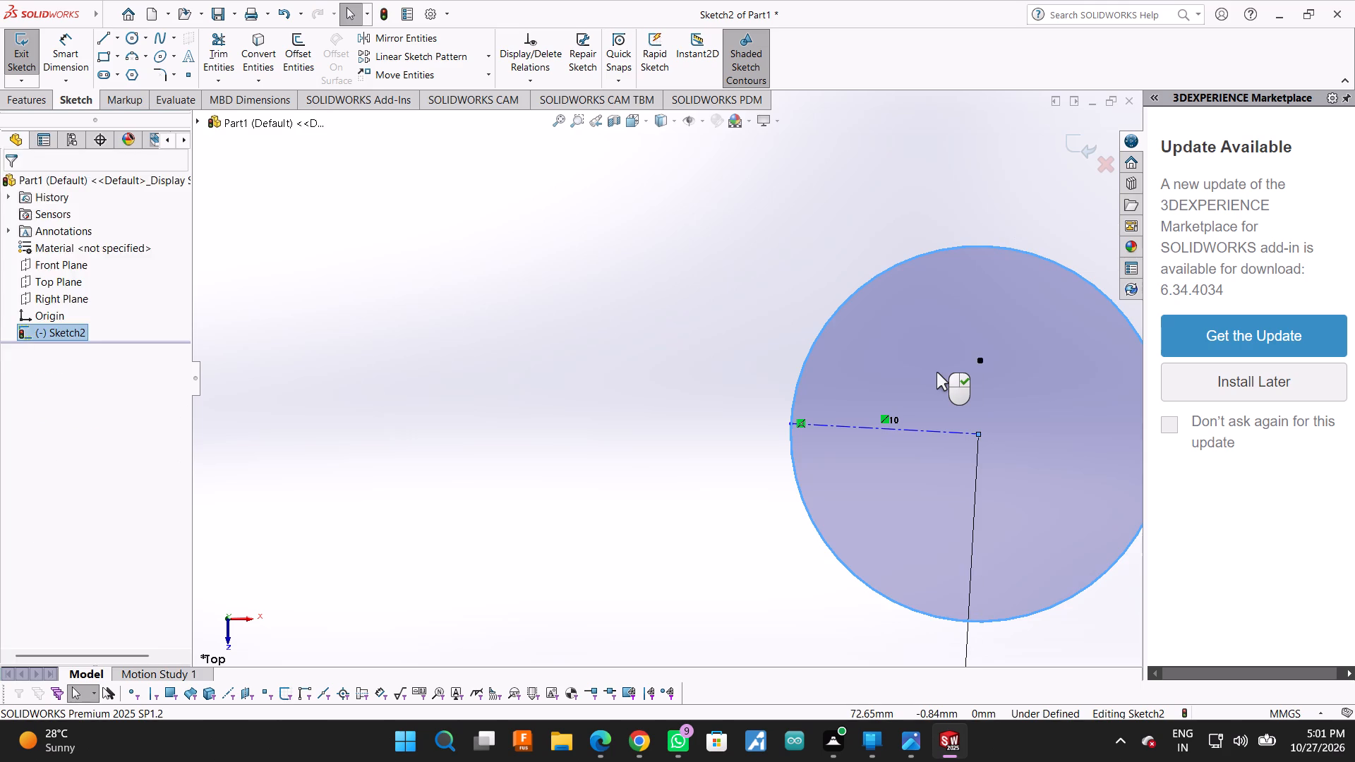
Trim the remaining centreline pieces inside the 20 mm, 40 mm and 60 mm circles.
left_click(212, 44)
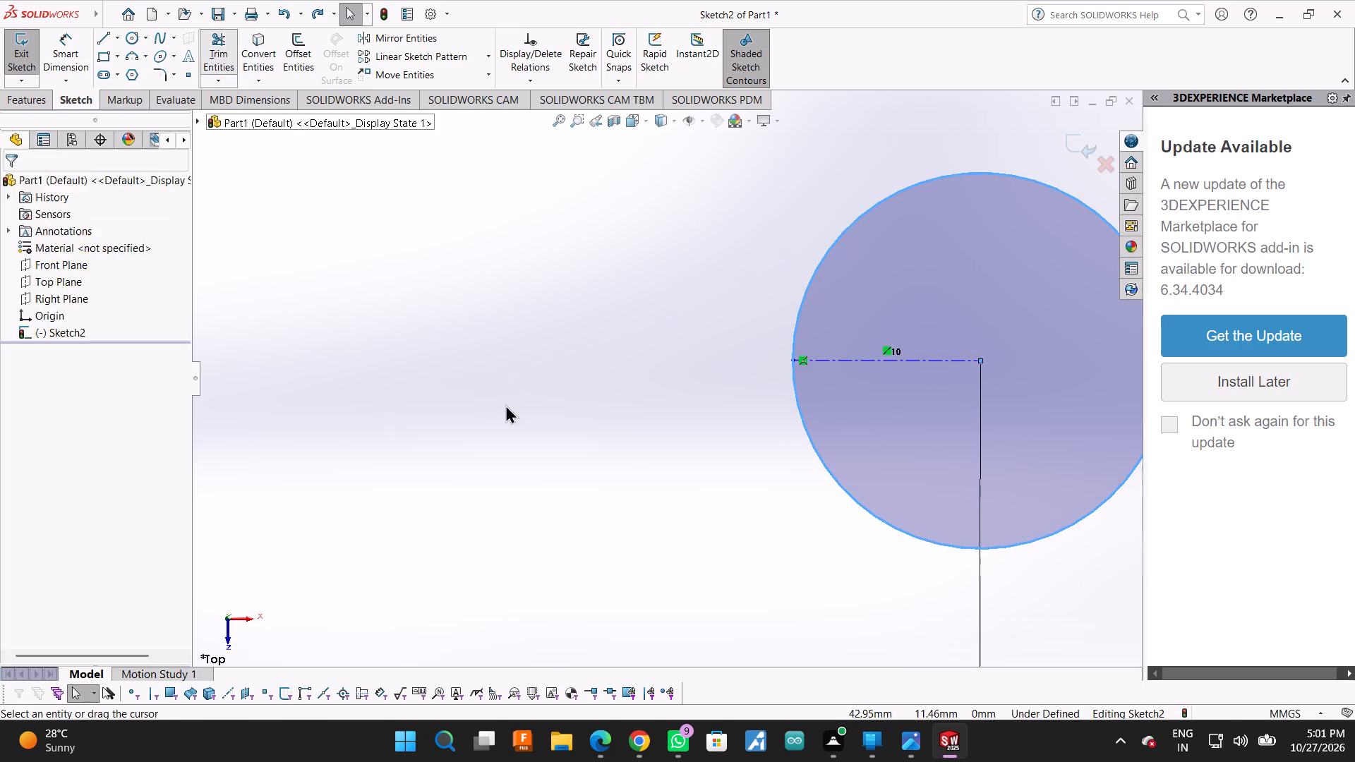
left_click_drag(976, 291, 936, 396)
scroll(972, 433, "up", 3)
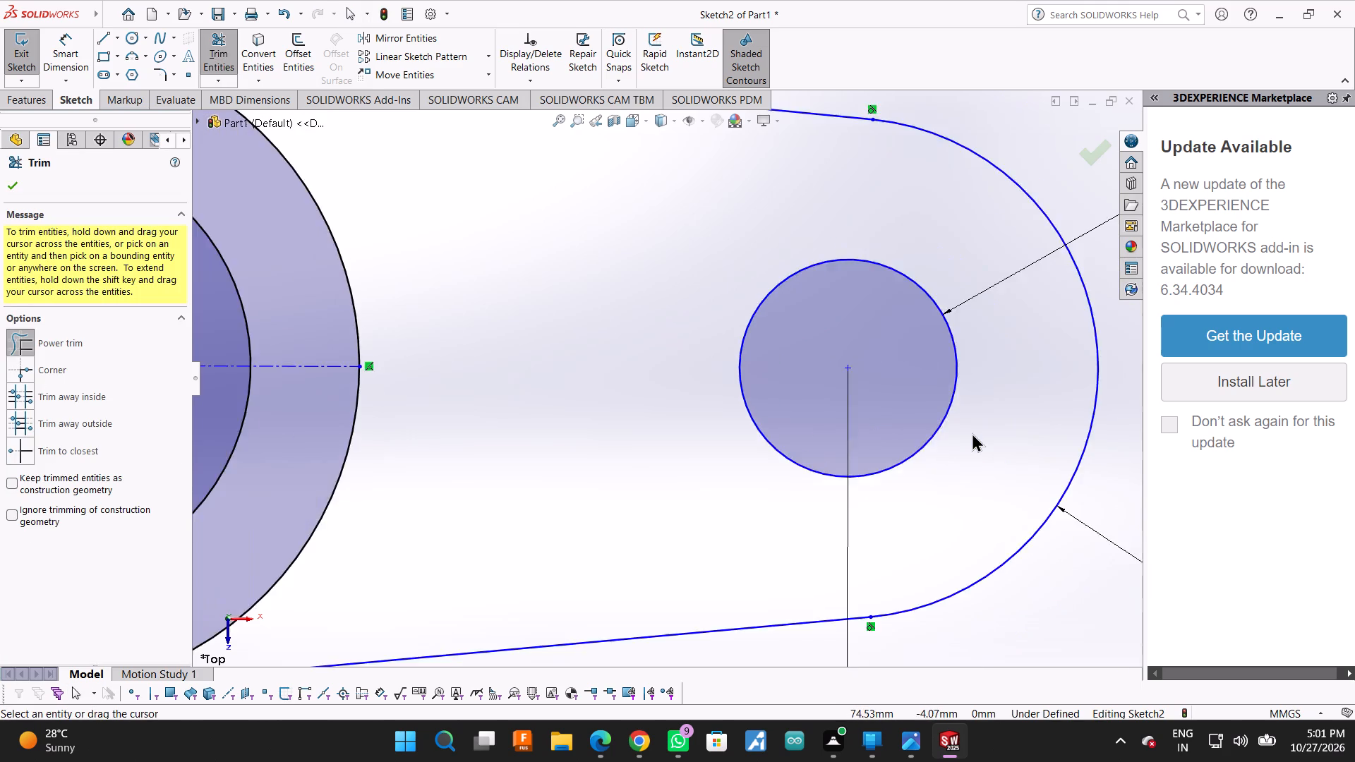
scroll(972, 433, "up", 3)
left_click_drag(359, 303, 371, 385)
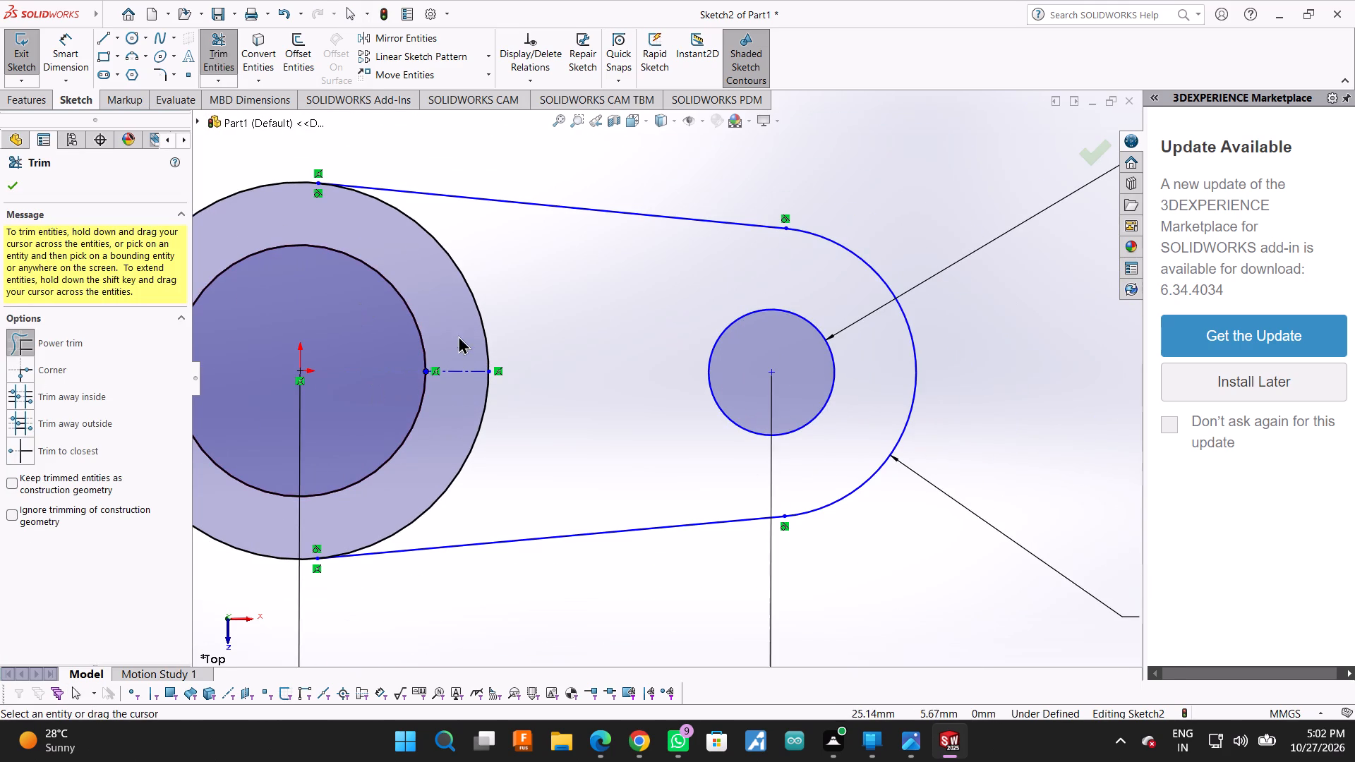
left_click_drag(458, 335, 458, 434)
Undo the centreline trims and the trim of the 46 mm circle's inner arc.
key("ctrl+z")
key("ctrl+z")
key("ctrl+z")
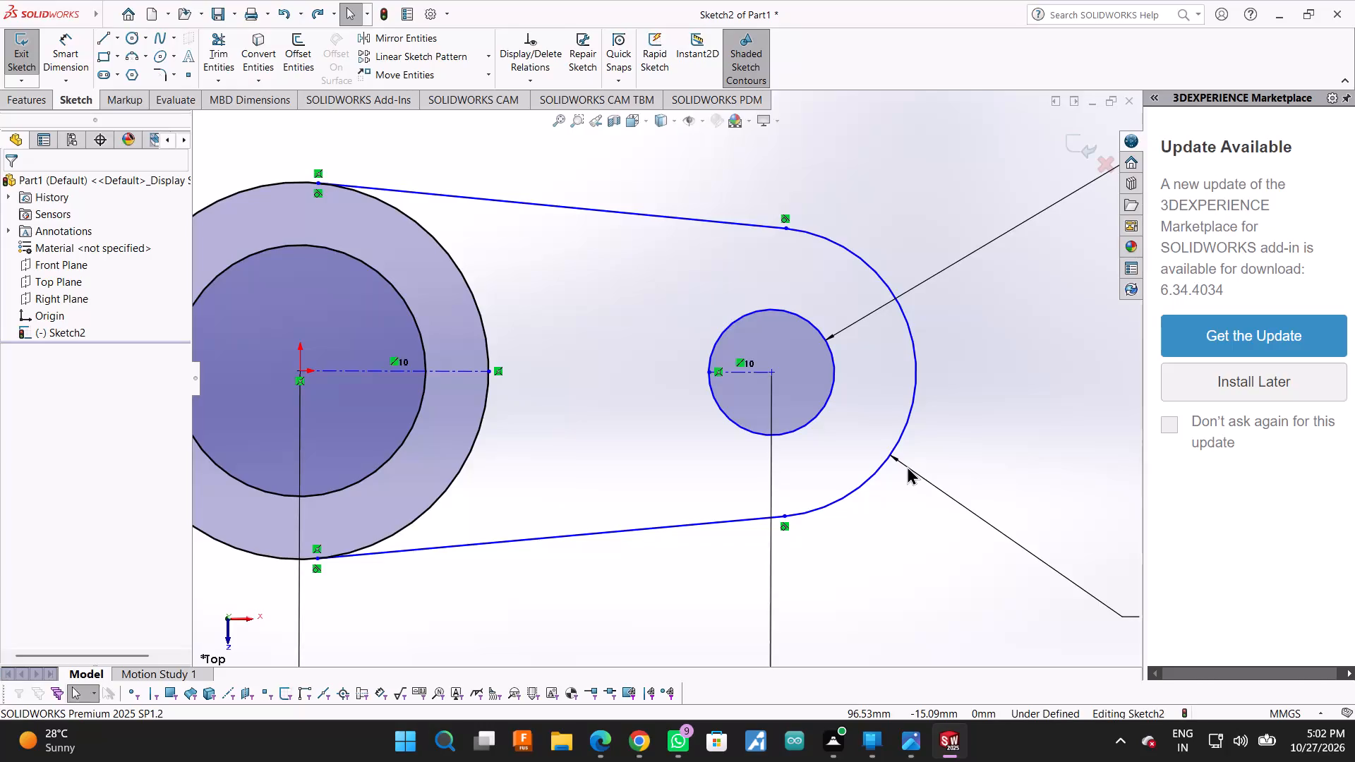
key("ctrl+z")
Trim only the 46 mm circle's inner arc between the two tangent lines, keeping the full centreline.
left_click(212, 38)
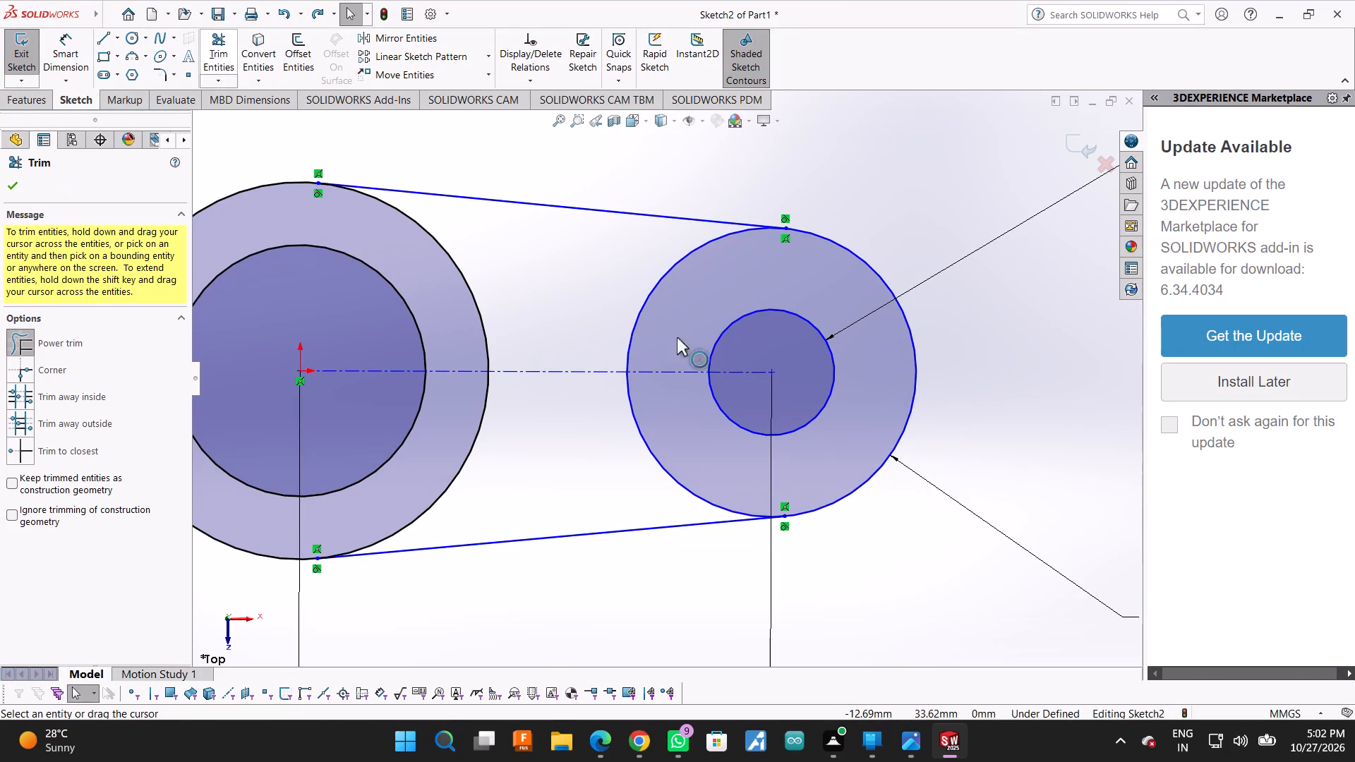
left_click_drag(647, 230, 692, 272)
left_click_drag(658, 405, 637, 426)
scroll(637, 426, "up", 4)
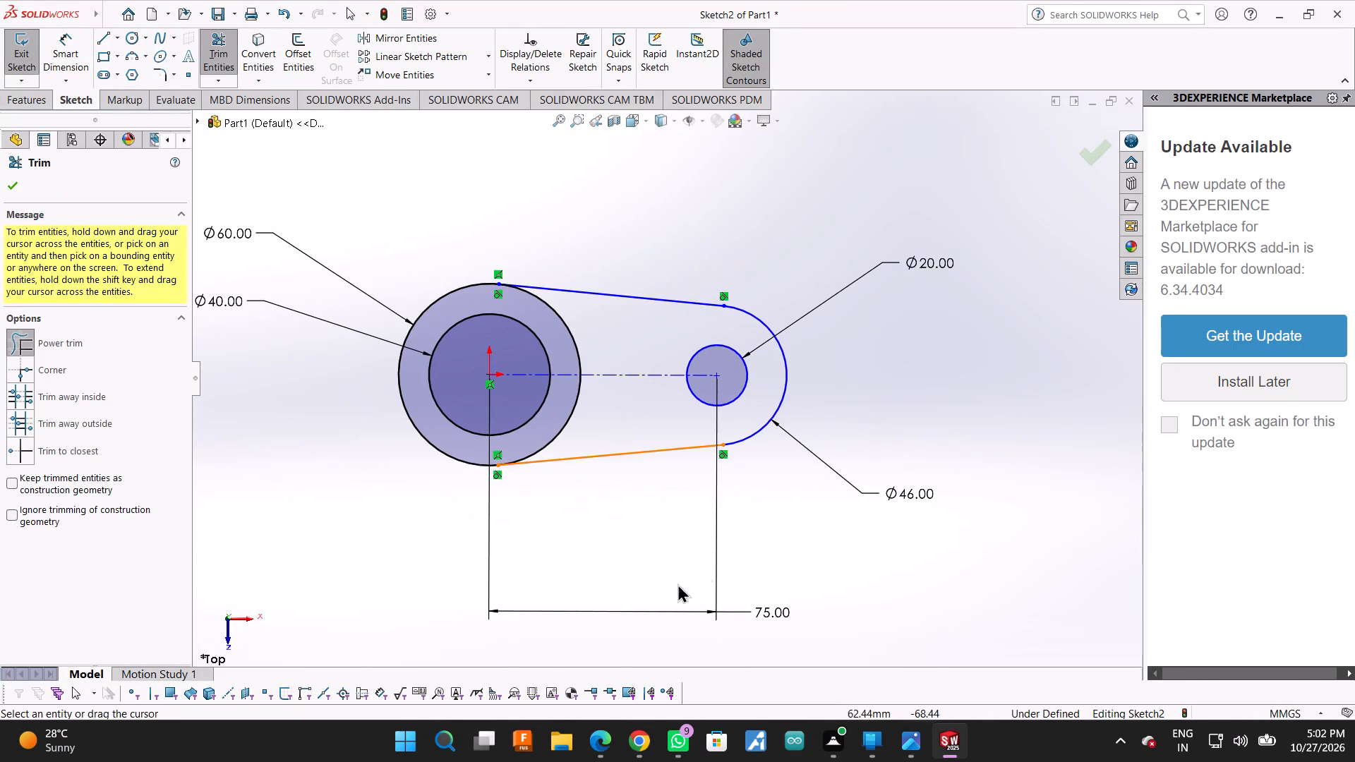
left_click(4, 184)
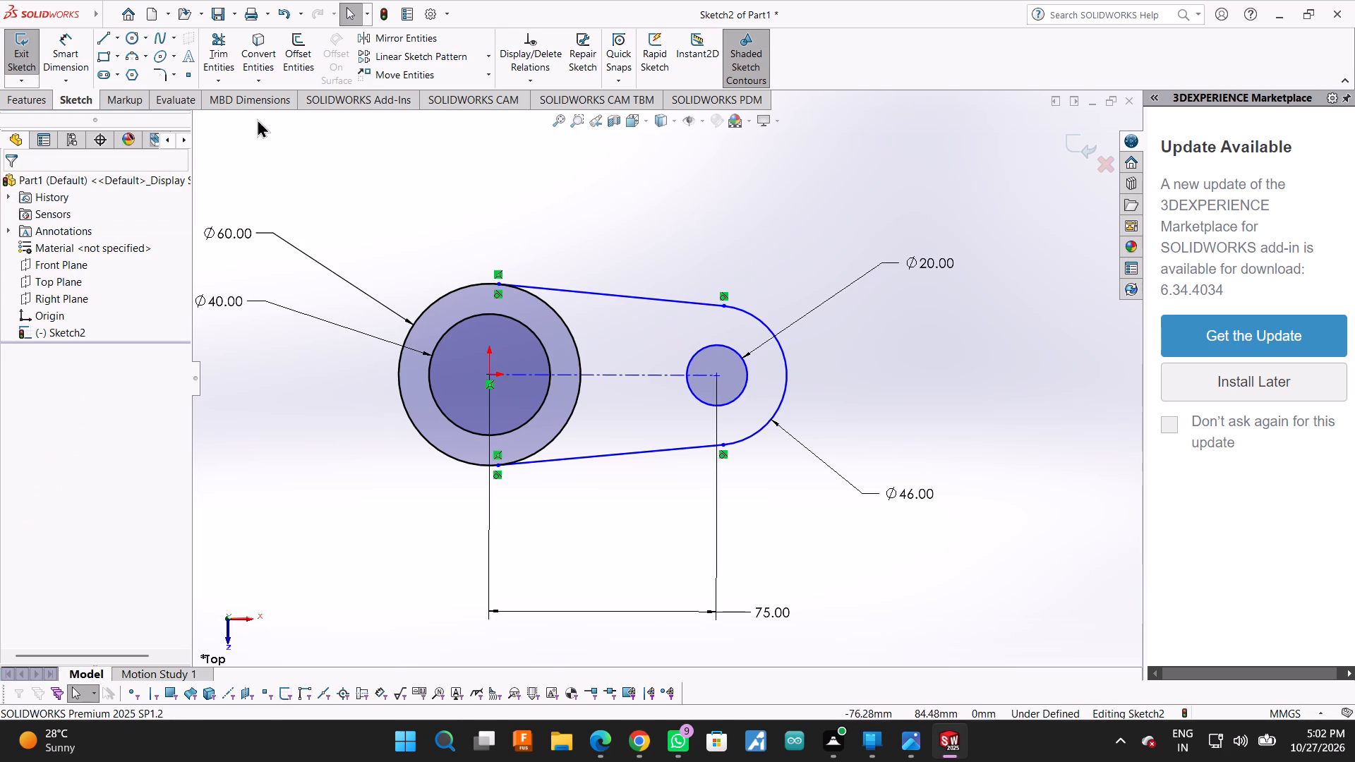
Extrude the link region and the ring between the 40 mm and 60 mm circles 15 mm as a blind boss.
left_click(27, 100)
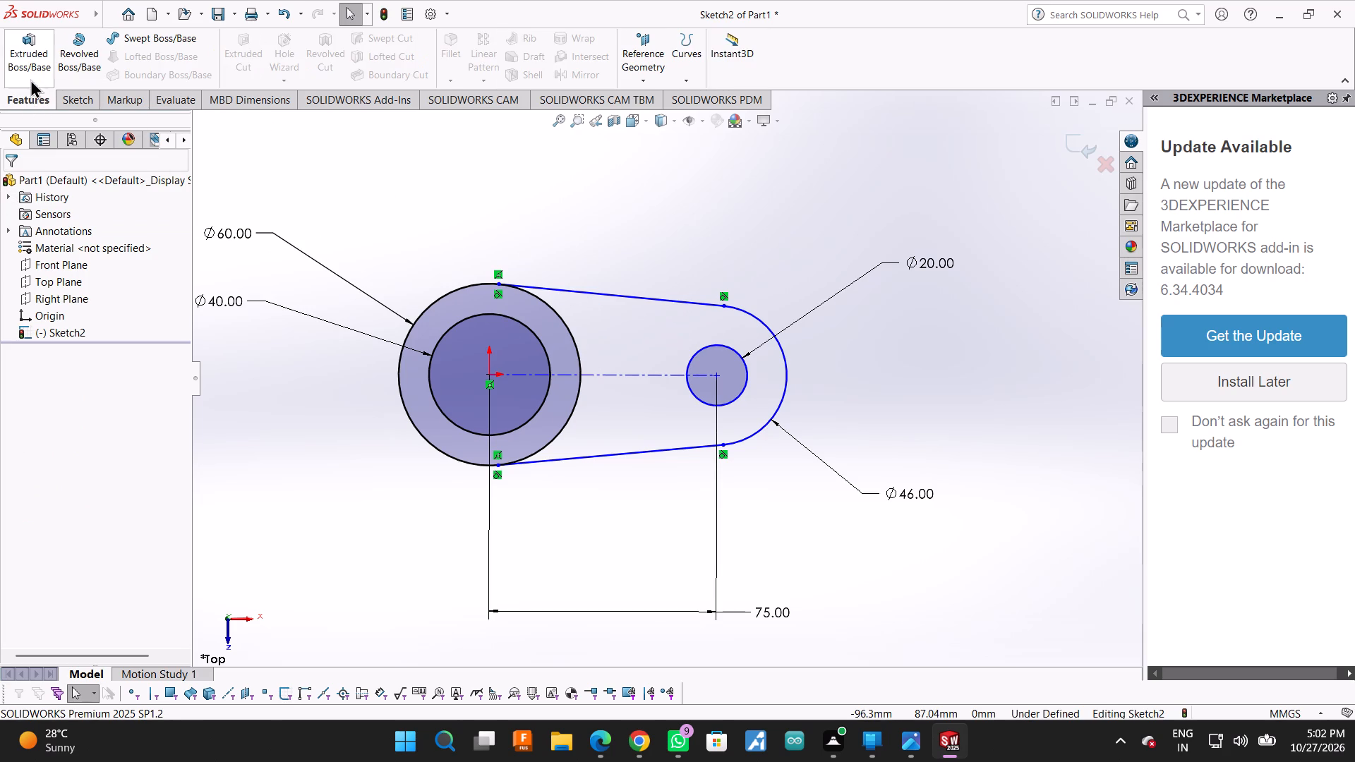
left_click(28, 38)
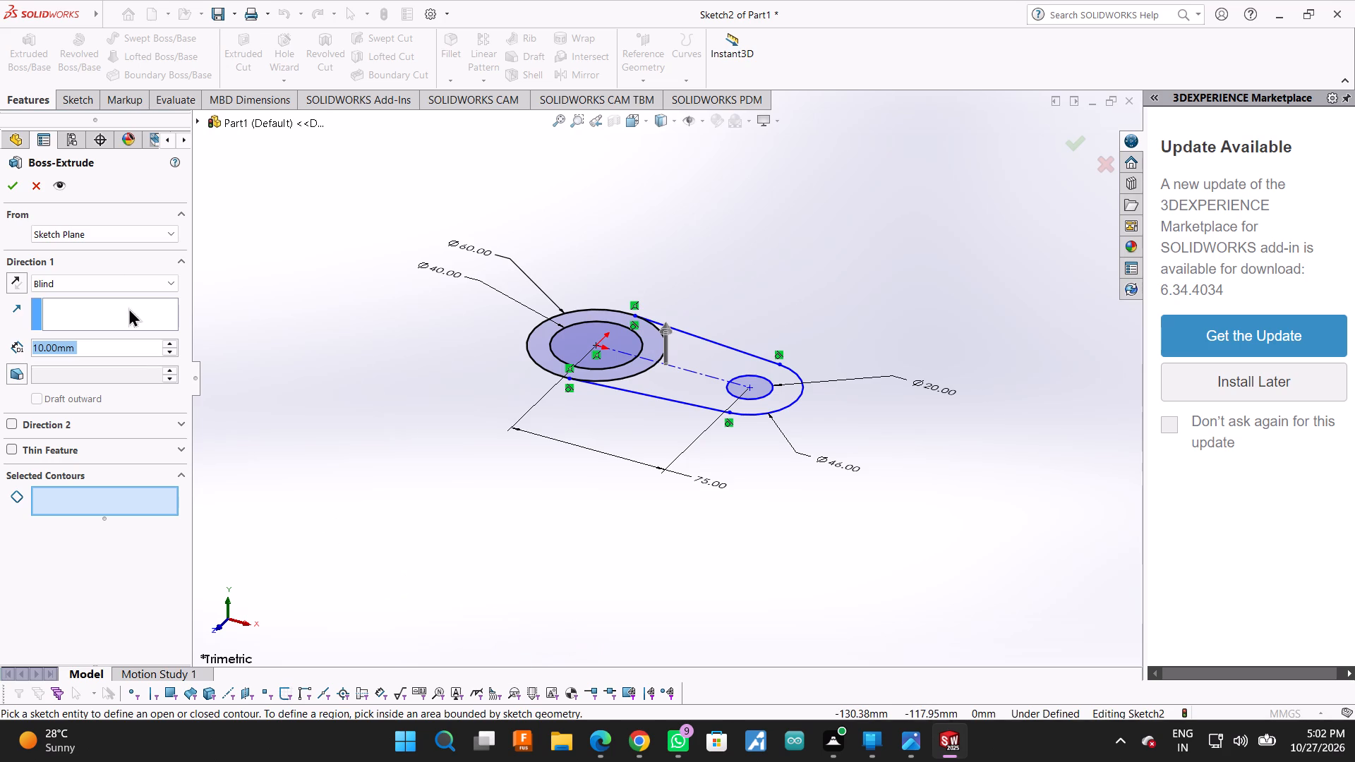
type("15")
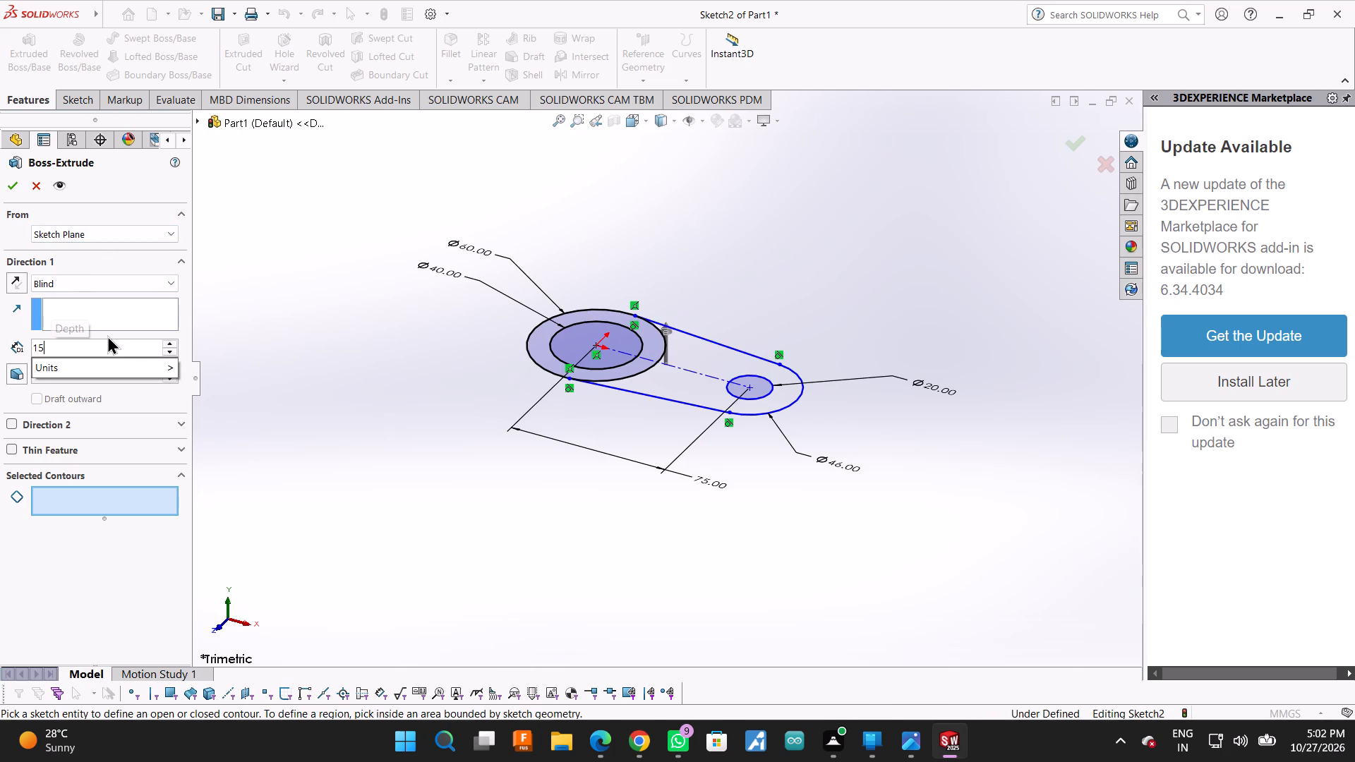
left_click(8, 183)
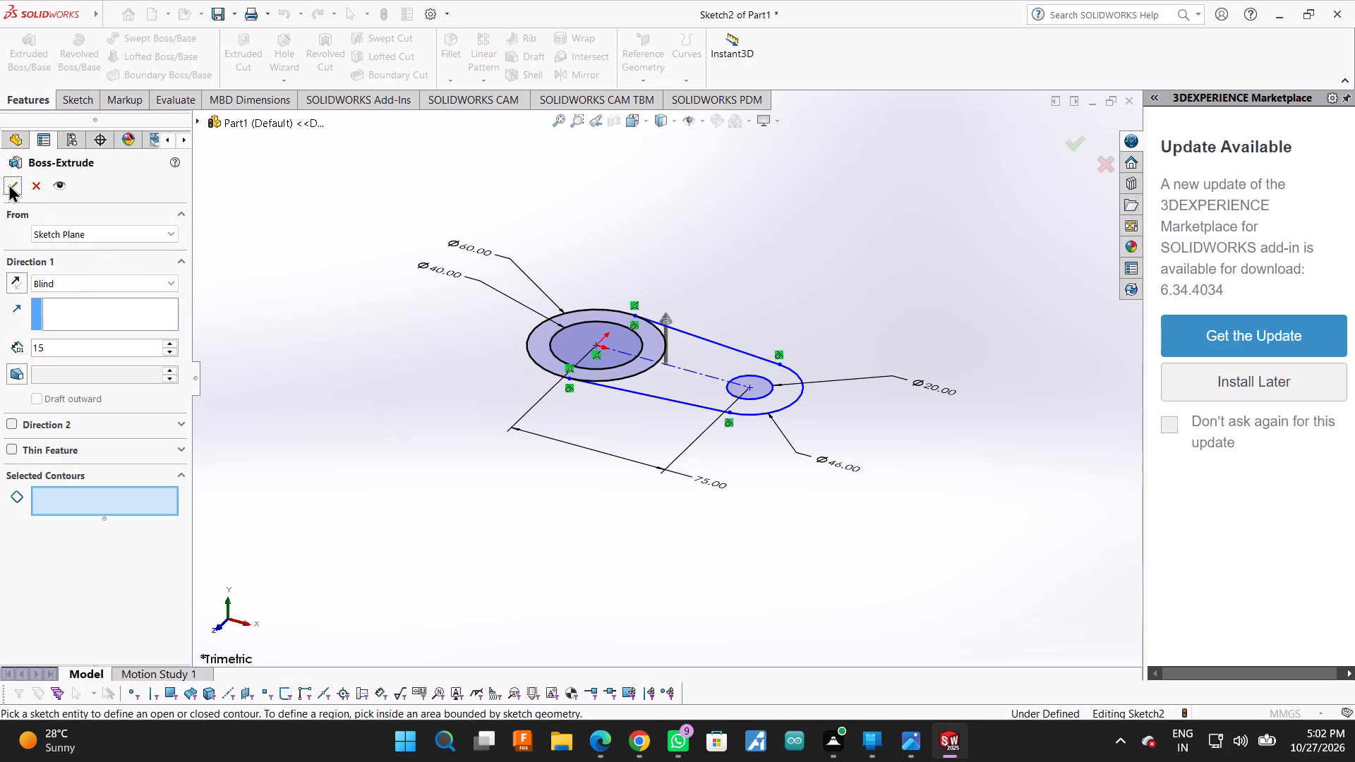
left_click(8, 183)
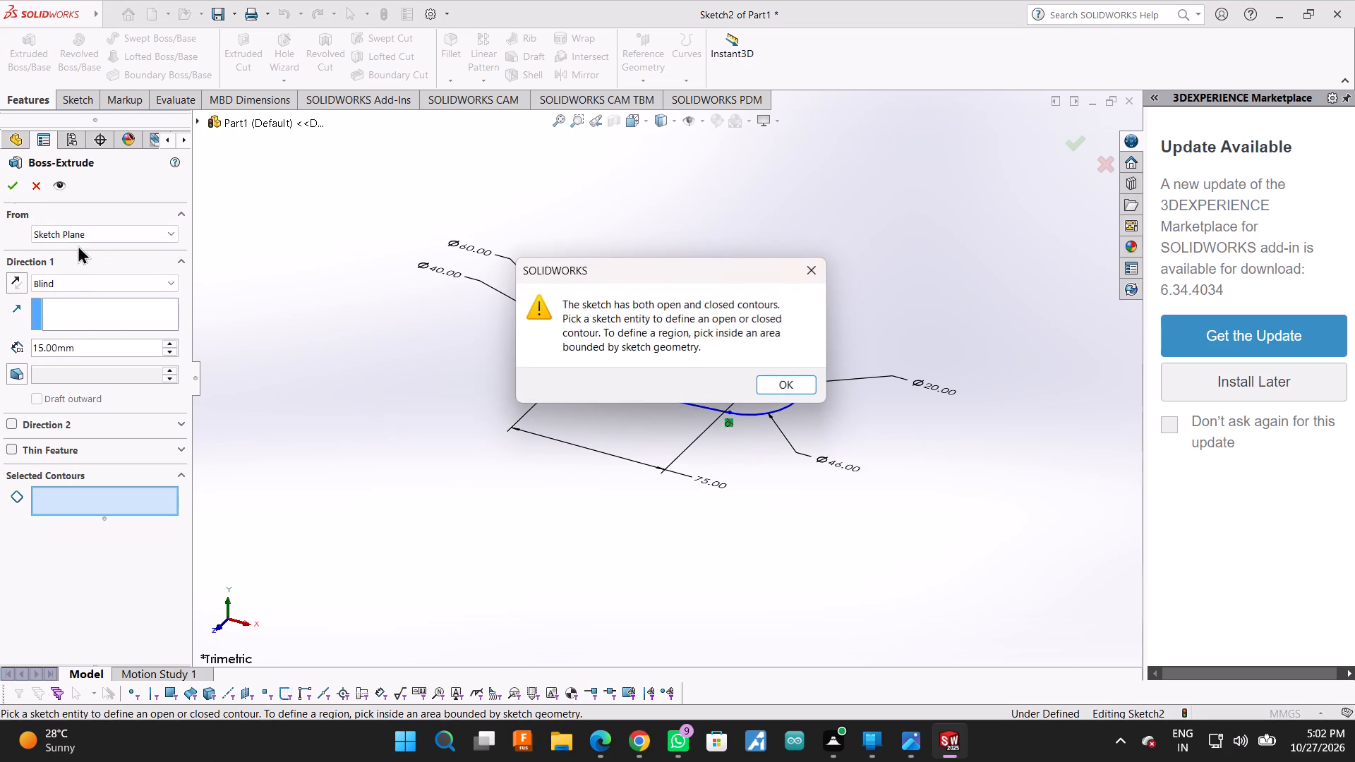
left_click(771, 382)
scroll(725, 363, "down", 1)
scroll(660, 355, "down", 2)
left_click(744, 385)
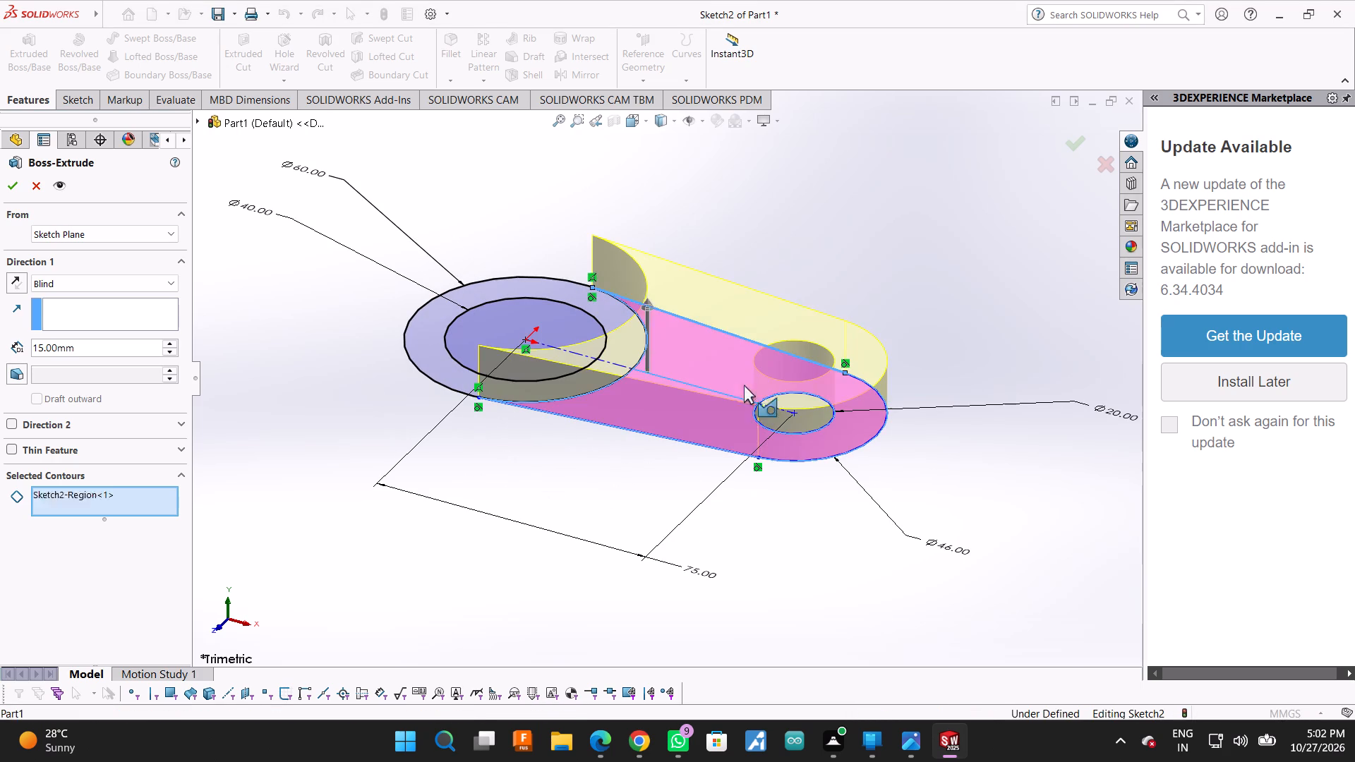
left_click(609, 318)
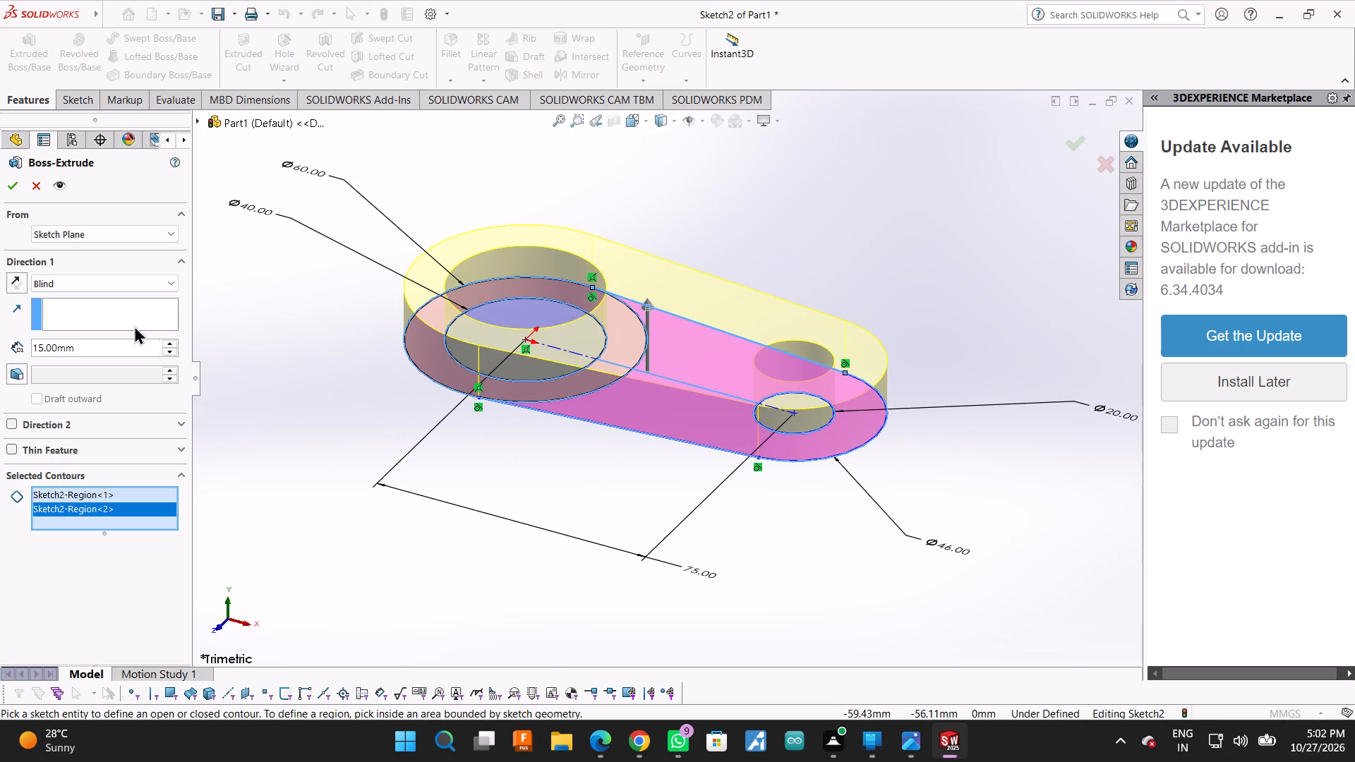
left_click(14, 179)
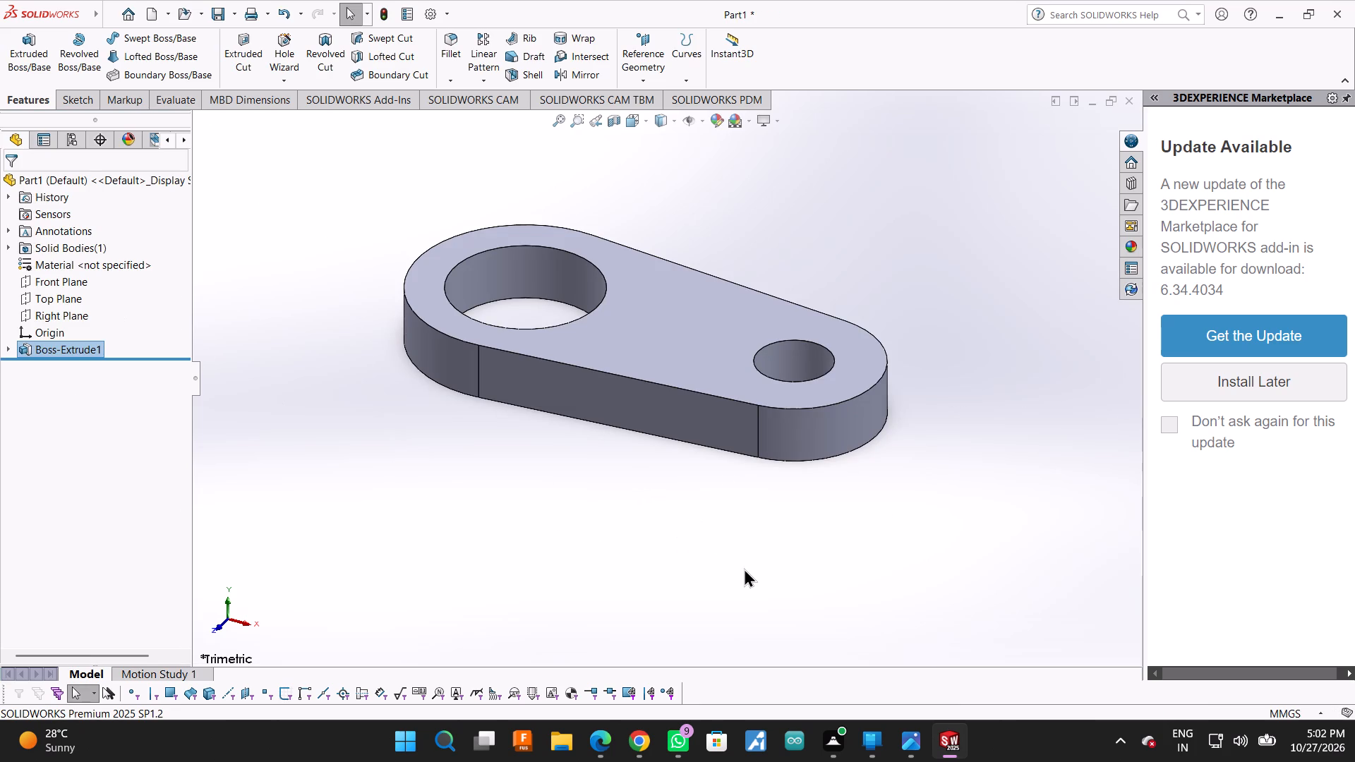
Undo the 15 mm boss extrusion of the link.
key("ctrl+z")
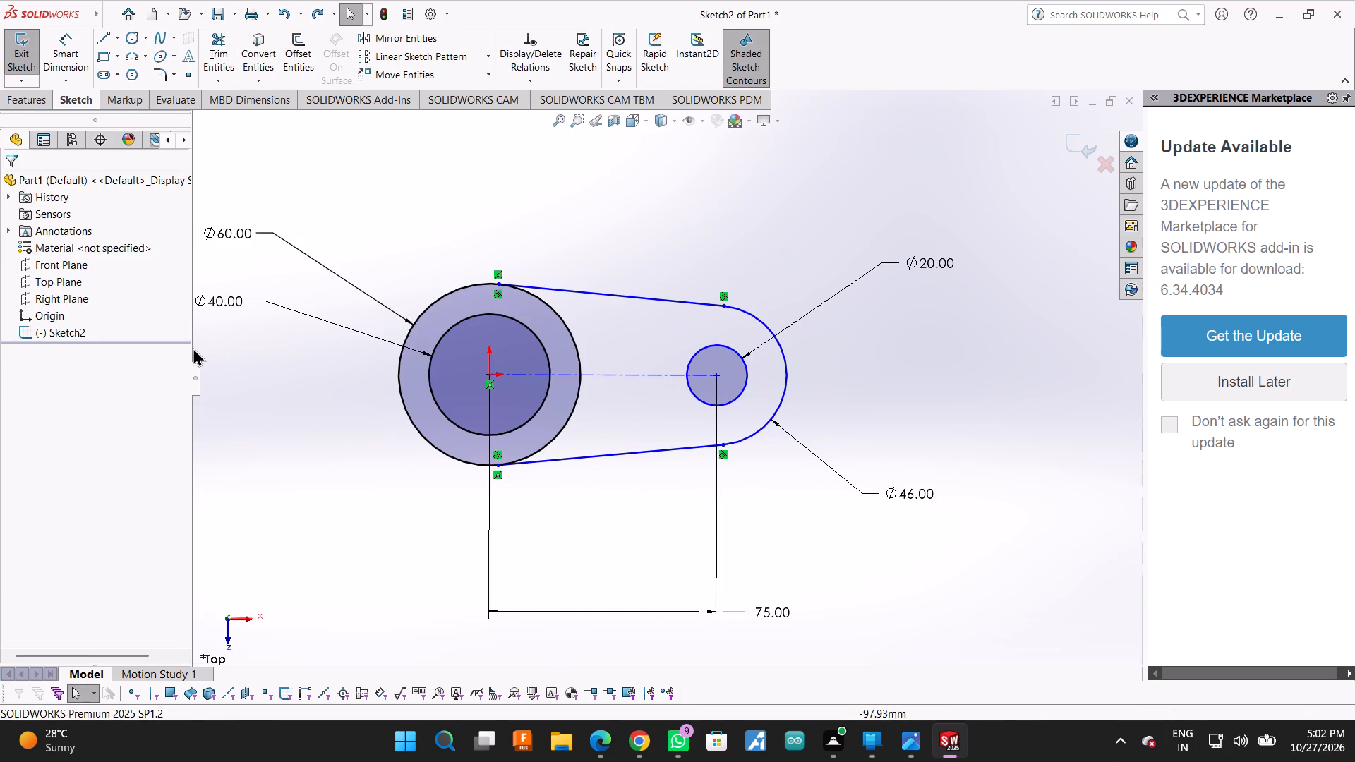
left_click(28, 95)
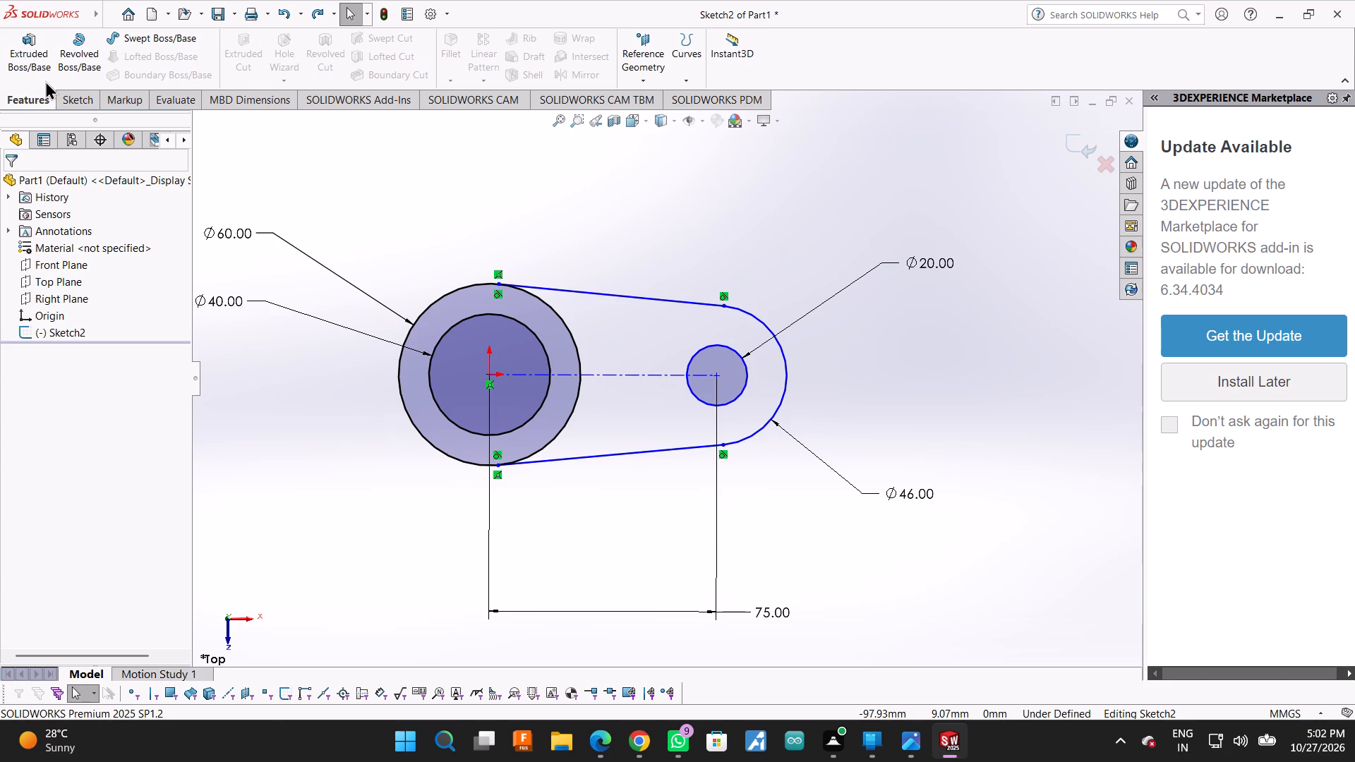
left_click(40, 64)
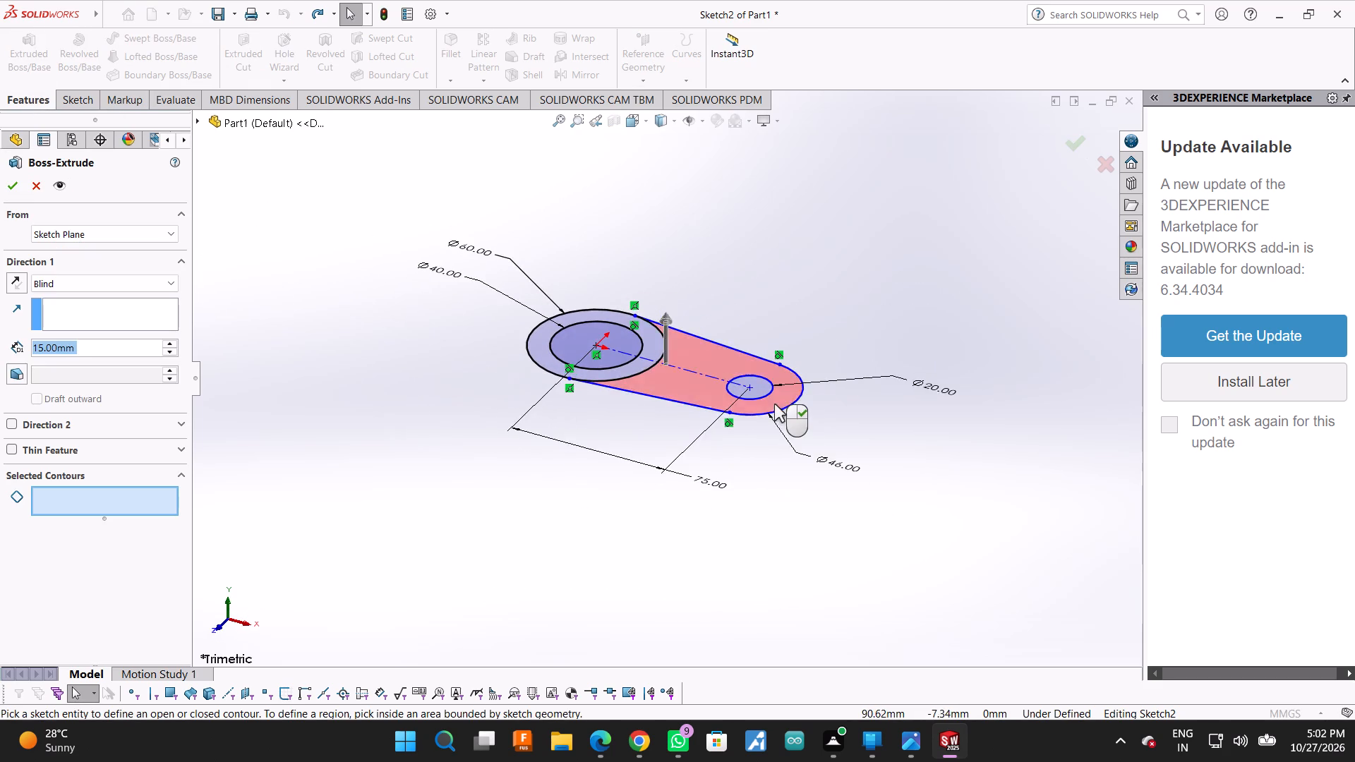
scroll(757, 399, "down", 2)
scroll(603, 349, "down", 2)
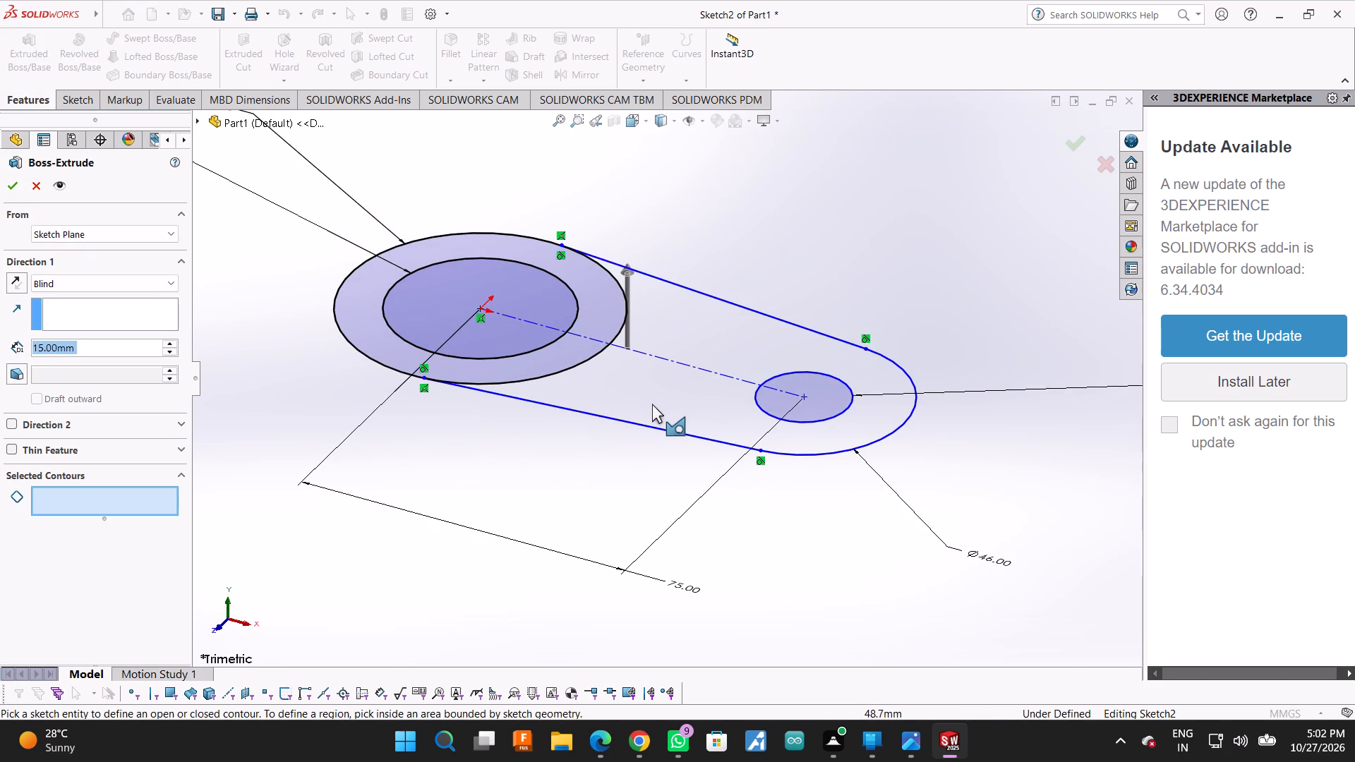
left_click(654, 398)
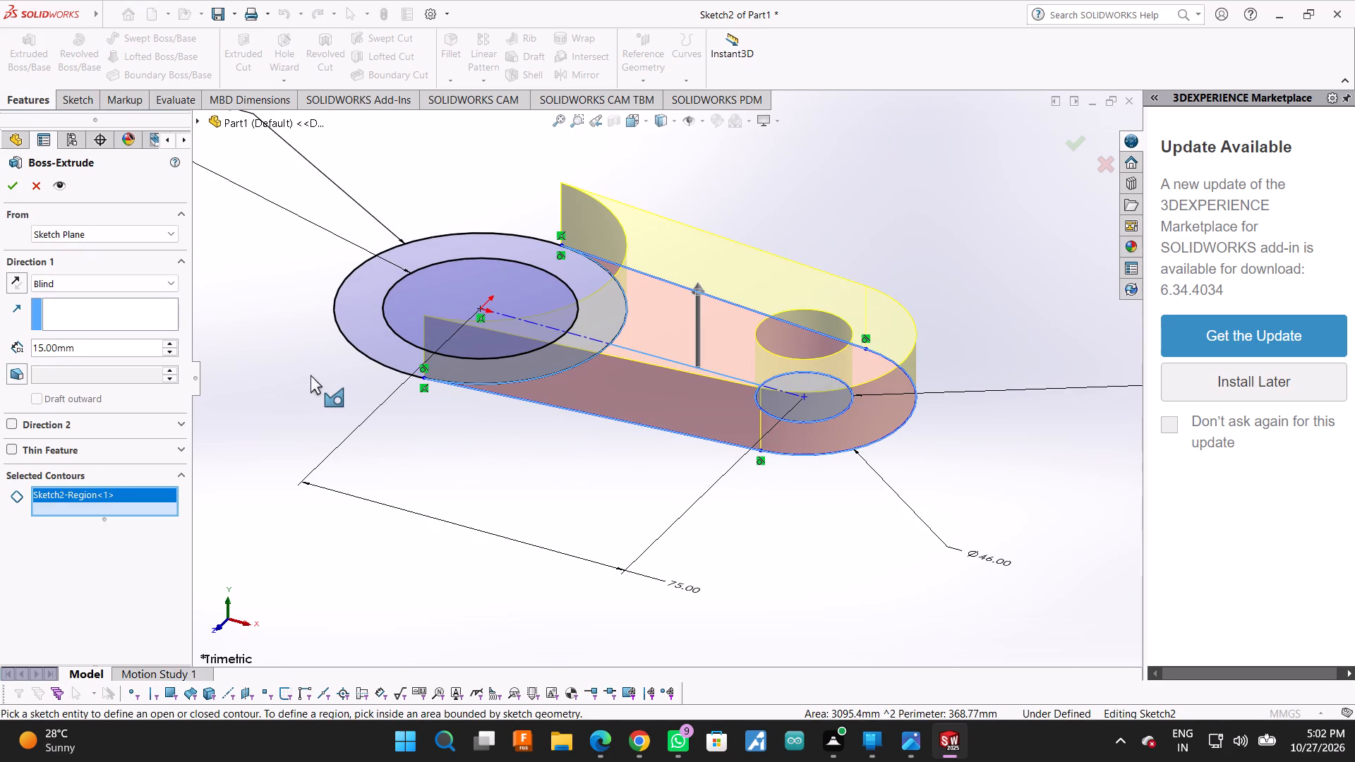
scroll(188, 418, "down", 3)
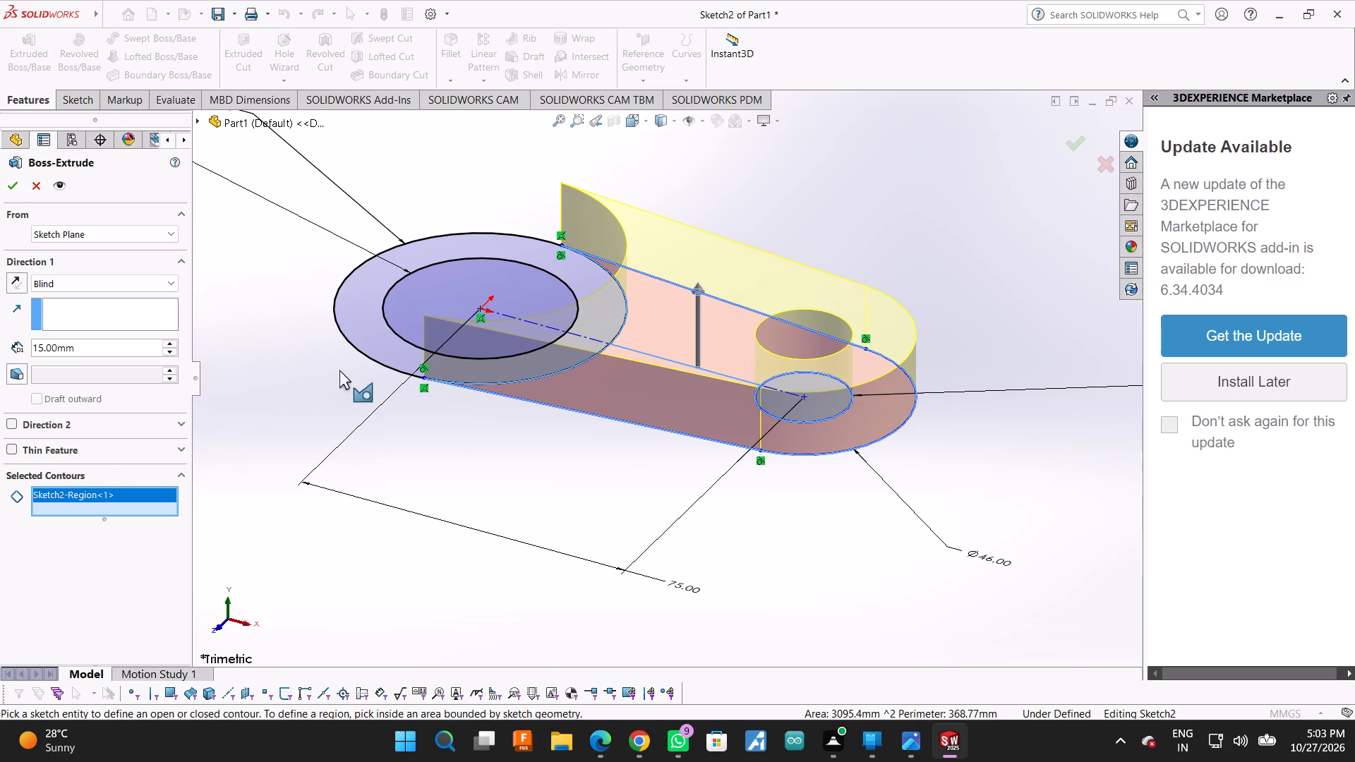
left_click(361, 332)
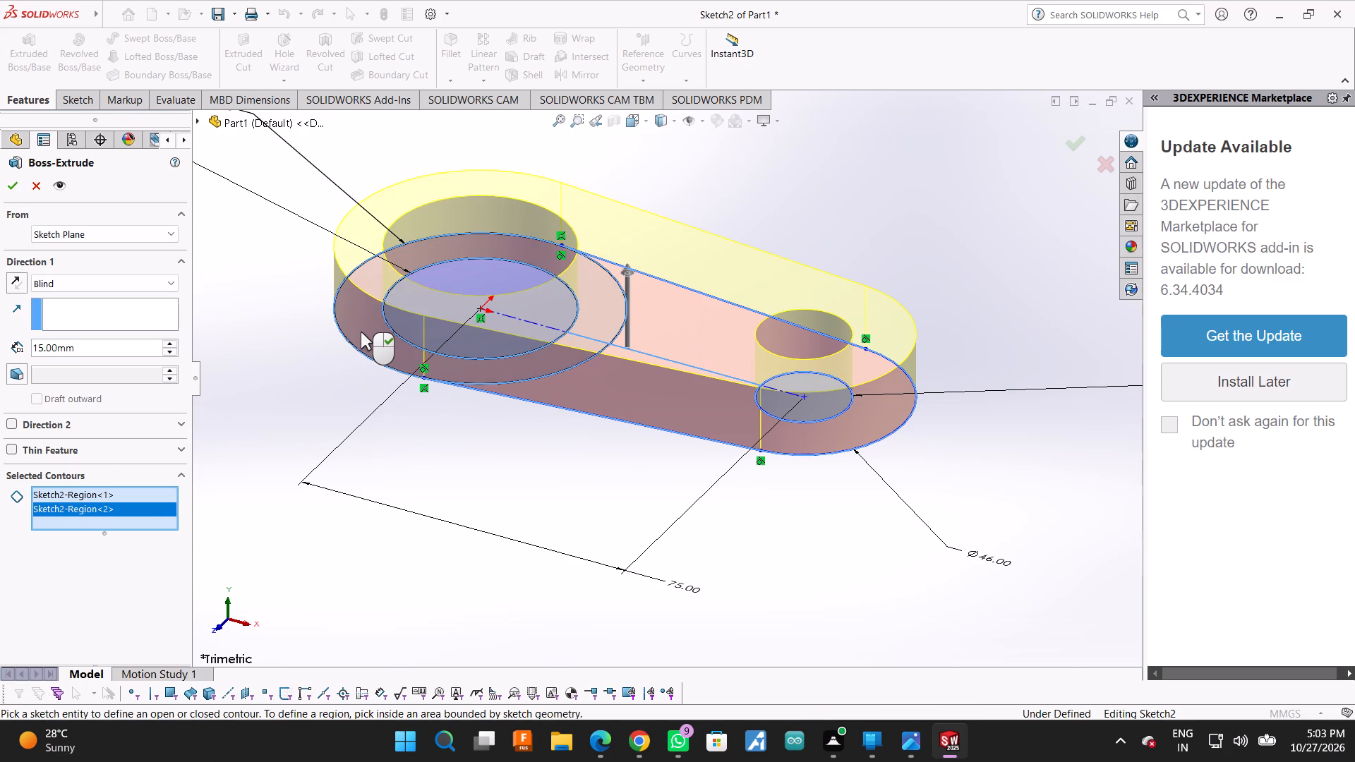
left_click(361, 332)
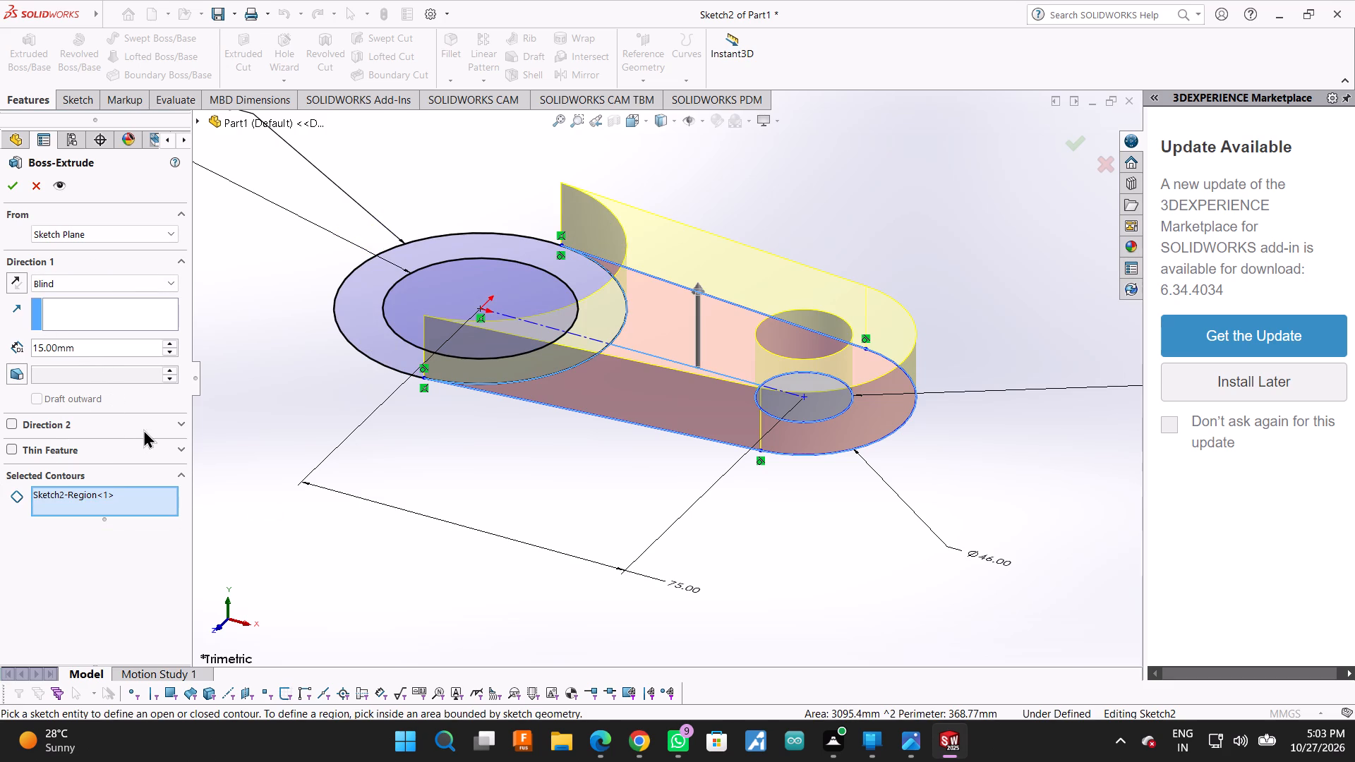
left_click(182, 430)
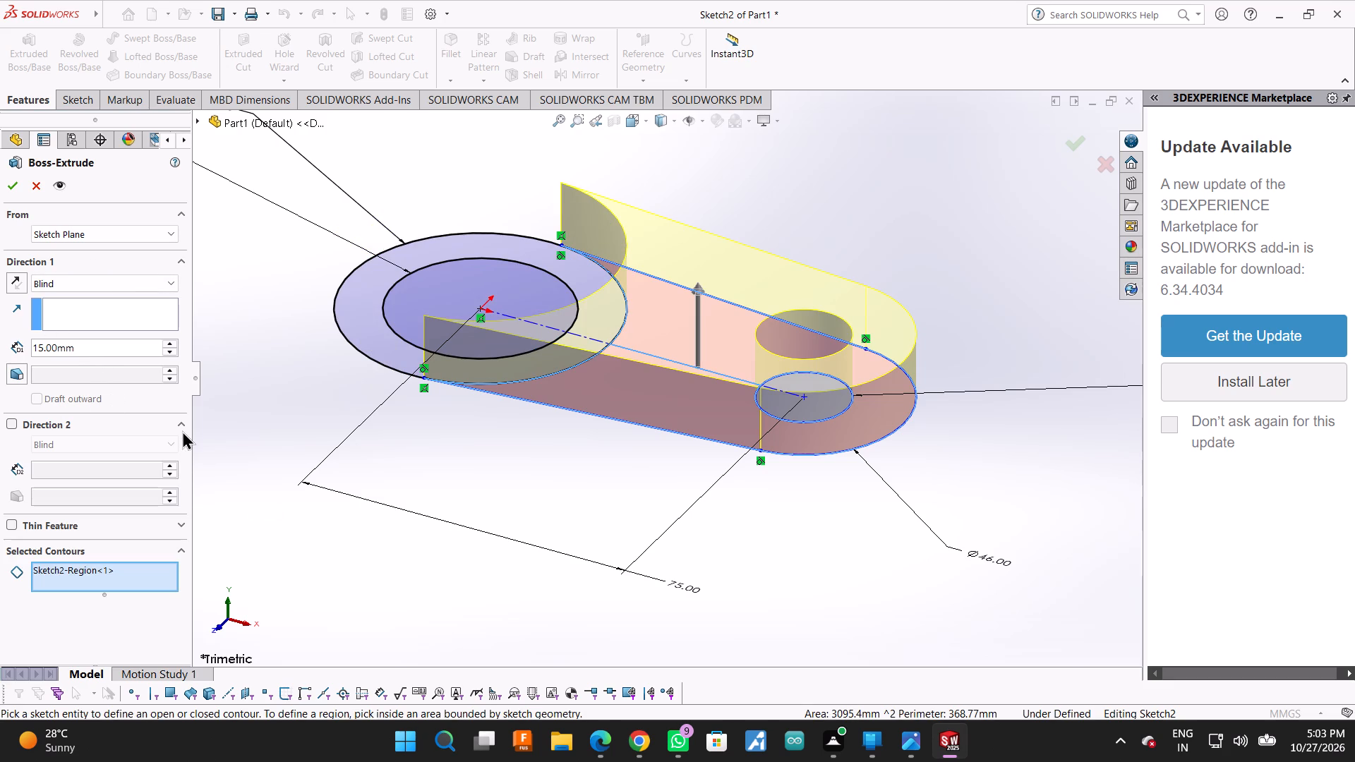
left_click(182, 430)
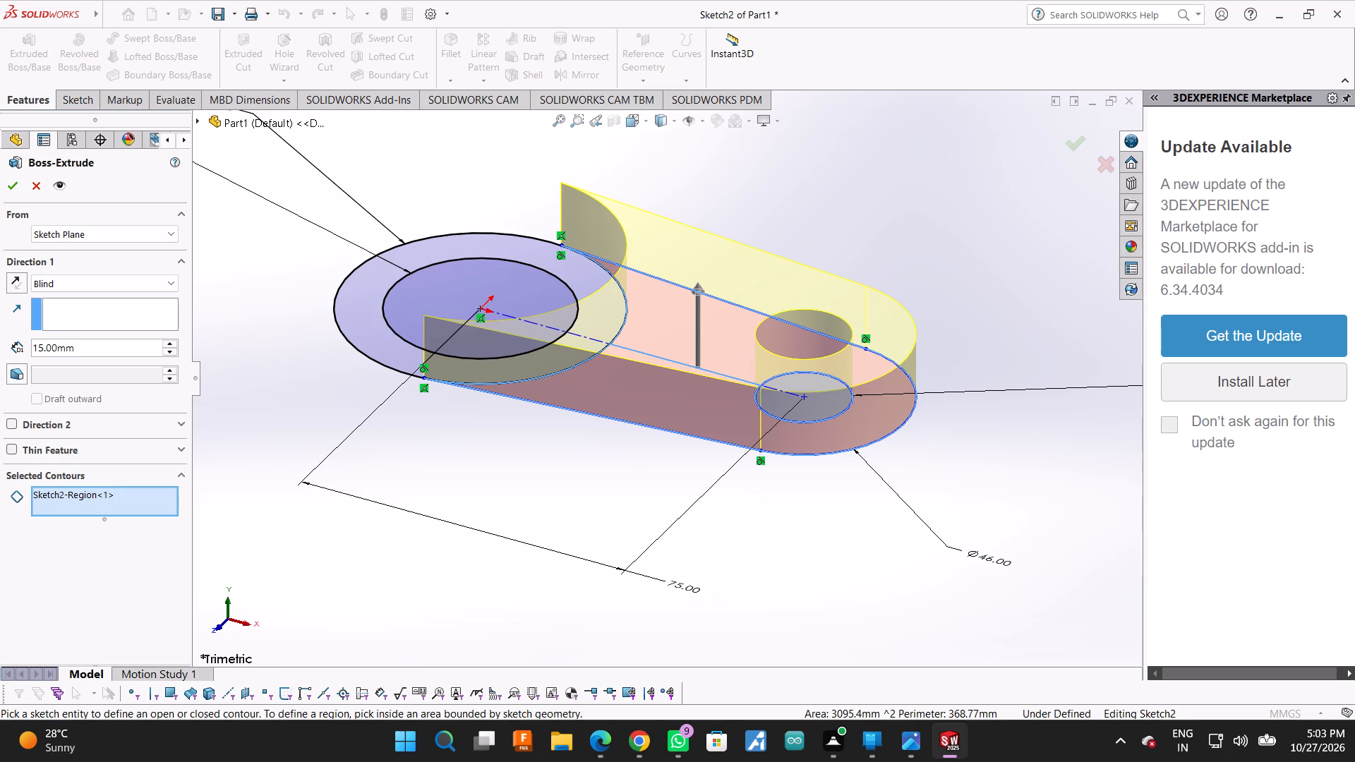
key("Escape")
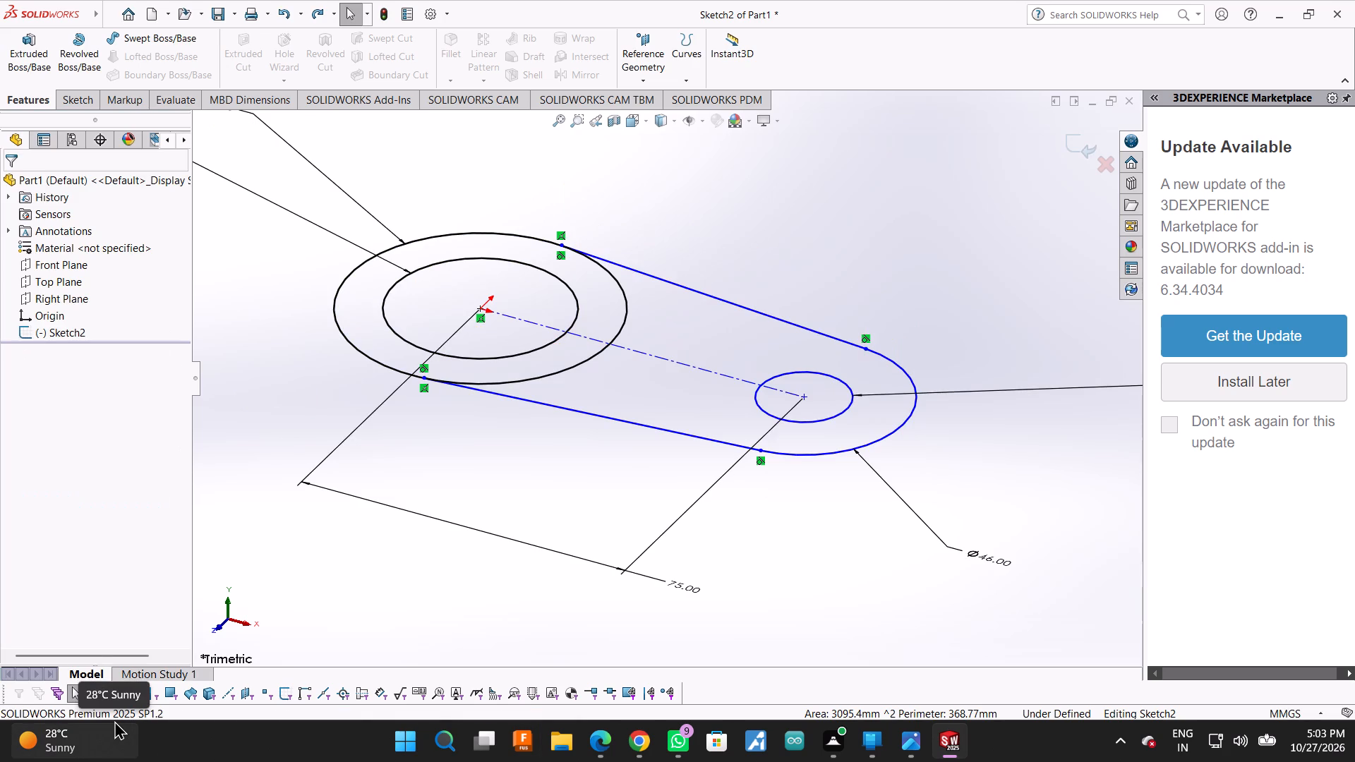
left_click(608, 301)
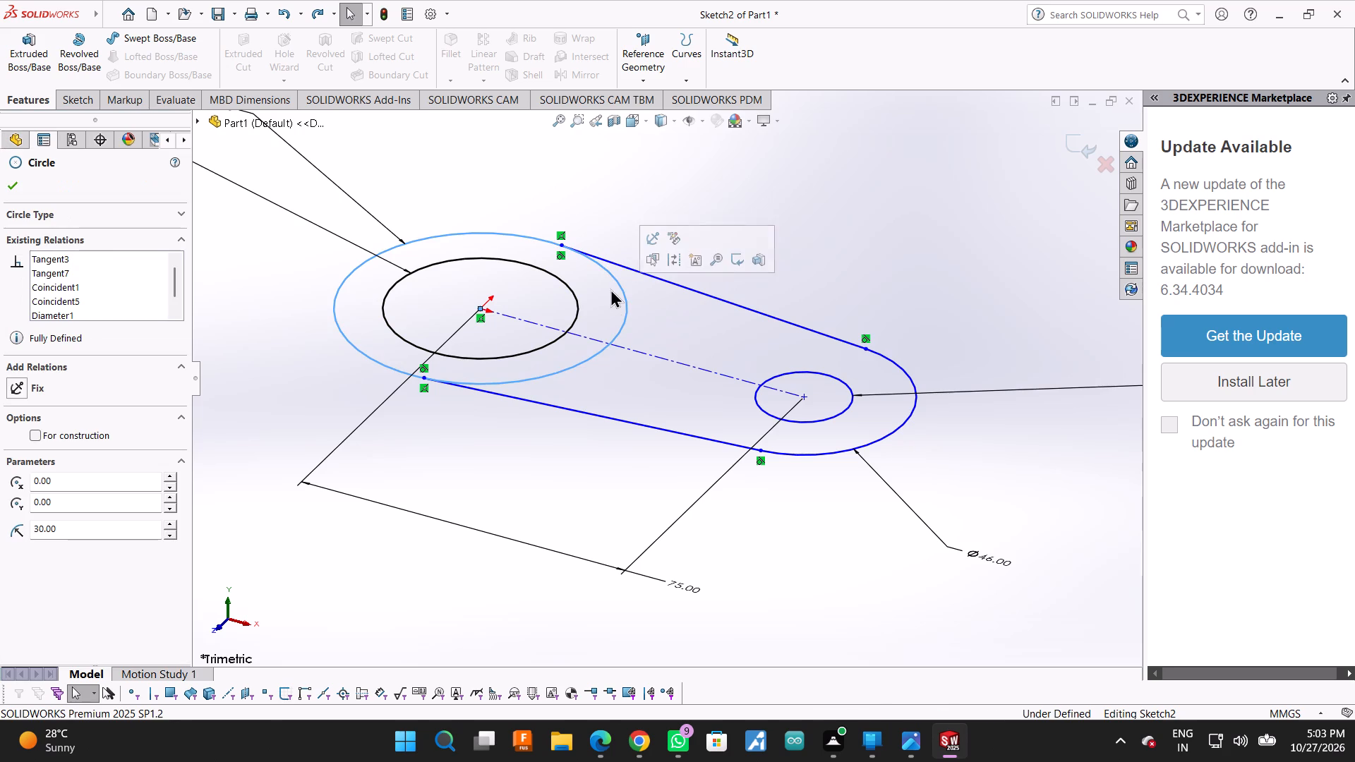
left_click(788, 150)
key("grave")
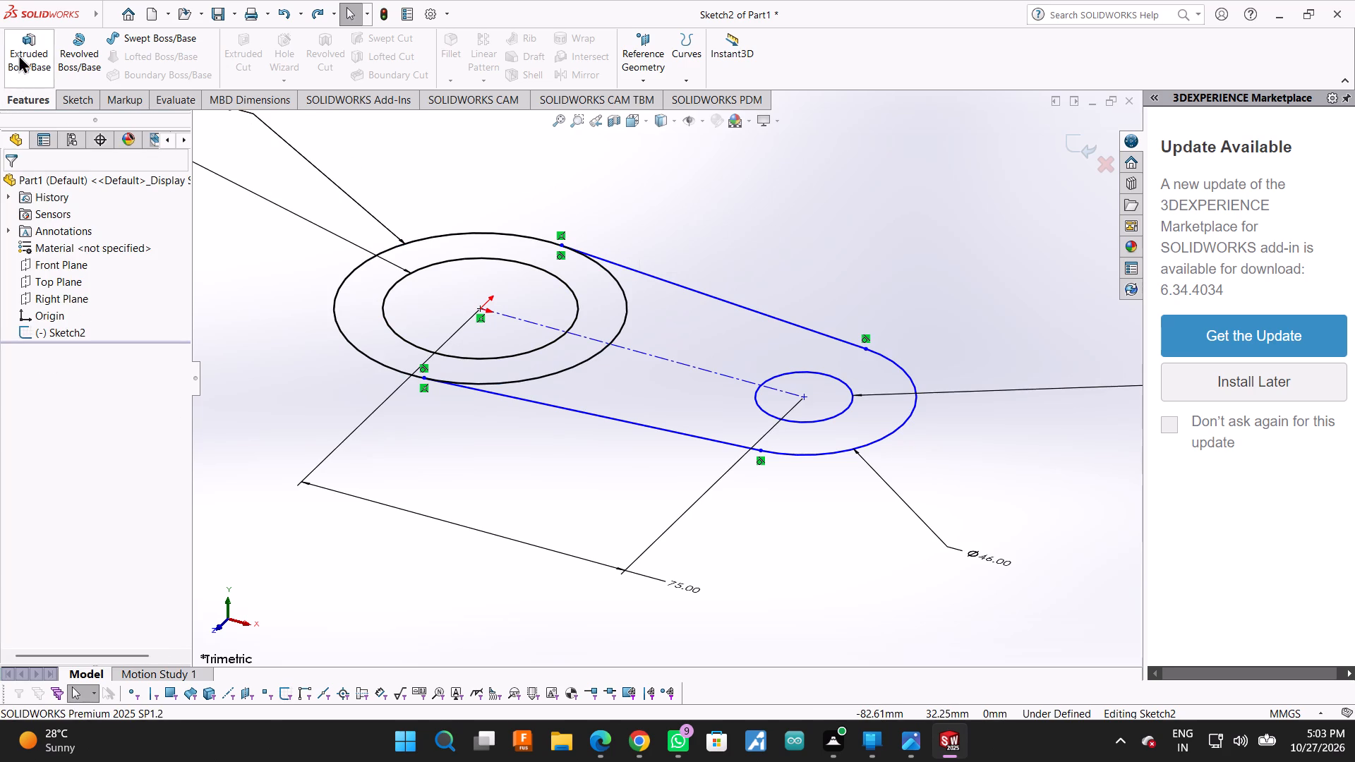
Extrude only the ring between the 40 mm and 60 mm circles 60 mm as a blind boss.
left_click(18, 54)
left_click(597, 312)
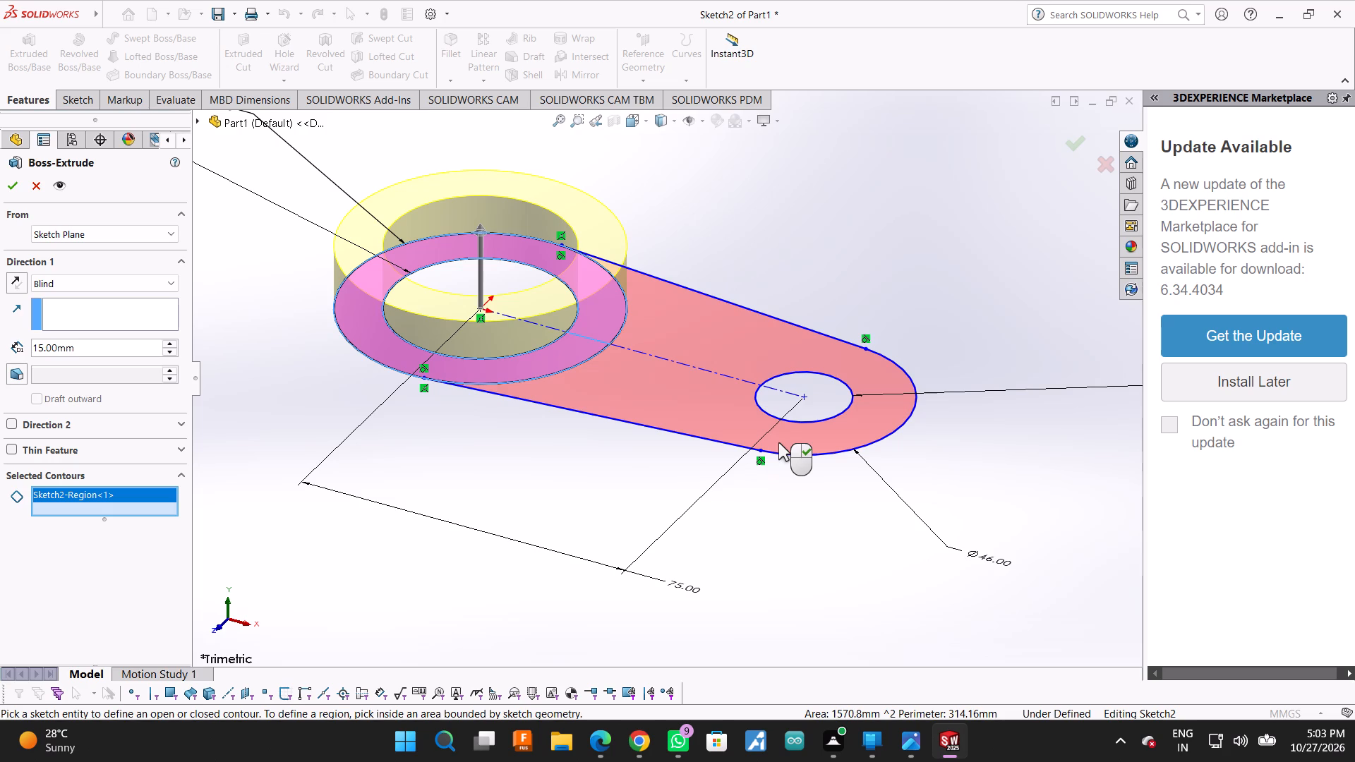
key("6")
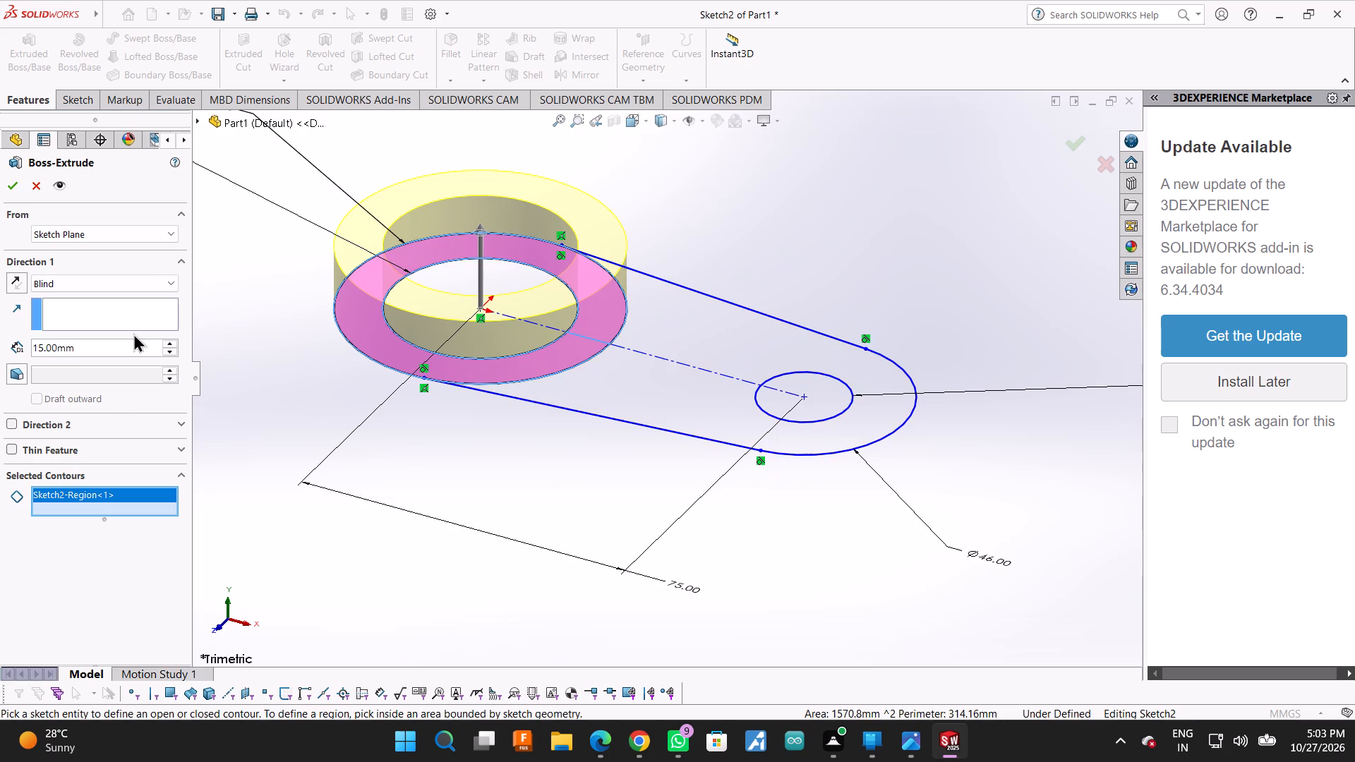
double_click(133, 342)
type("60")
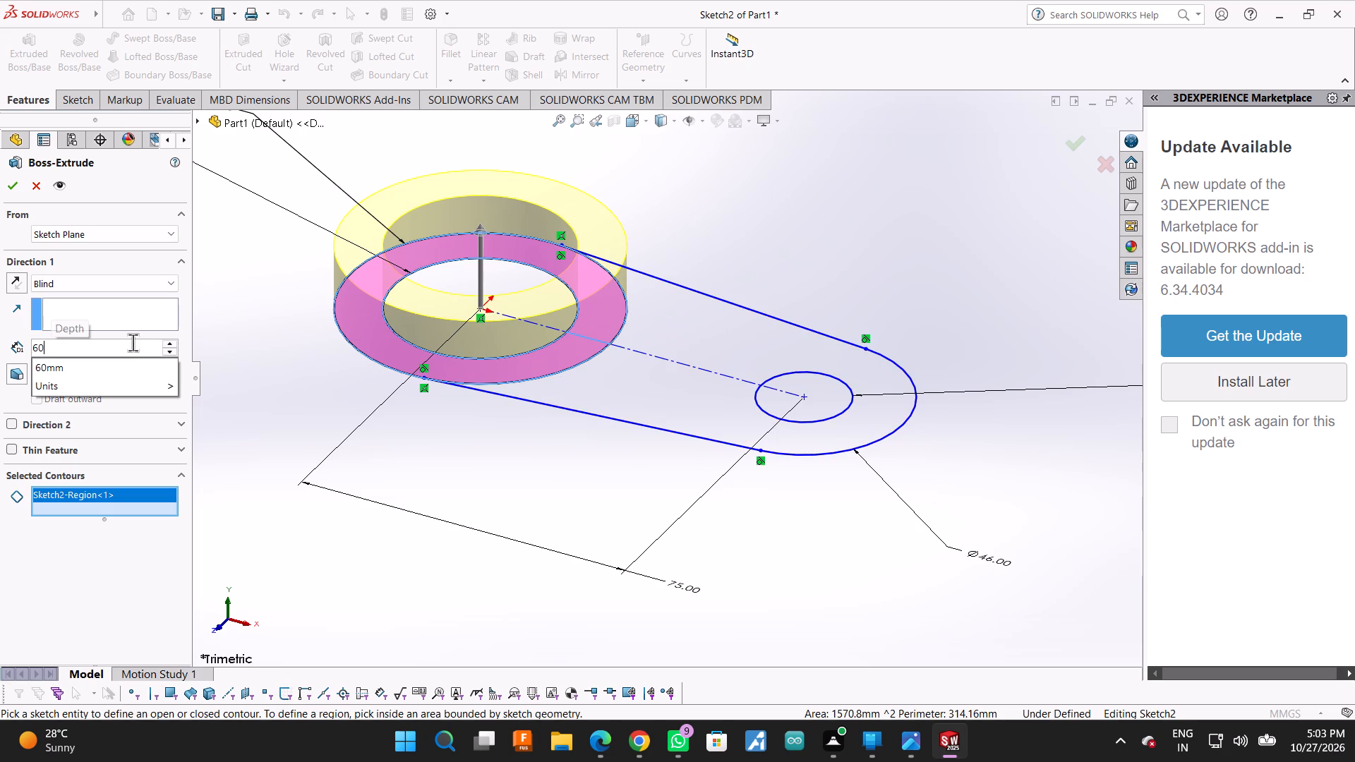
key("Return")
scroll(279, 512, "up", 3)
left_click(16, 194)
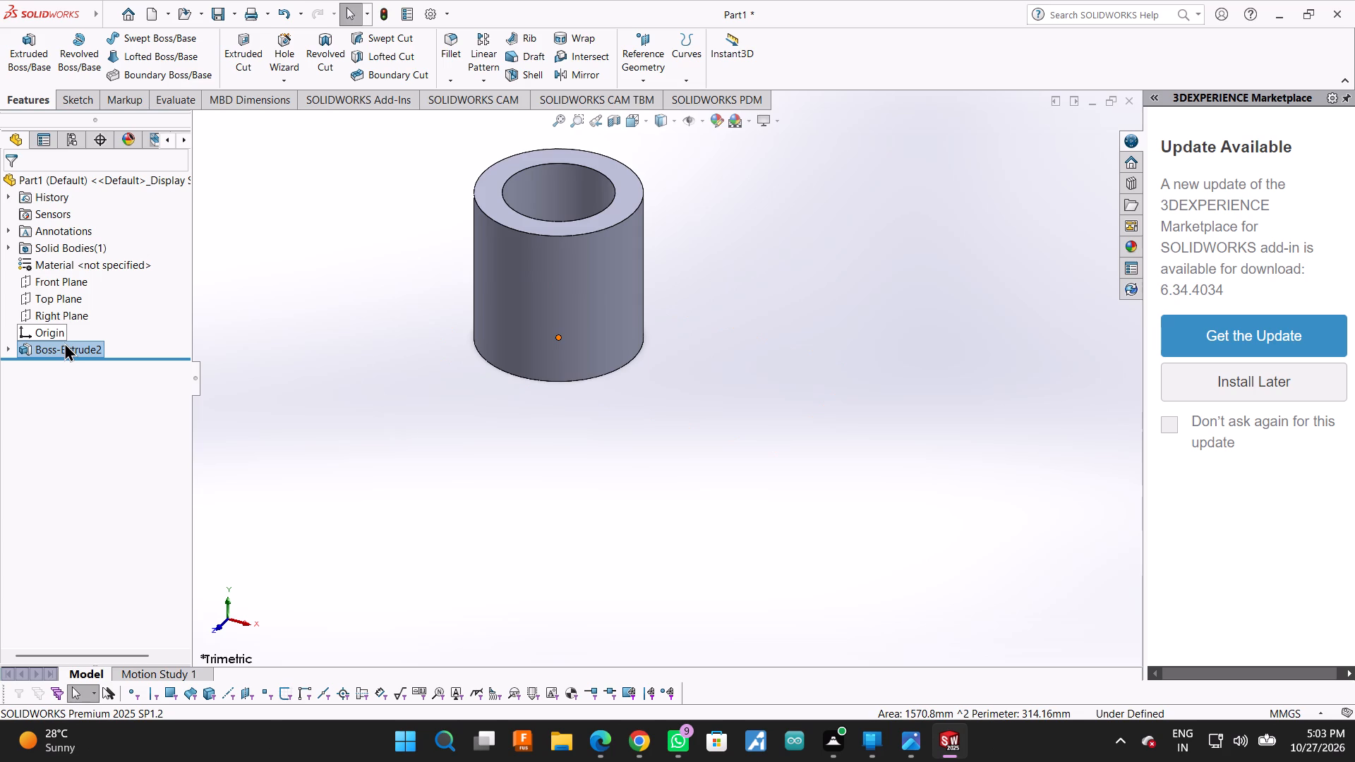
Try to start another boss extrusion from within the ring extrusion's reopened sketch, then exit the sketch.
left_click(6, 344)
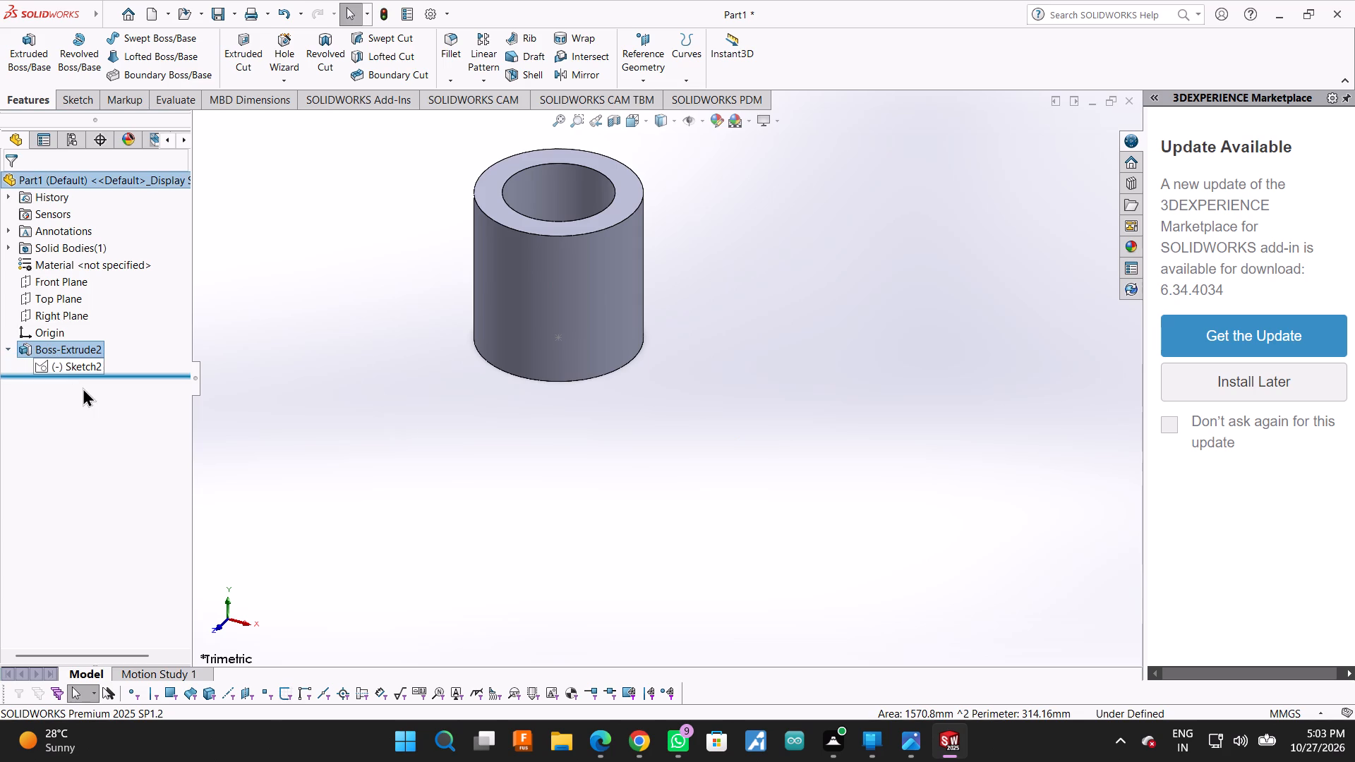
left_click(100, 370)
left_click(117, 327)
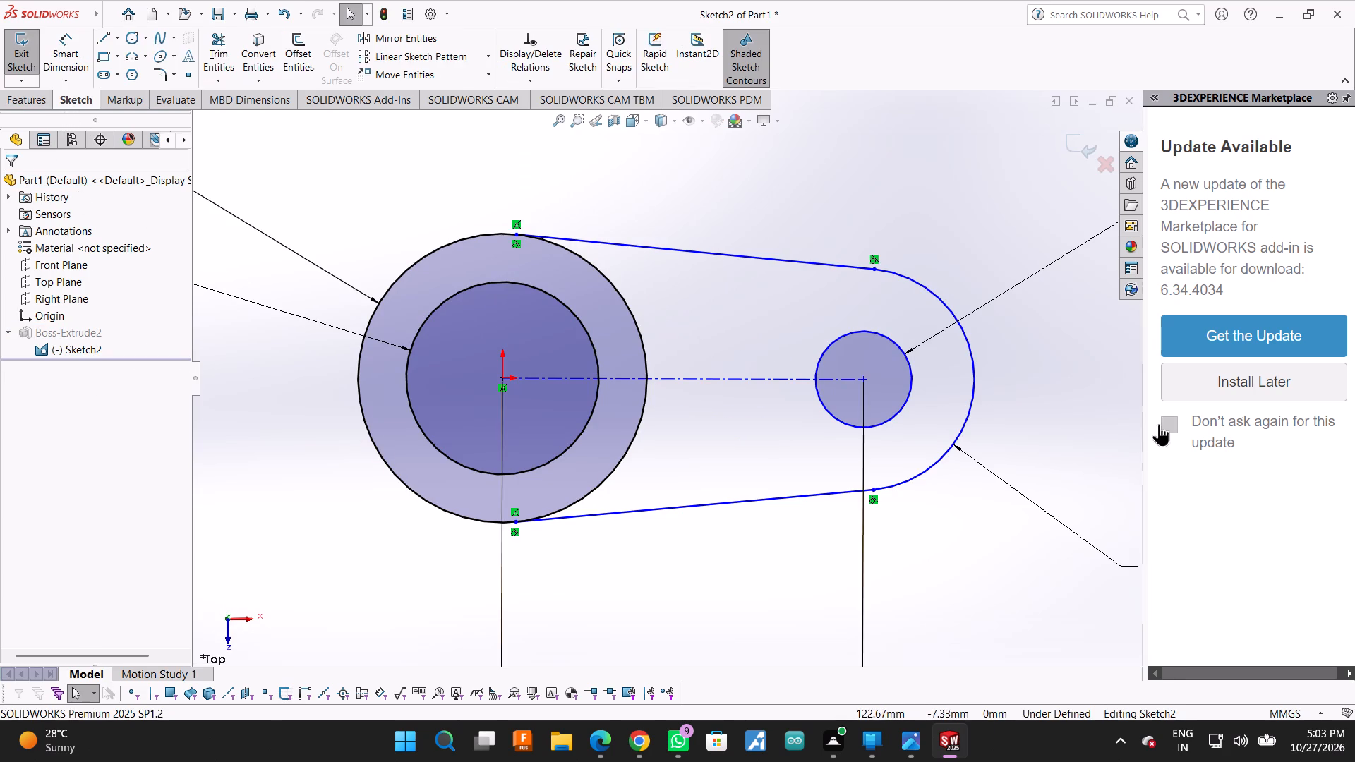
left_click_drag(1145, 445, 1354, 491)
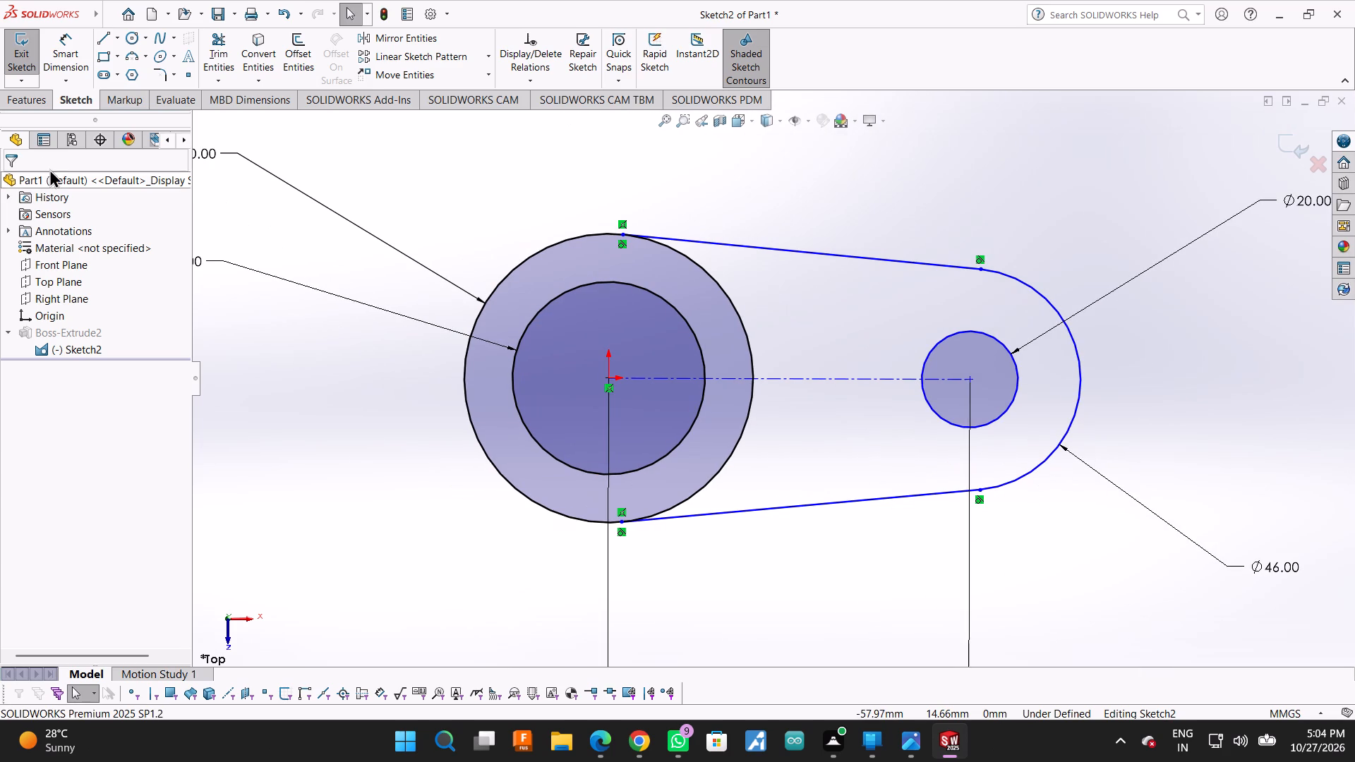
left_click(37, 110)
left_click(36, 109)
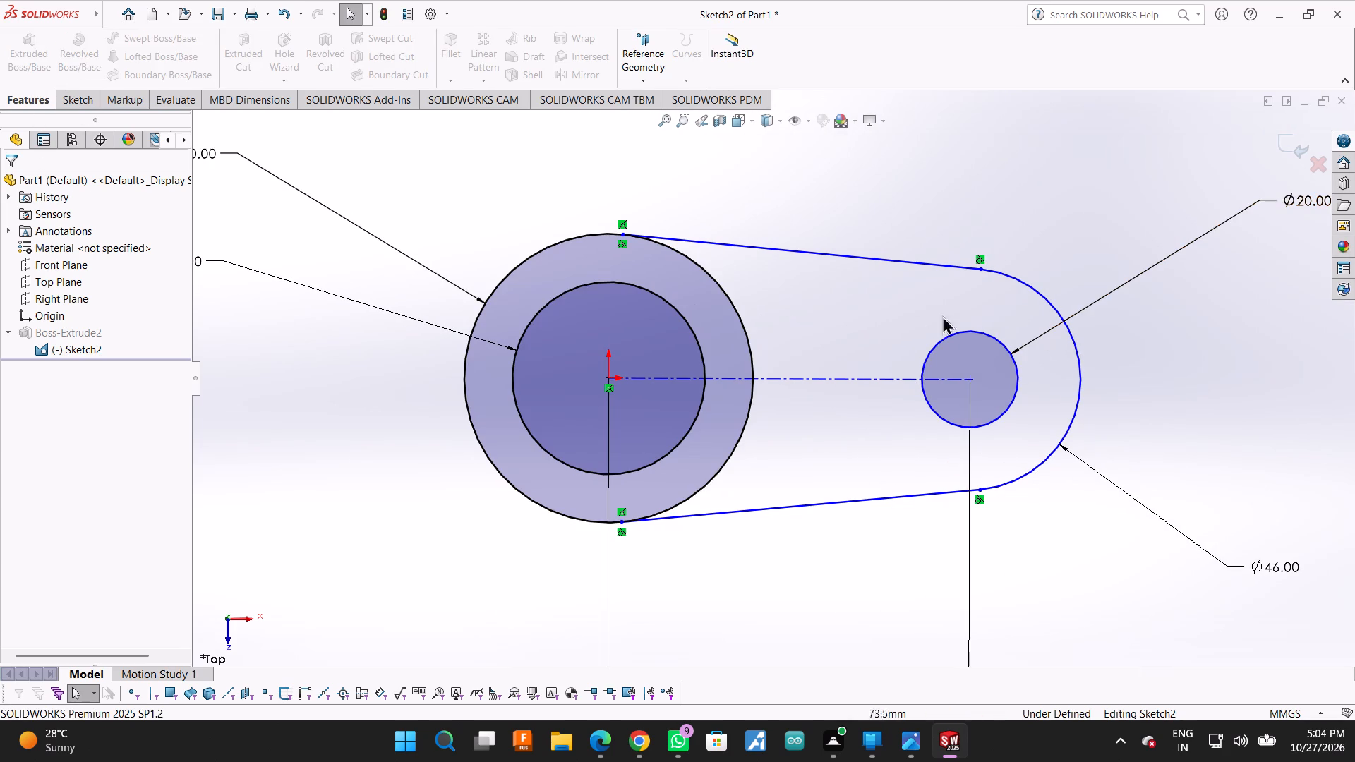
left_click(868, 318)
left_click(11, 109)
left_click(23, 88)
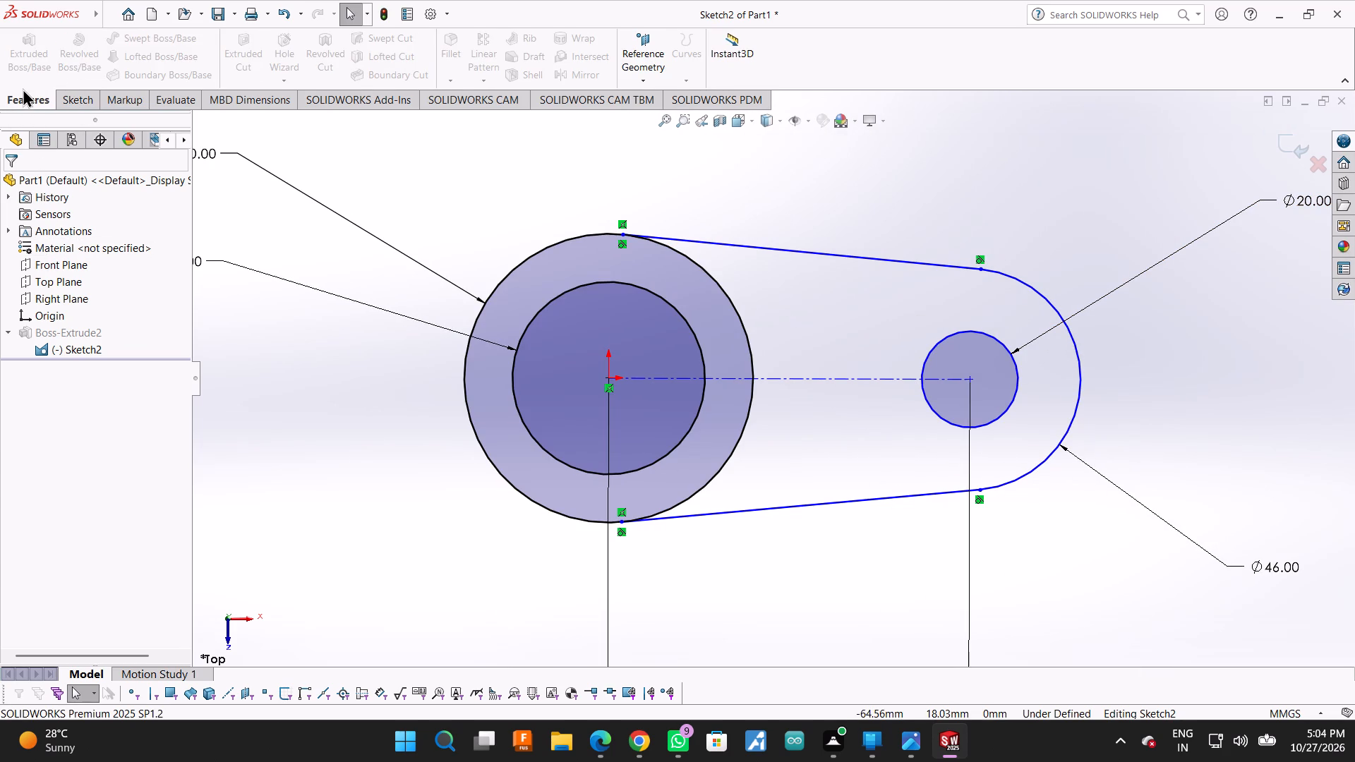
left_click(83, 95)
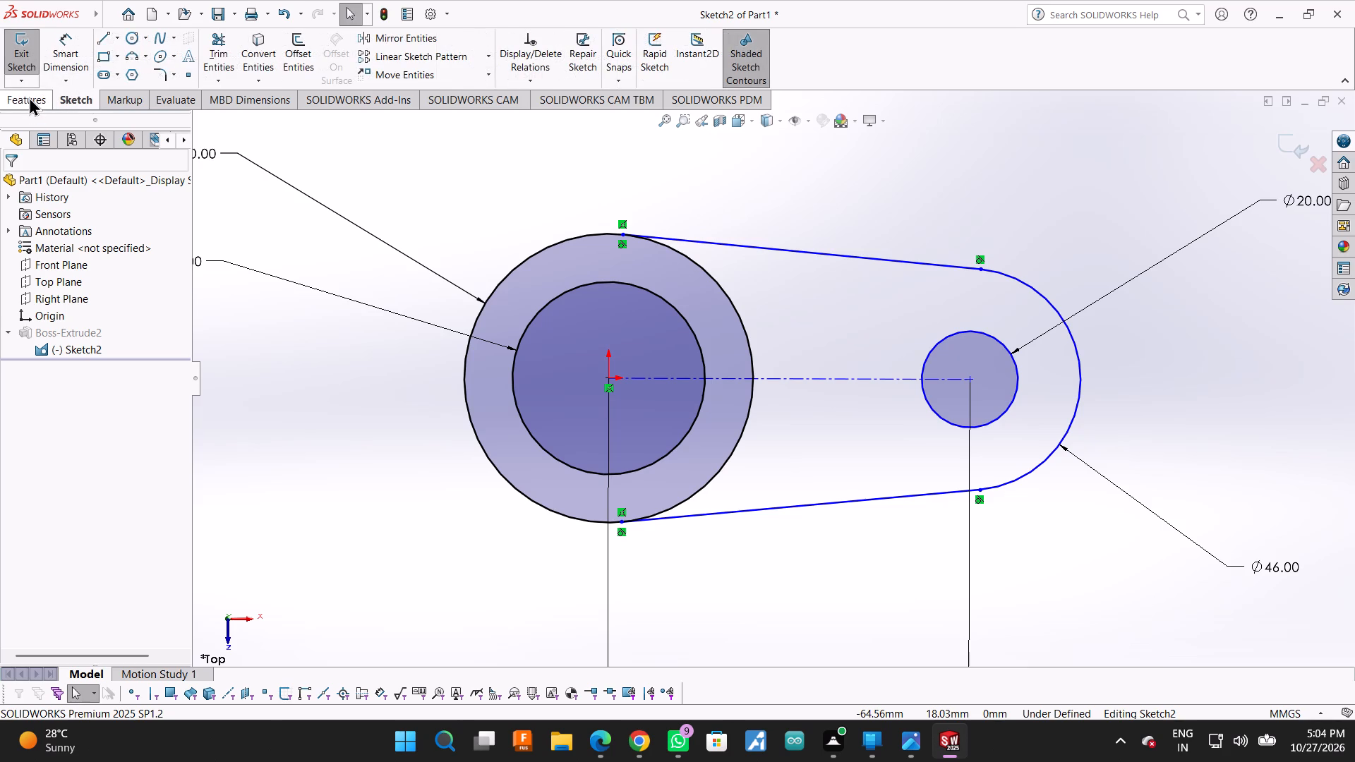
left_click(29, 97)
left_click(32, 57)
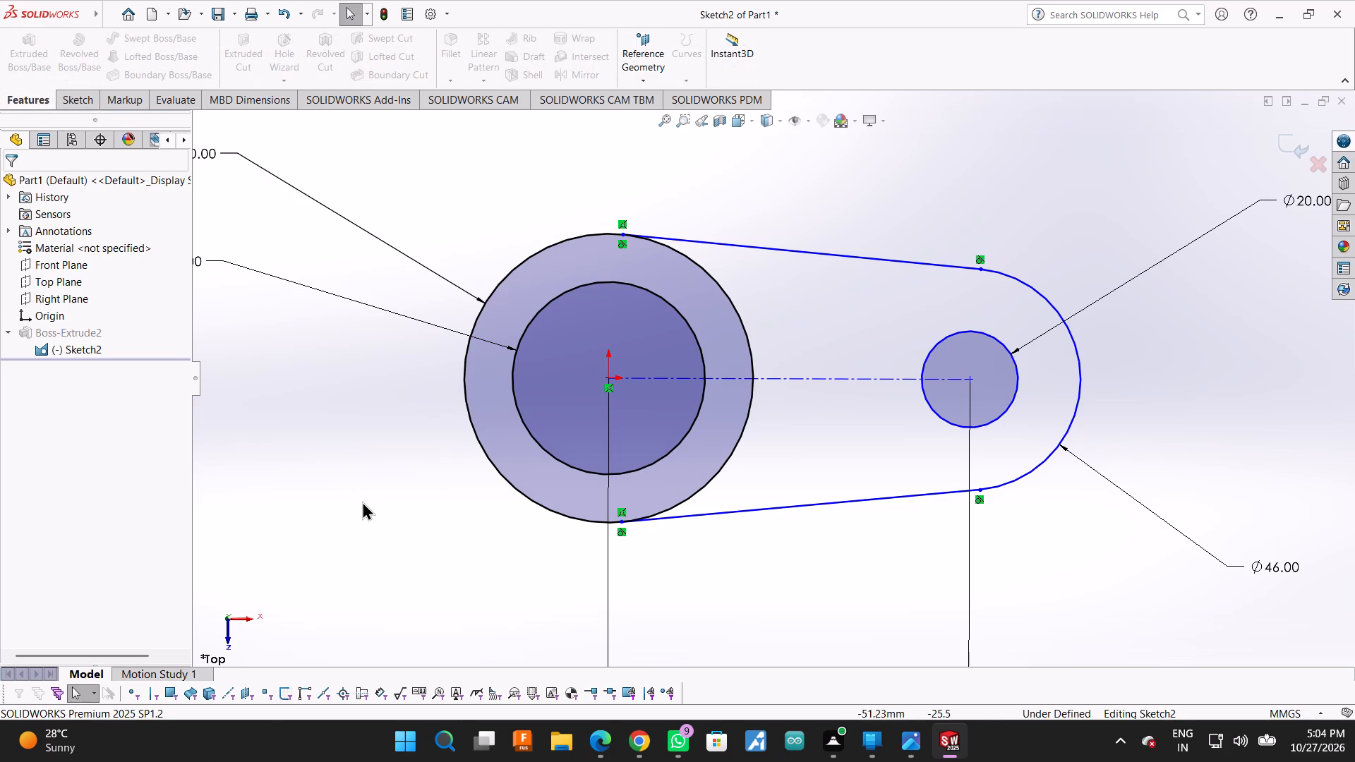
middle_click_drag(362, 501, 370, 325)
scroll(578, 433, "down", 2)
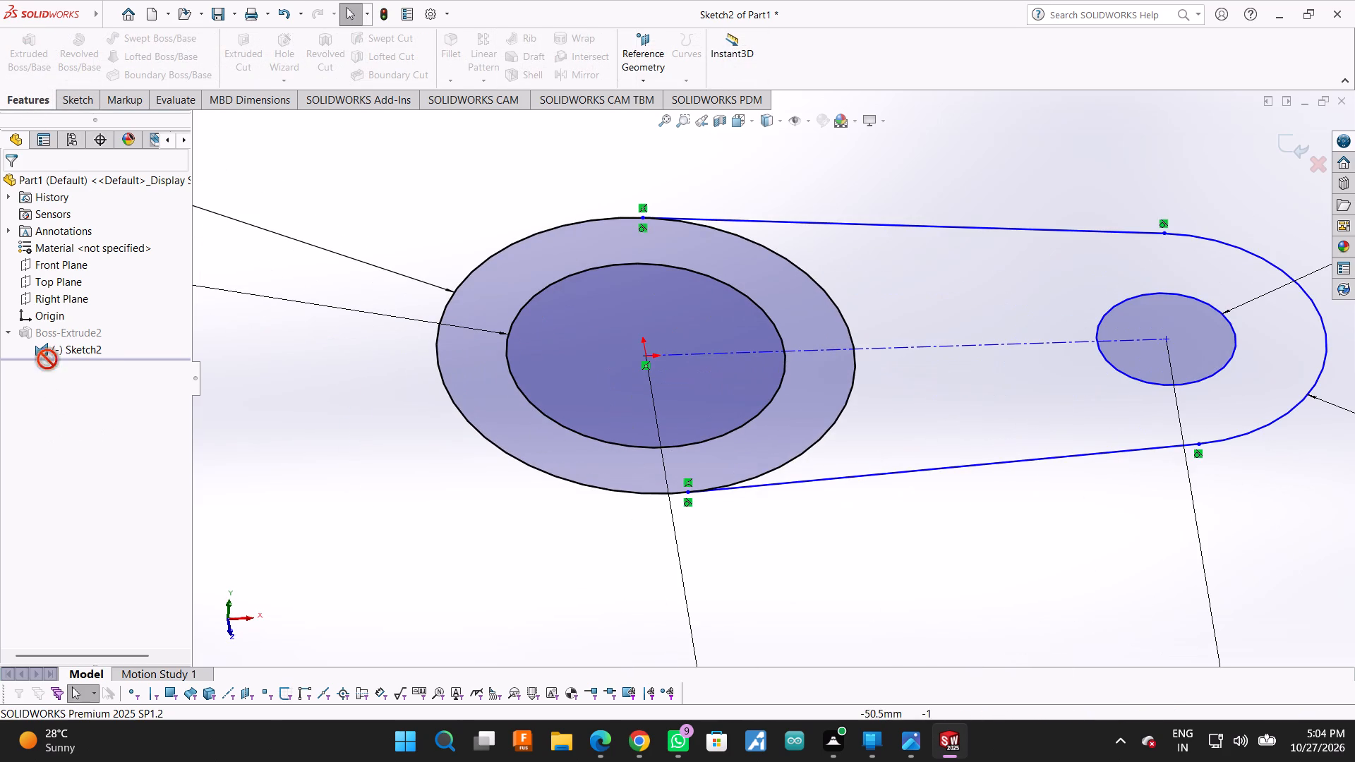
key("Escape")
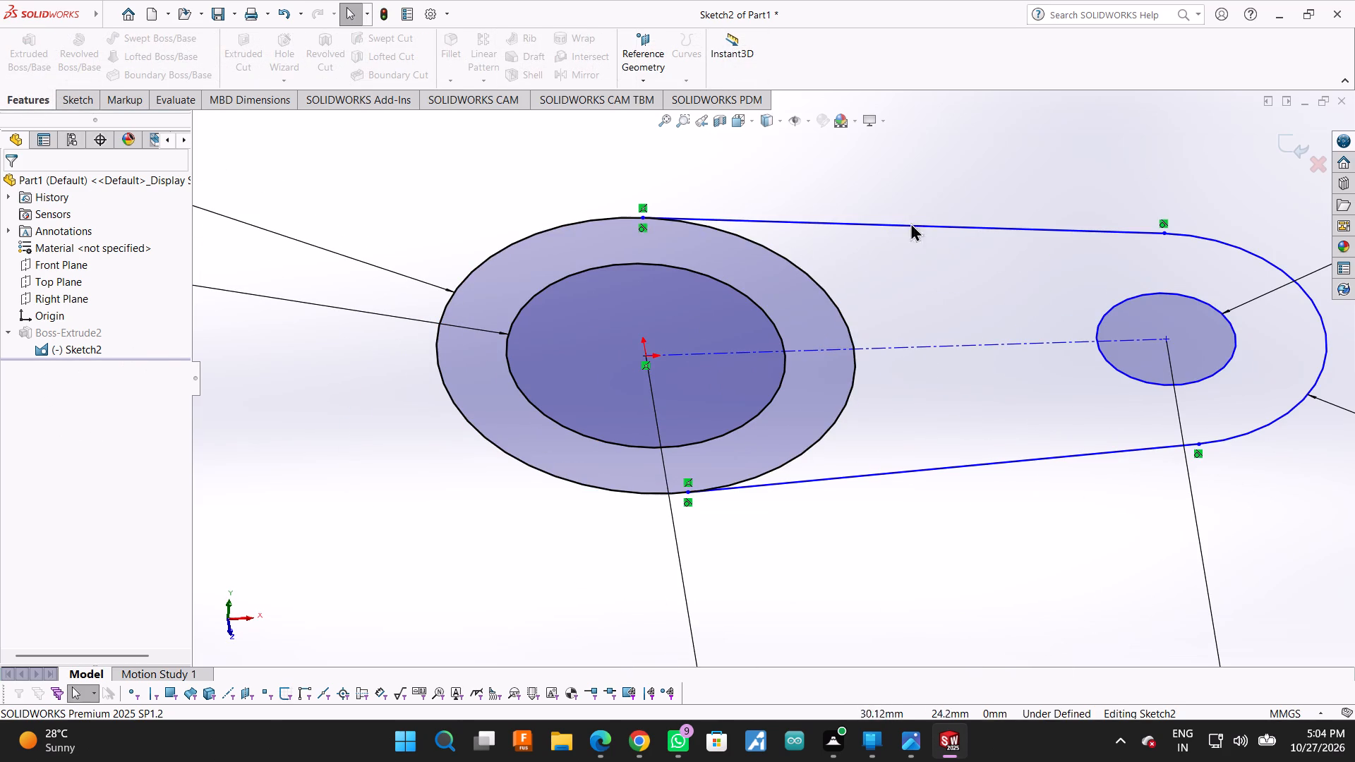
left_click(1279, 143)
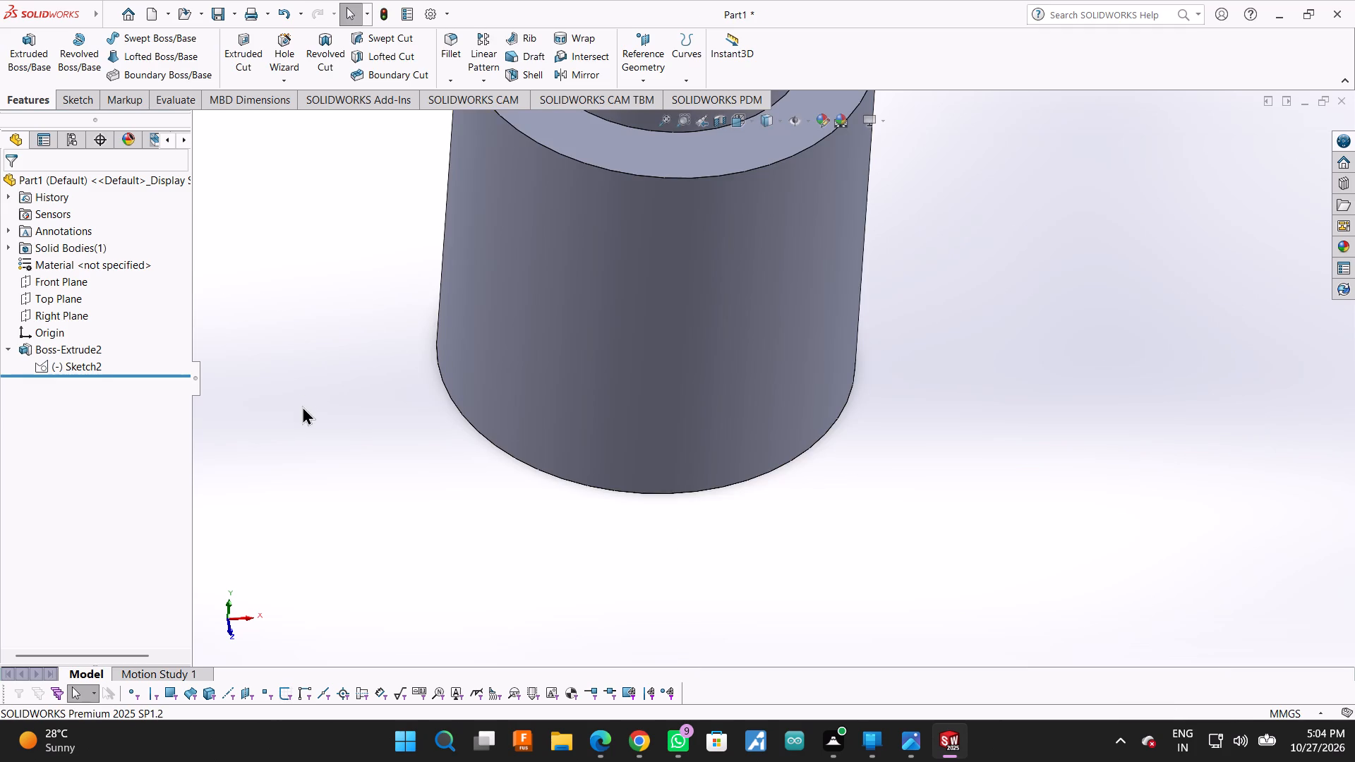
Reopen the ring extrusion's sketch for editing.
scroll(302, 406, "up", 1)
left_click(37, 347)
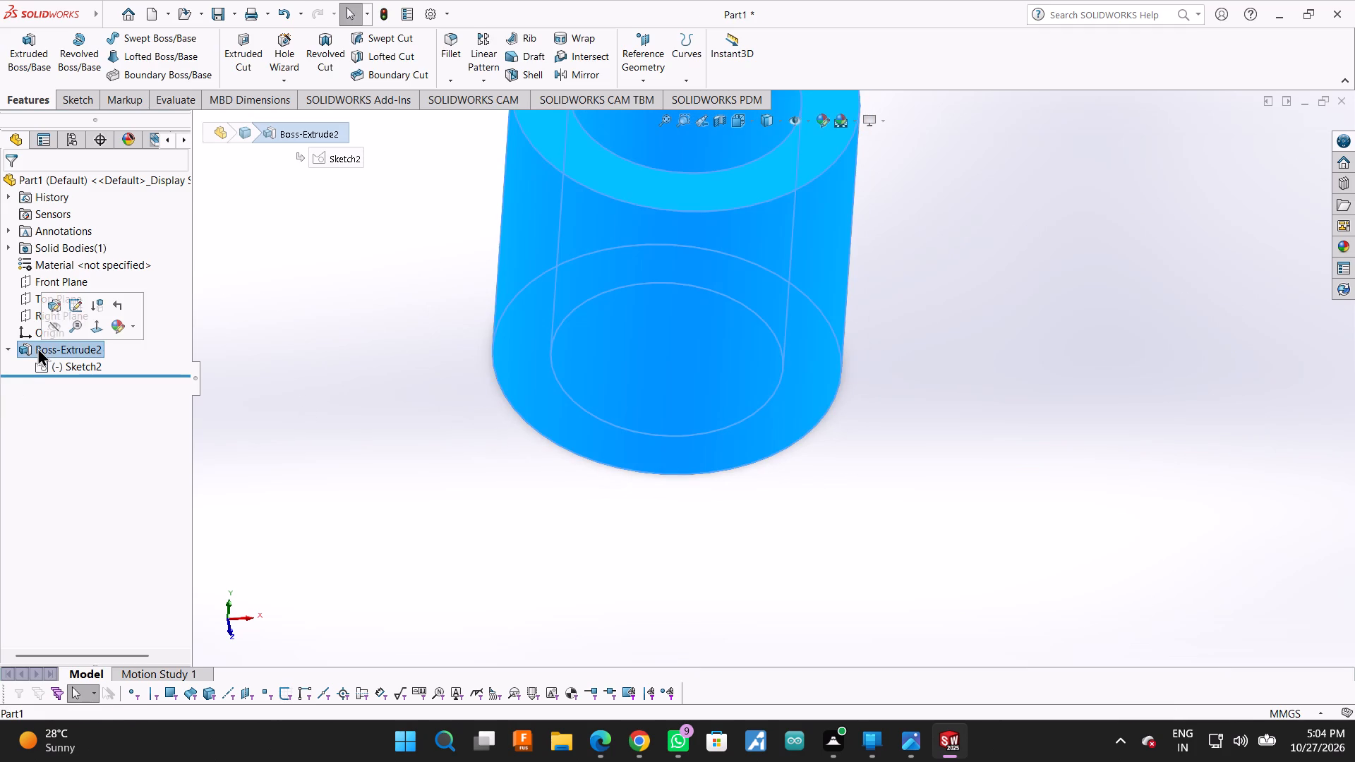
left_click(81, 307)
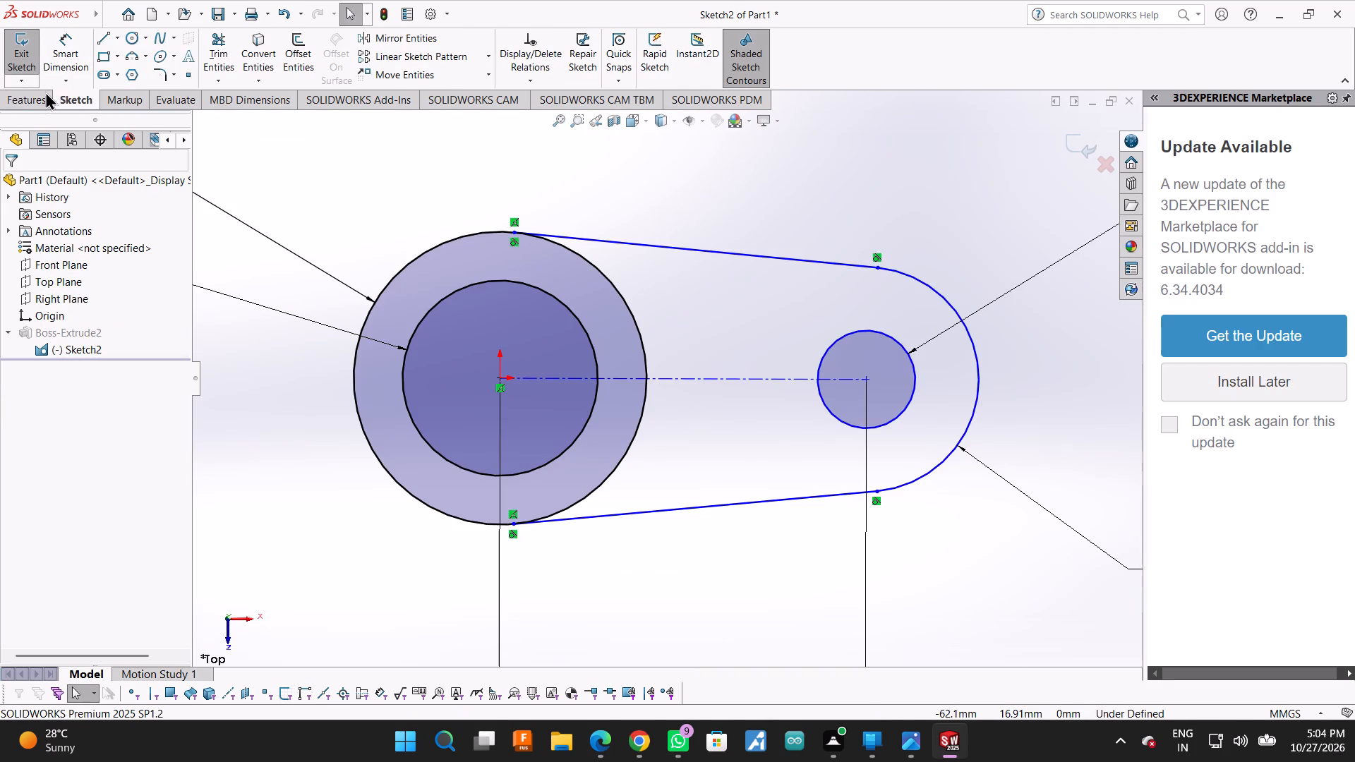
left_click(37, 95)
left_click(66, 92)
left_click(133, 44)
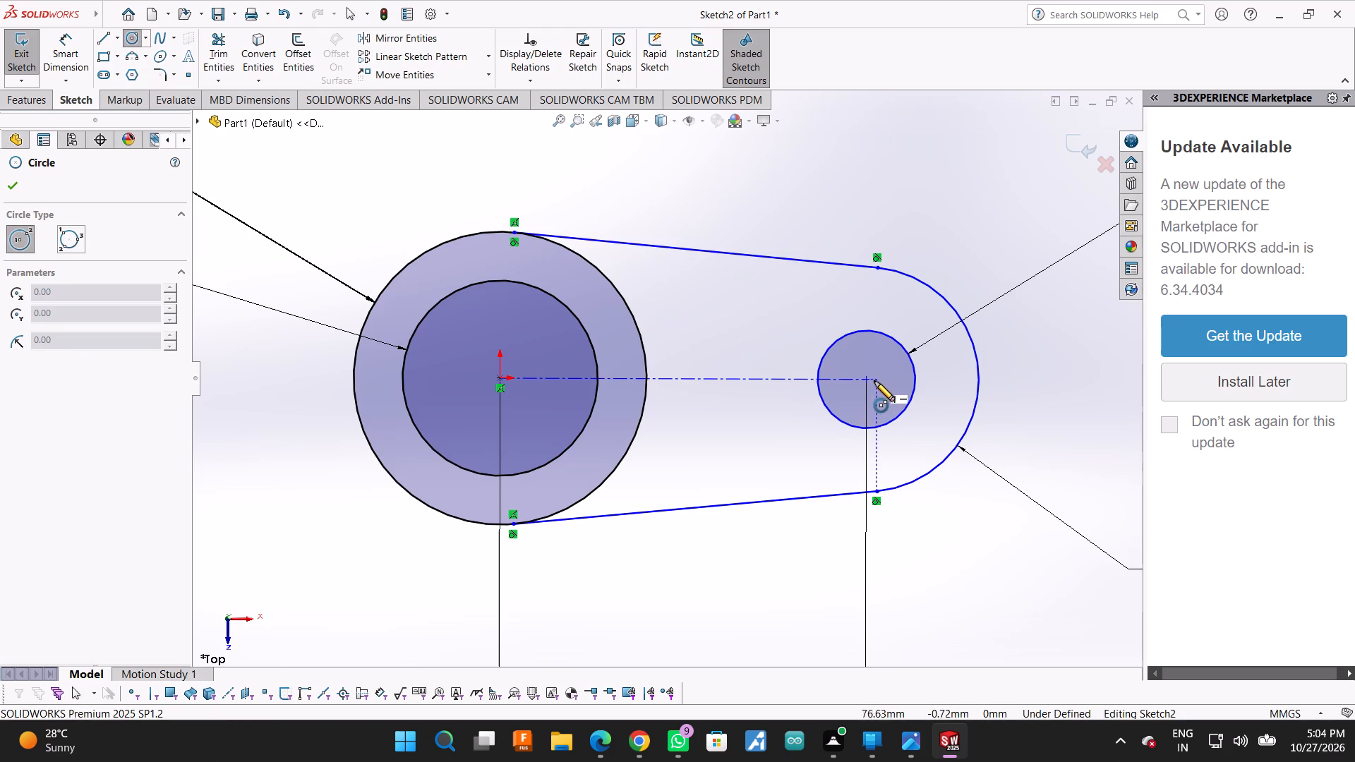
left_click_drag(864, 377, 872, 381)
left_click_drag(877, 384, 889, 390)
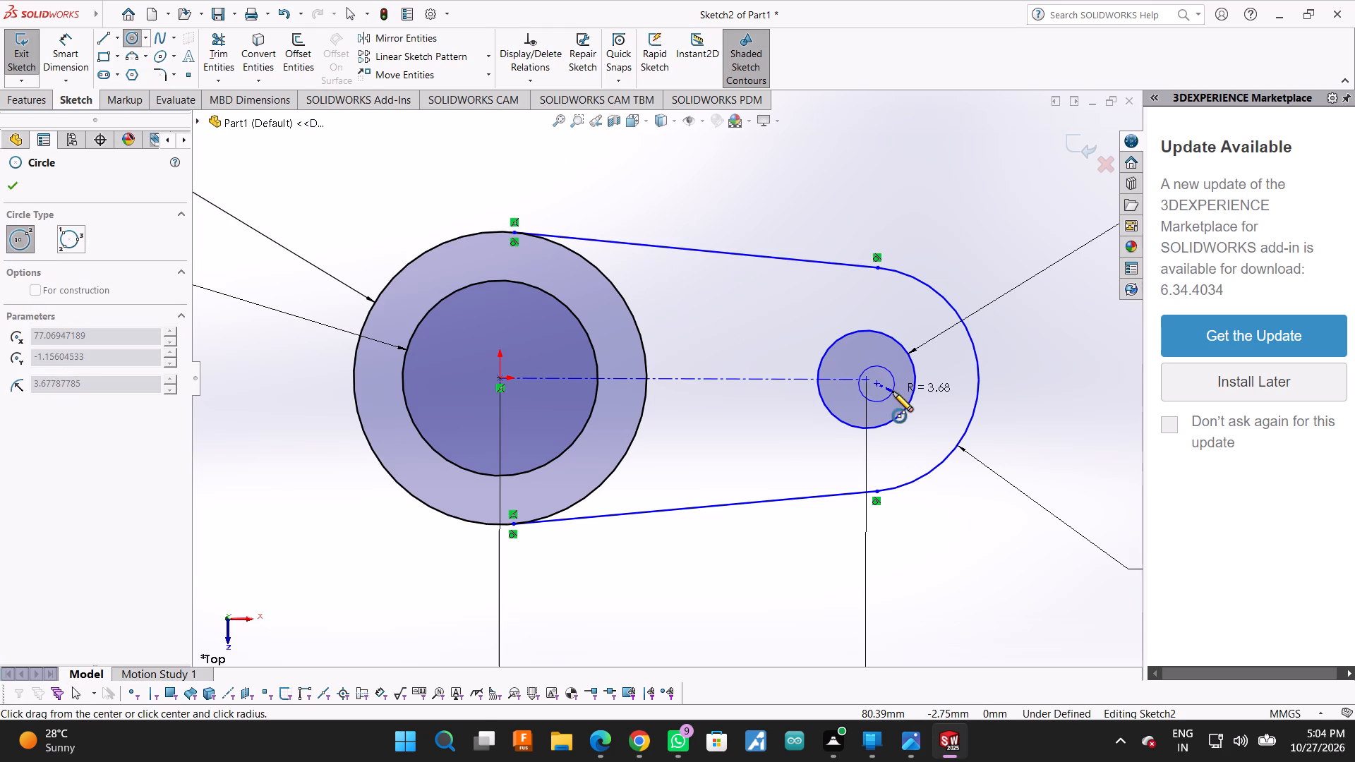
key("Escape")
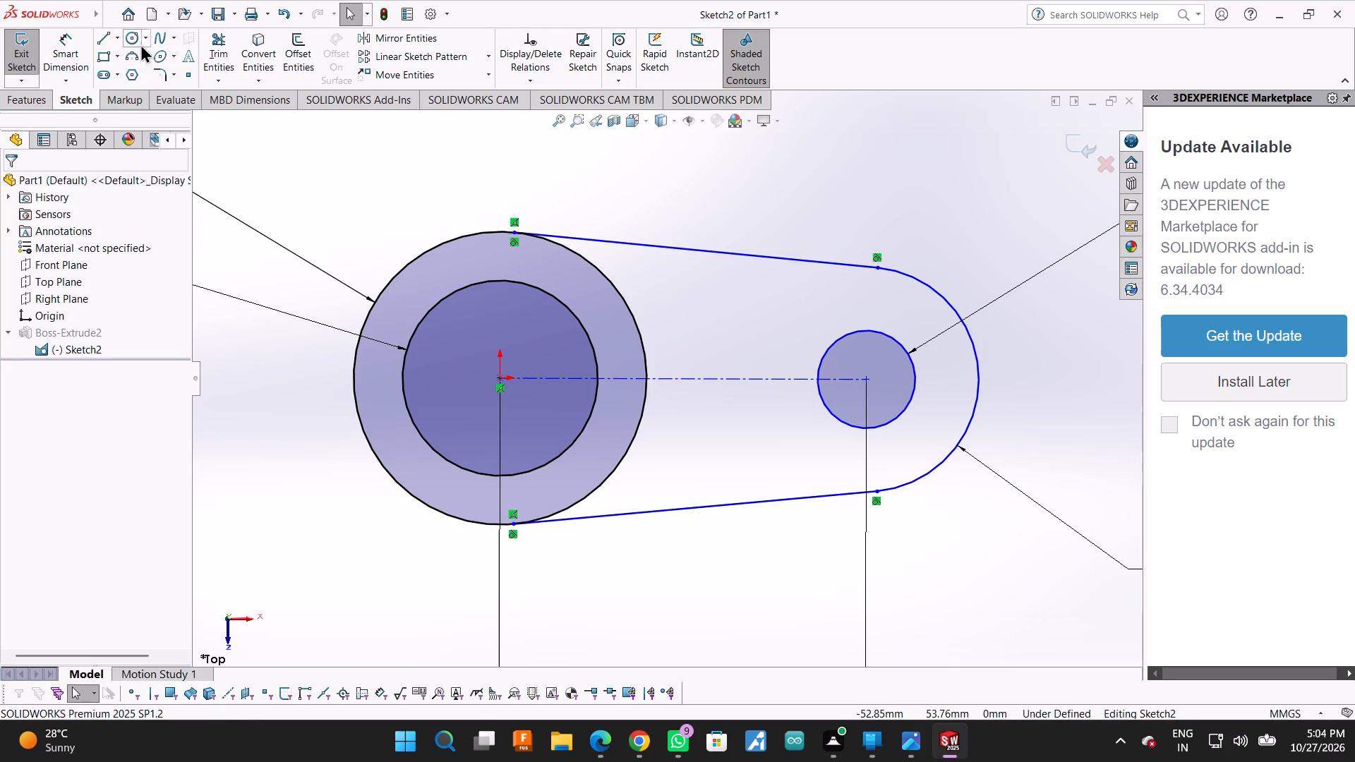
Draw a circle of 10 mm radius centred on the existing 20 mm circle at the link's small end.
left_click(124, 35)
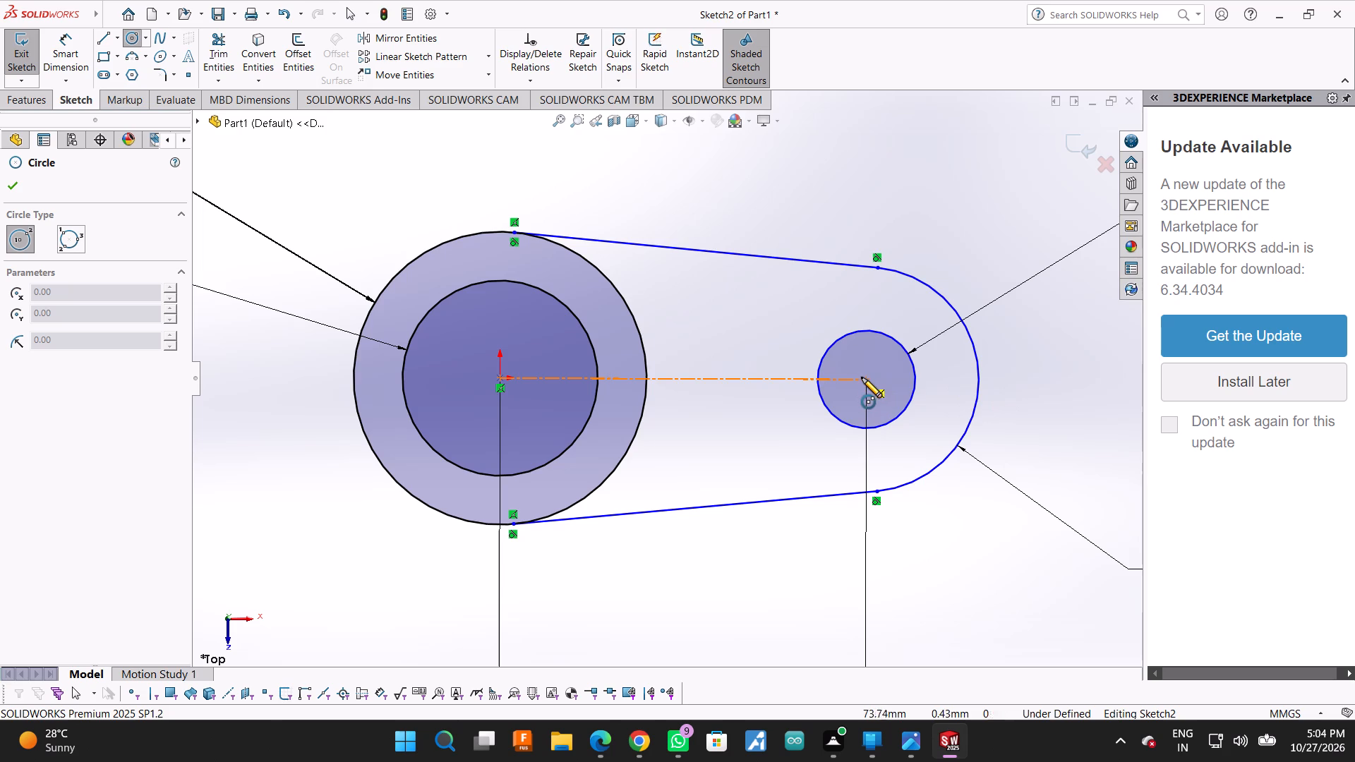
left_click(869, 381)
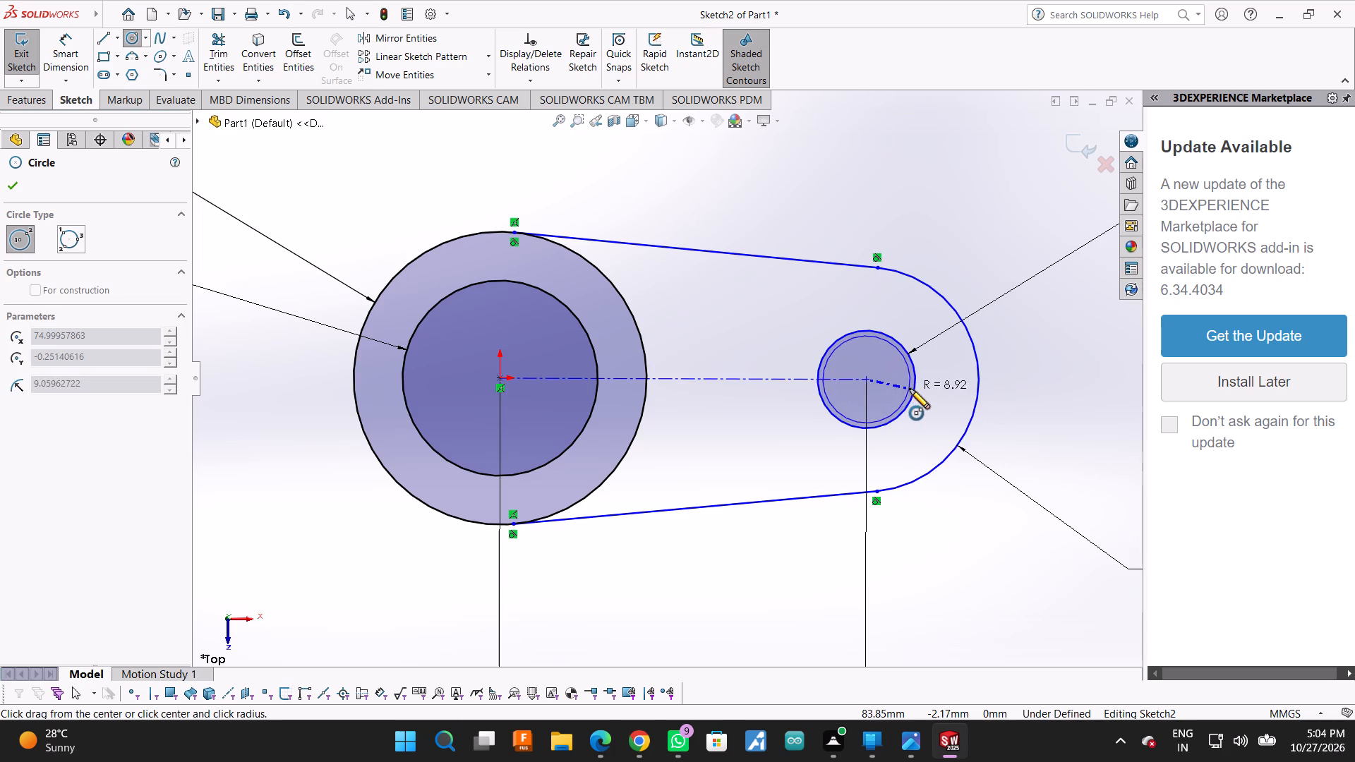
left_click(915, 389)
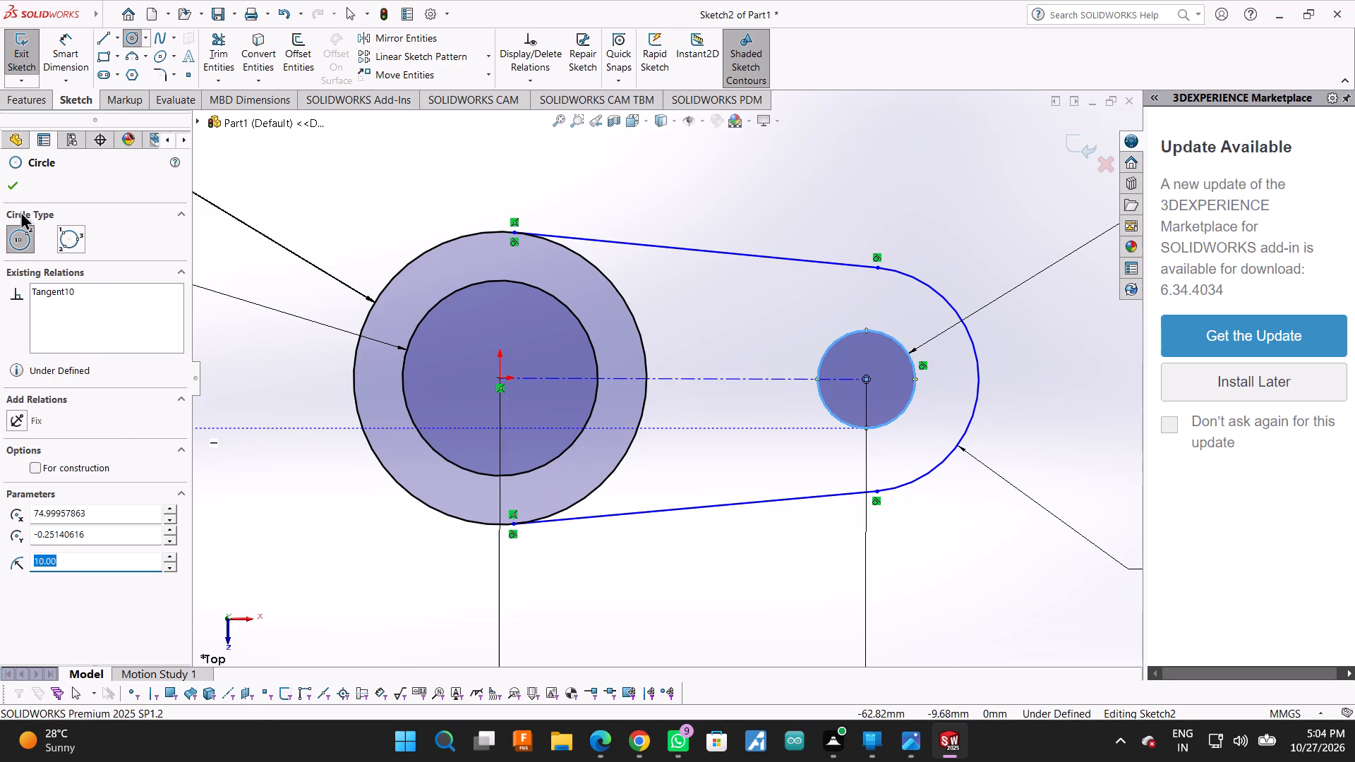
Draw a circle of 23 mm radius centred on the 10 mm radius circle at the link's small end.
left_click(11, 183)
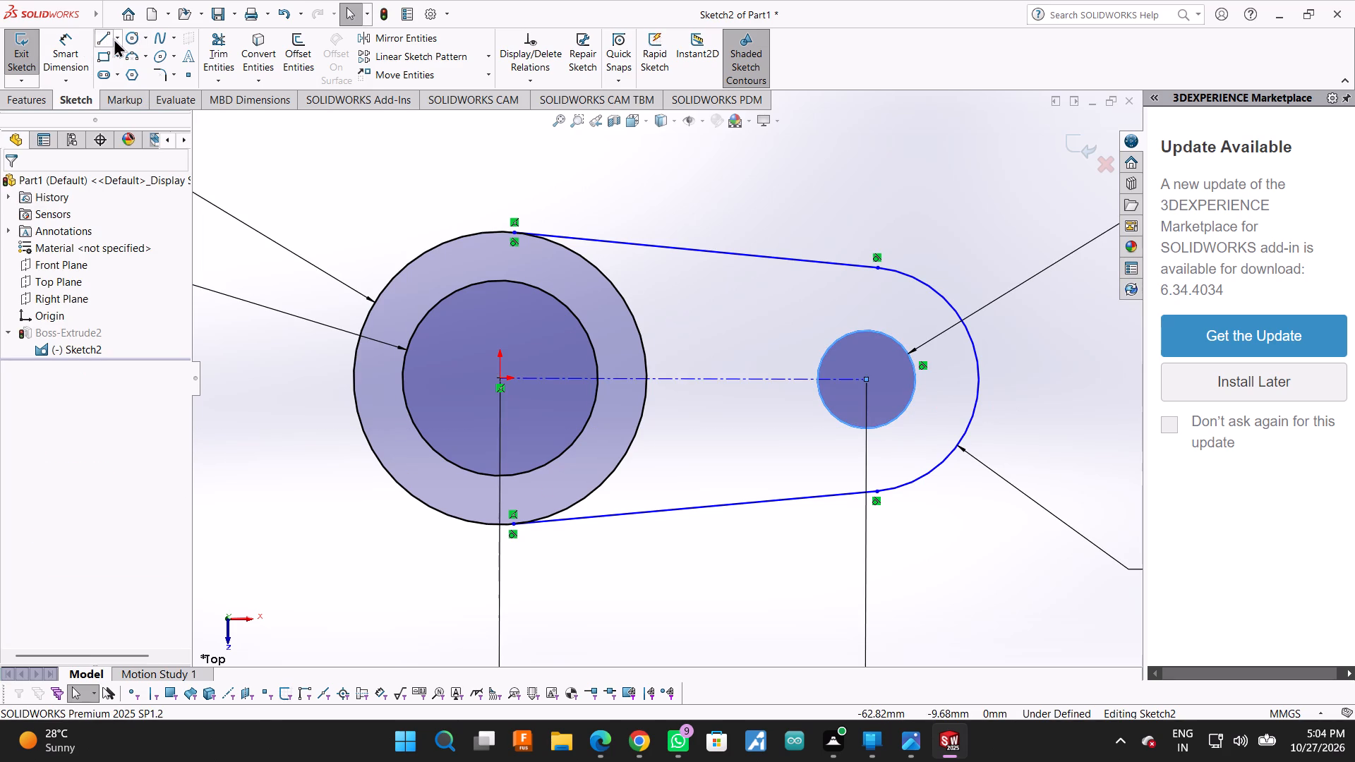
left_click(127, 40)
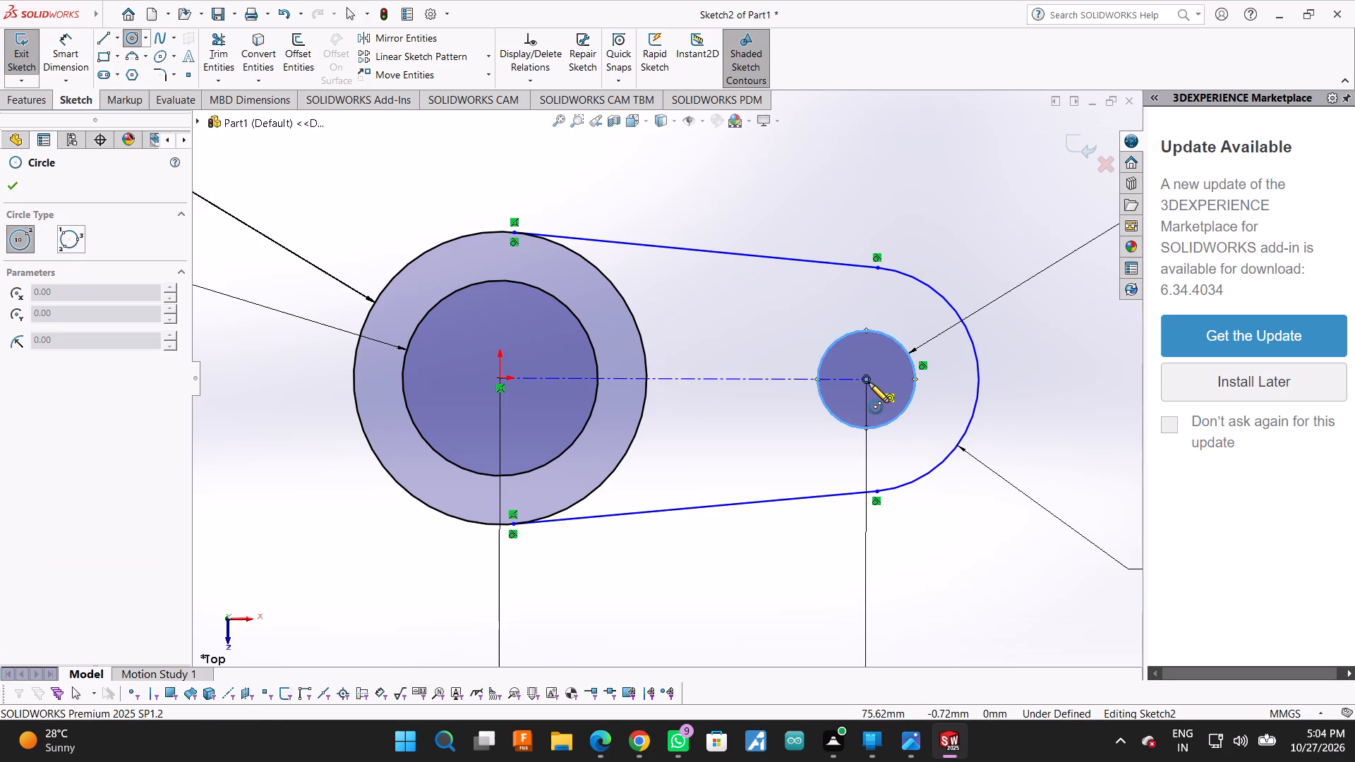
left_click_drag(865, 378, 875, 379)
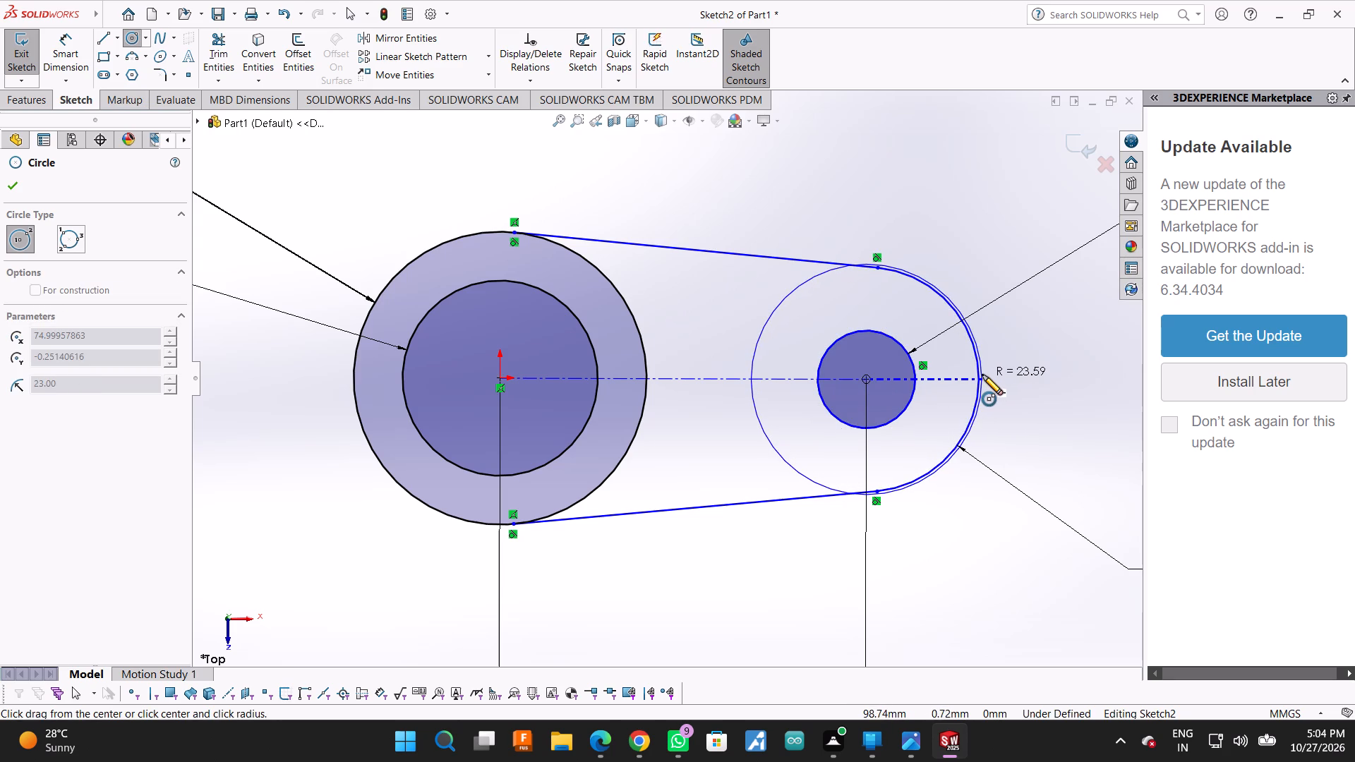
left_click(982, 375)
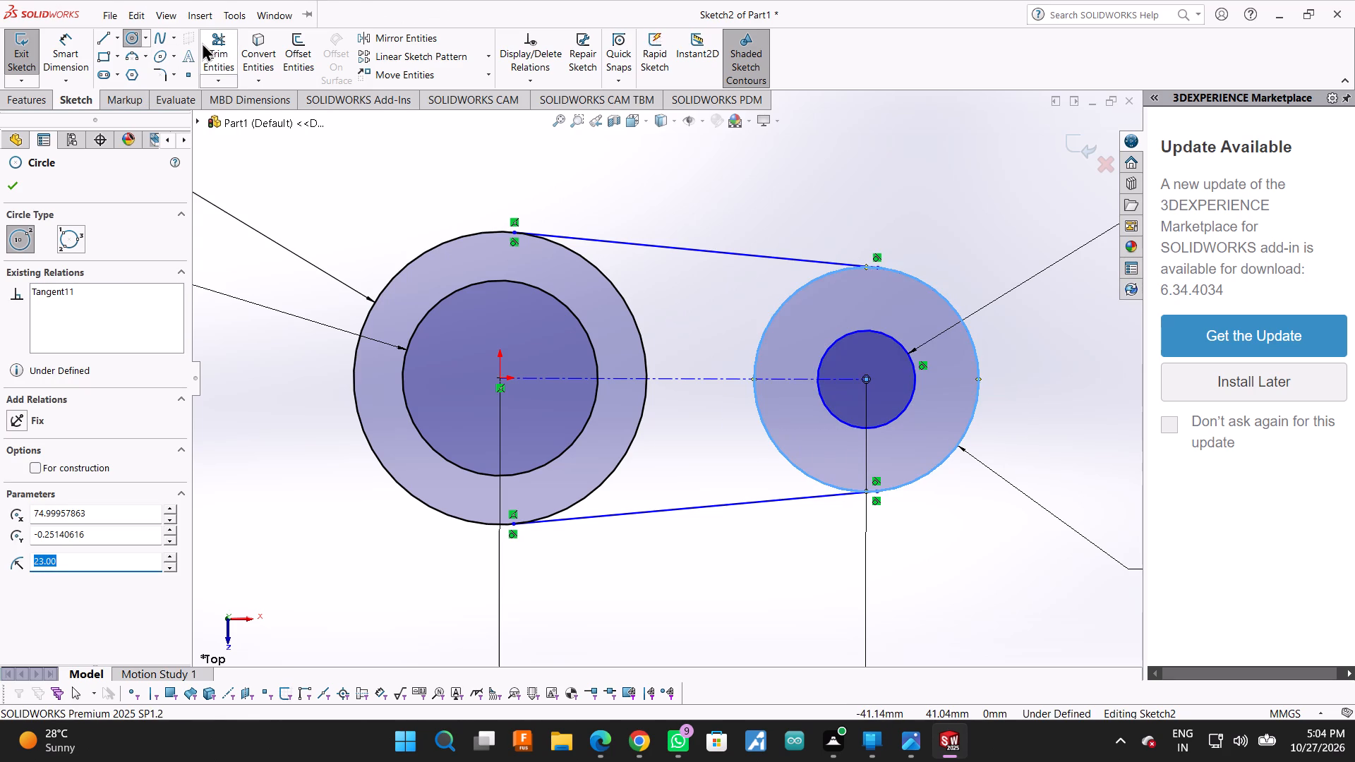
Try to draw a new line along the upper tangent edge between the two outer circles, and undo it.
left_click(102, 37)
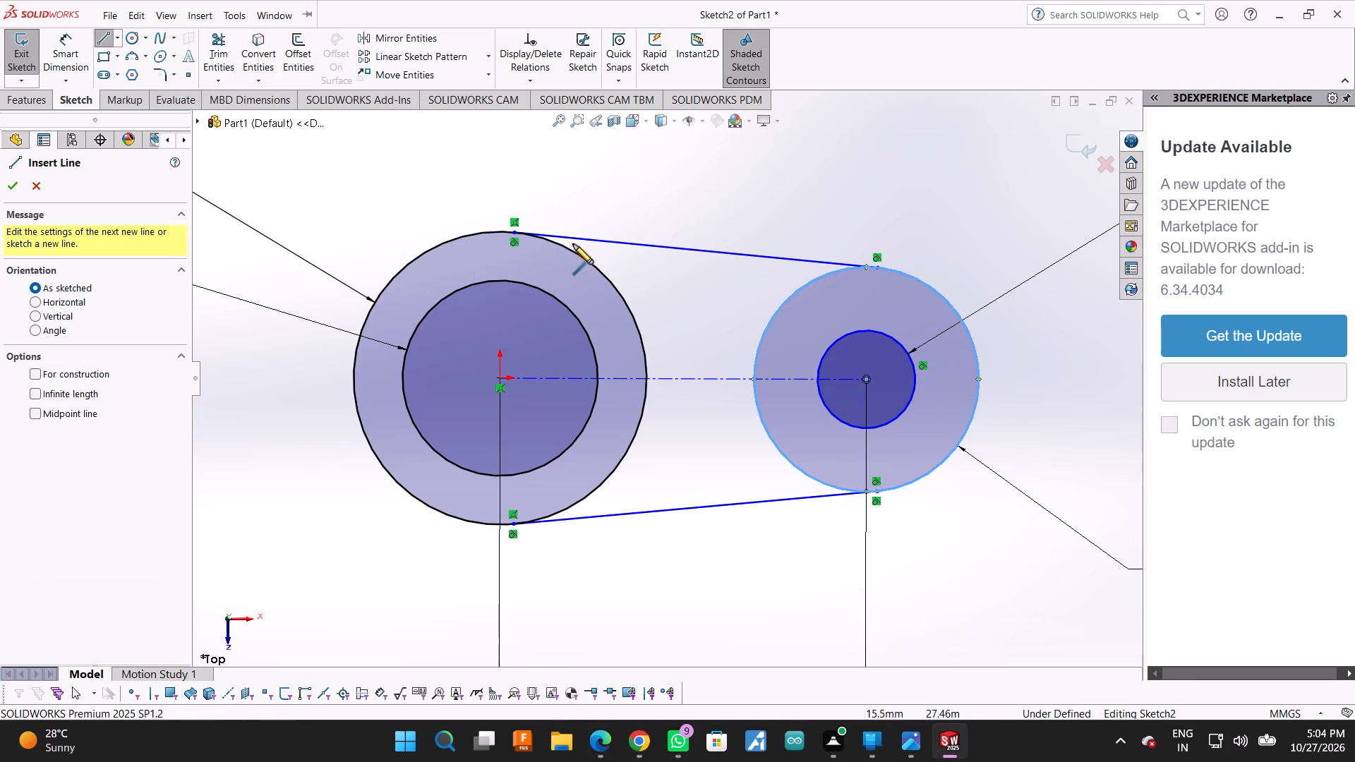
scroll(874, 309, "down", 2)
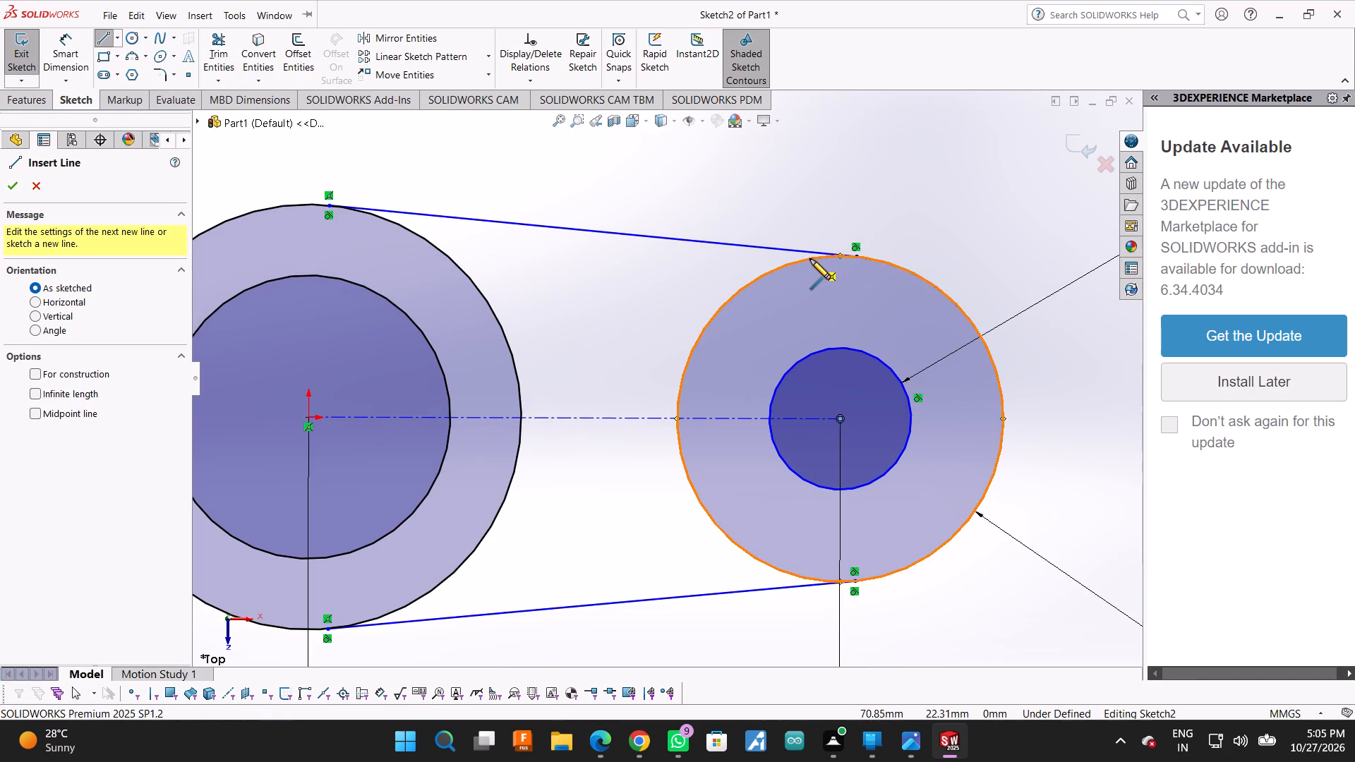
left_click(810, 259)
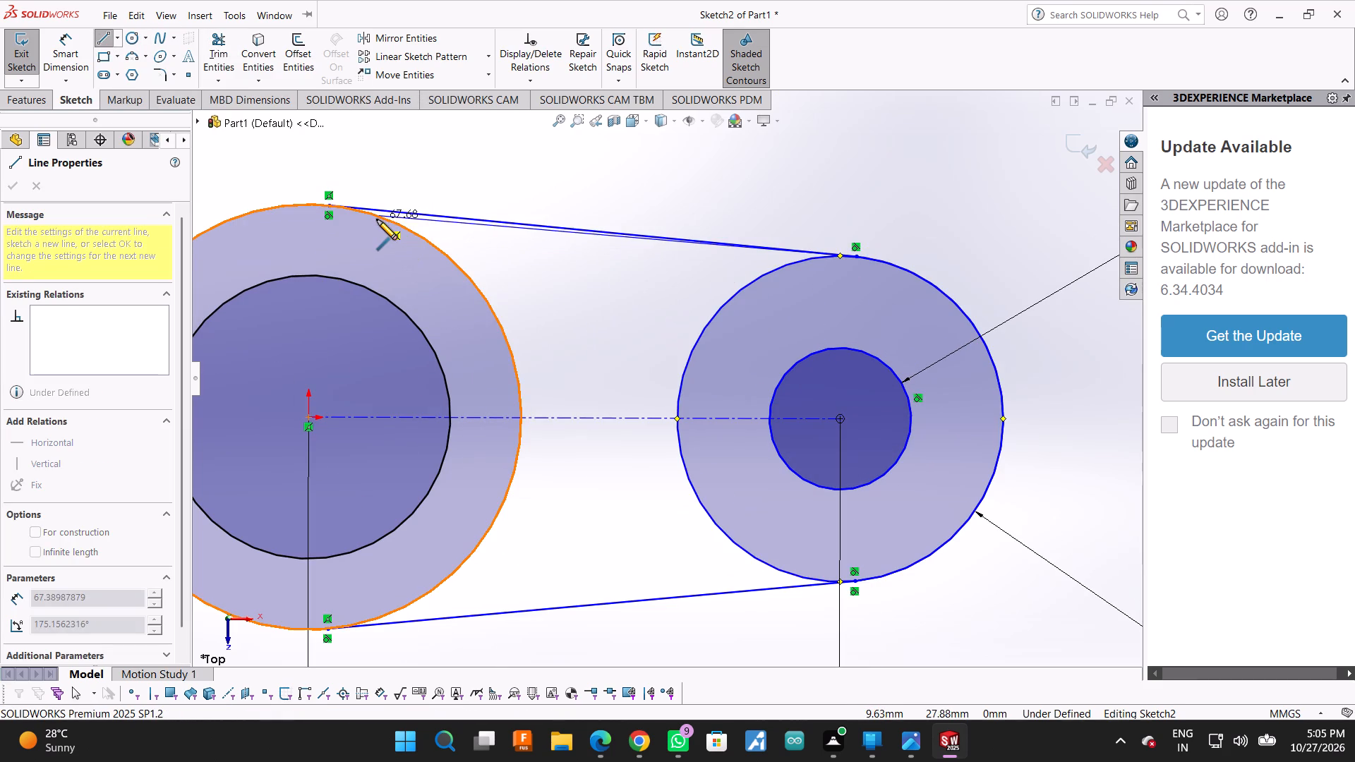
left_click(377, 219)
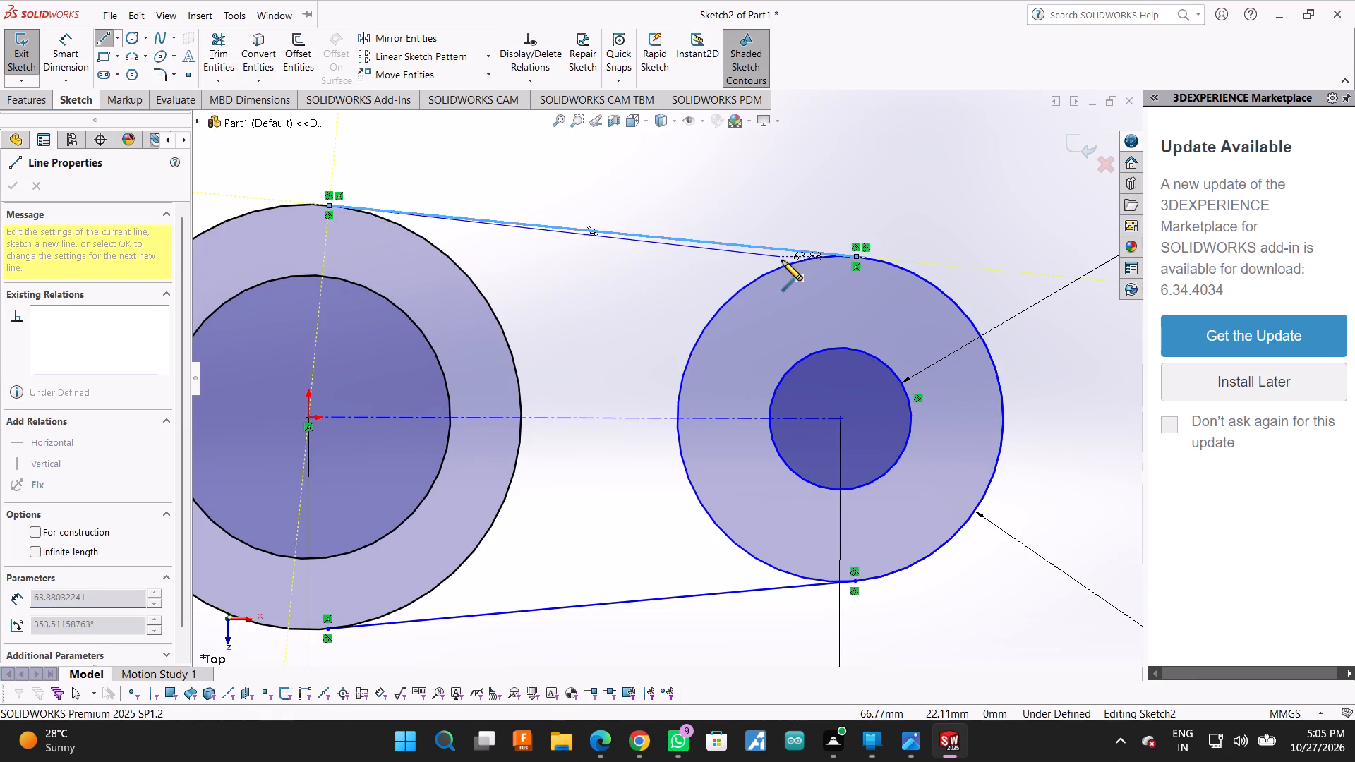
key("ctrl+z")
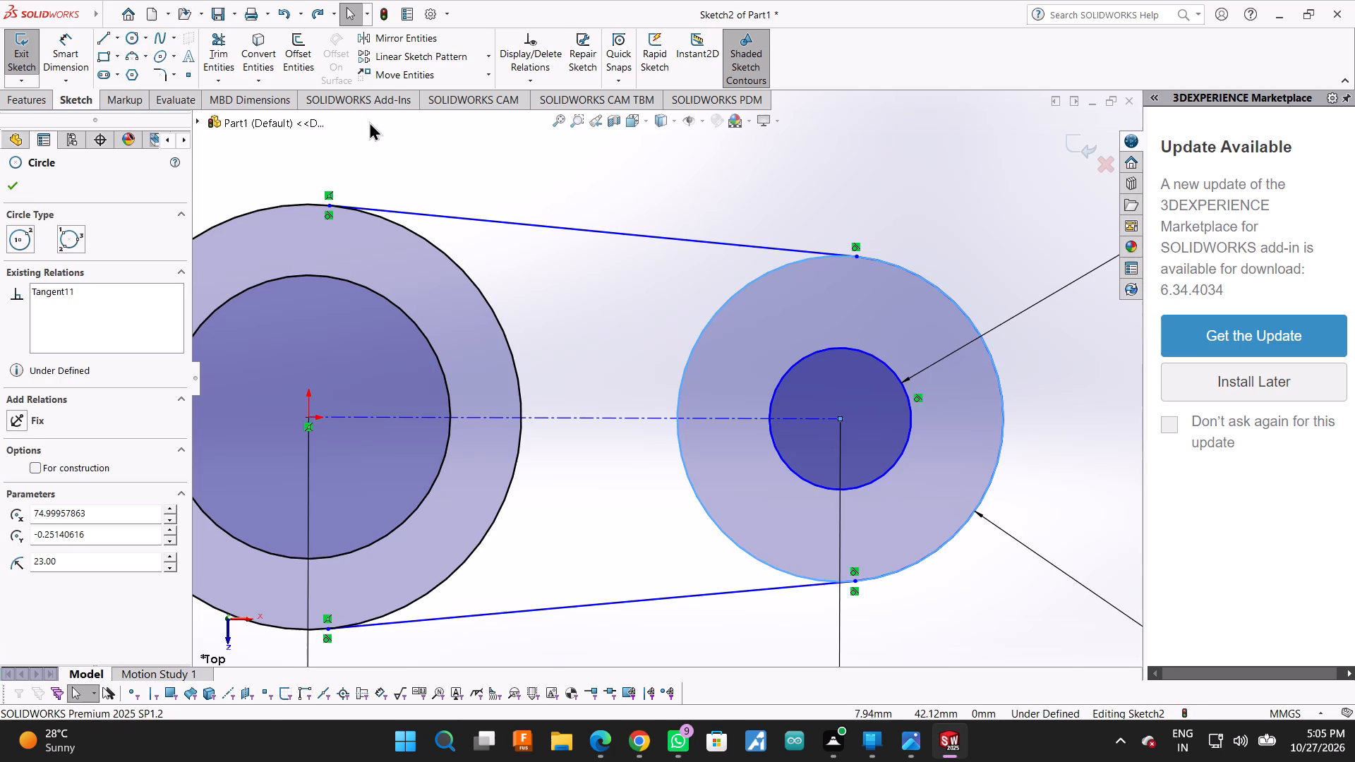
Trim away the existing upper and lower tangent lines between the two outer circles.
left_click(227, 55)
left_click_drag(539, 173, 569, 303)
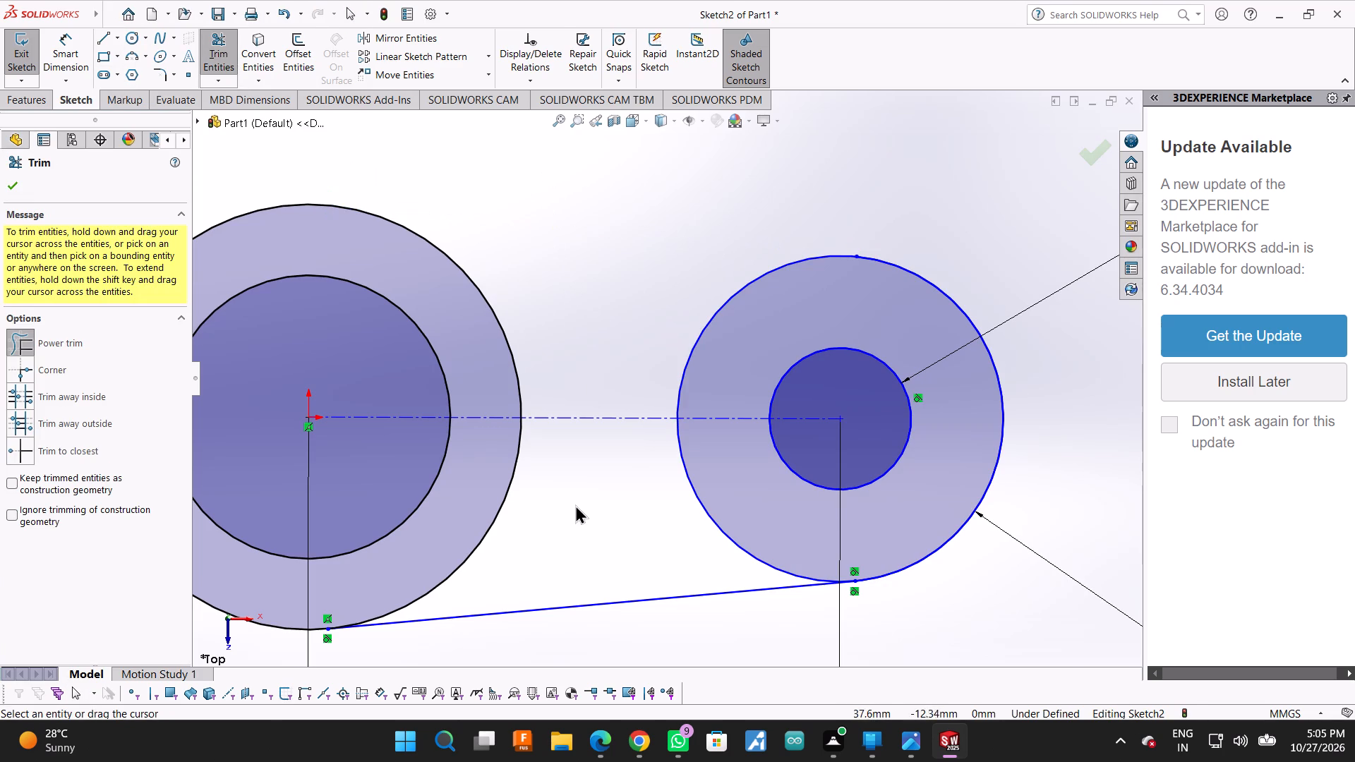
left_click_drag(578, 530, 625, 655)
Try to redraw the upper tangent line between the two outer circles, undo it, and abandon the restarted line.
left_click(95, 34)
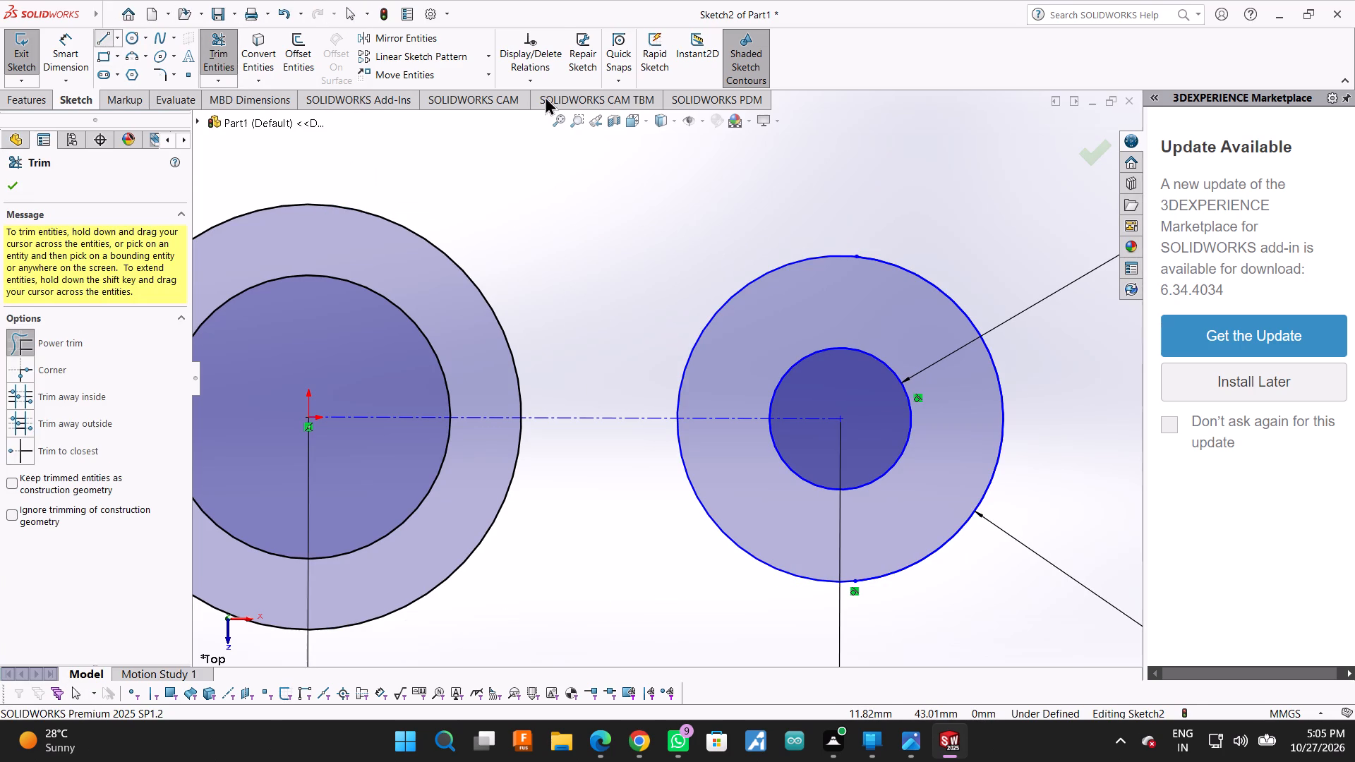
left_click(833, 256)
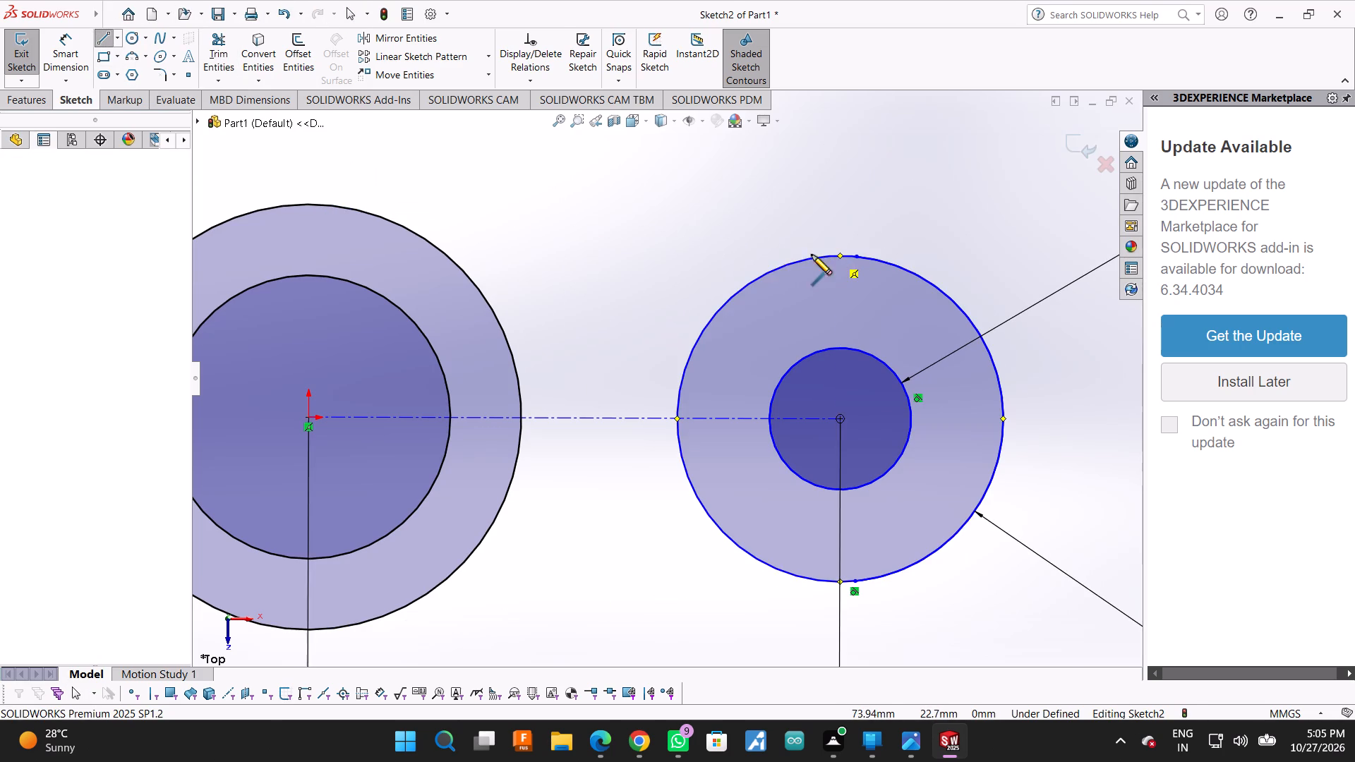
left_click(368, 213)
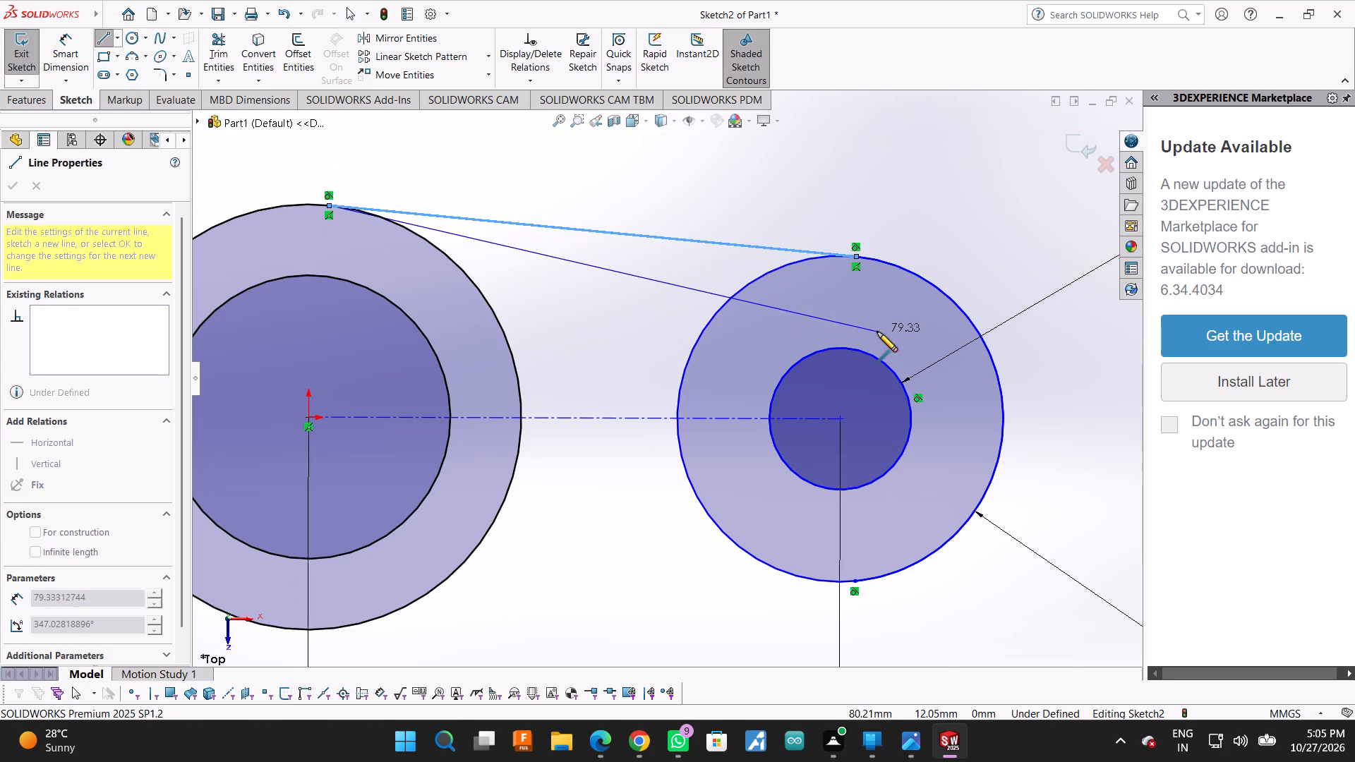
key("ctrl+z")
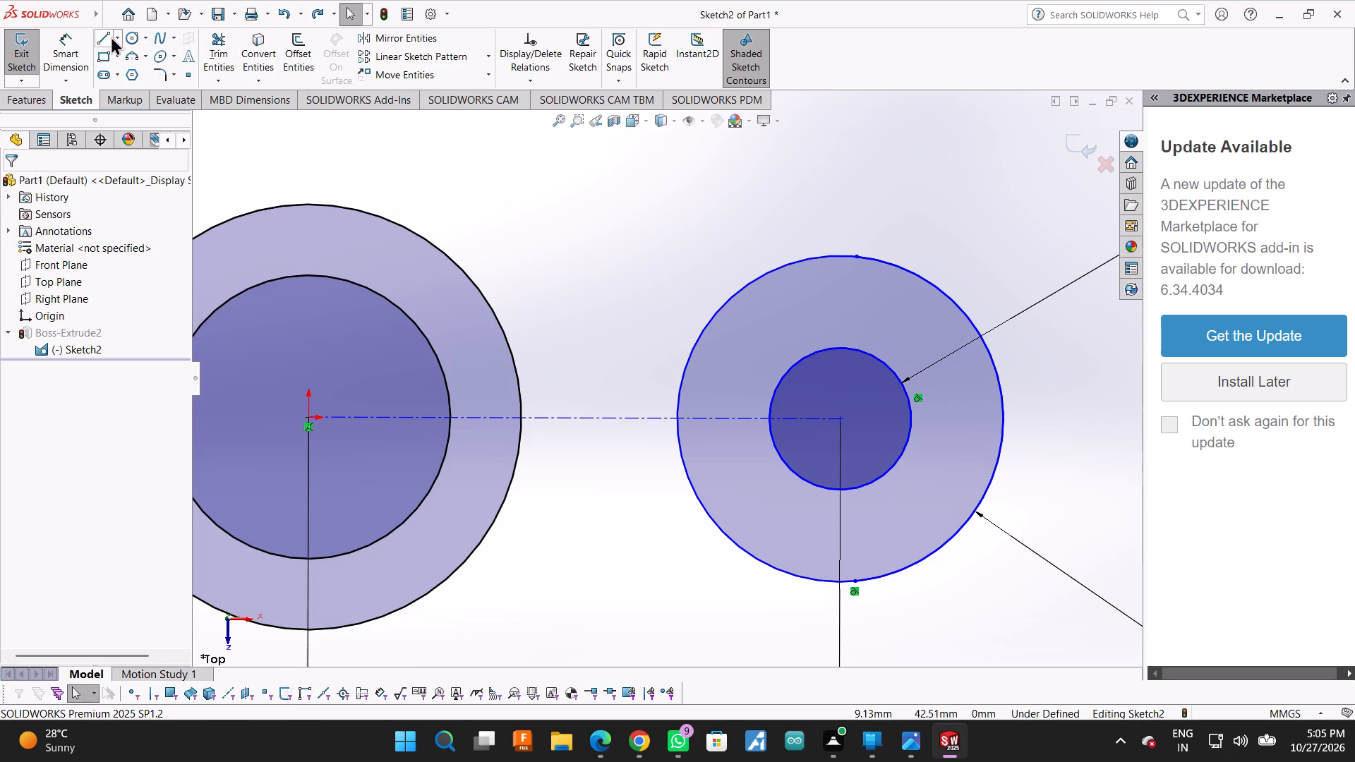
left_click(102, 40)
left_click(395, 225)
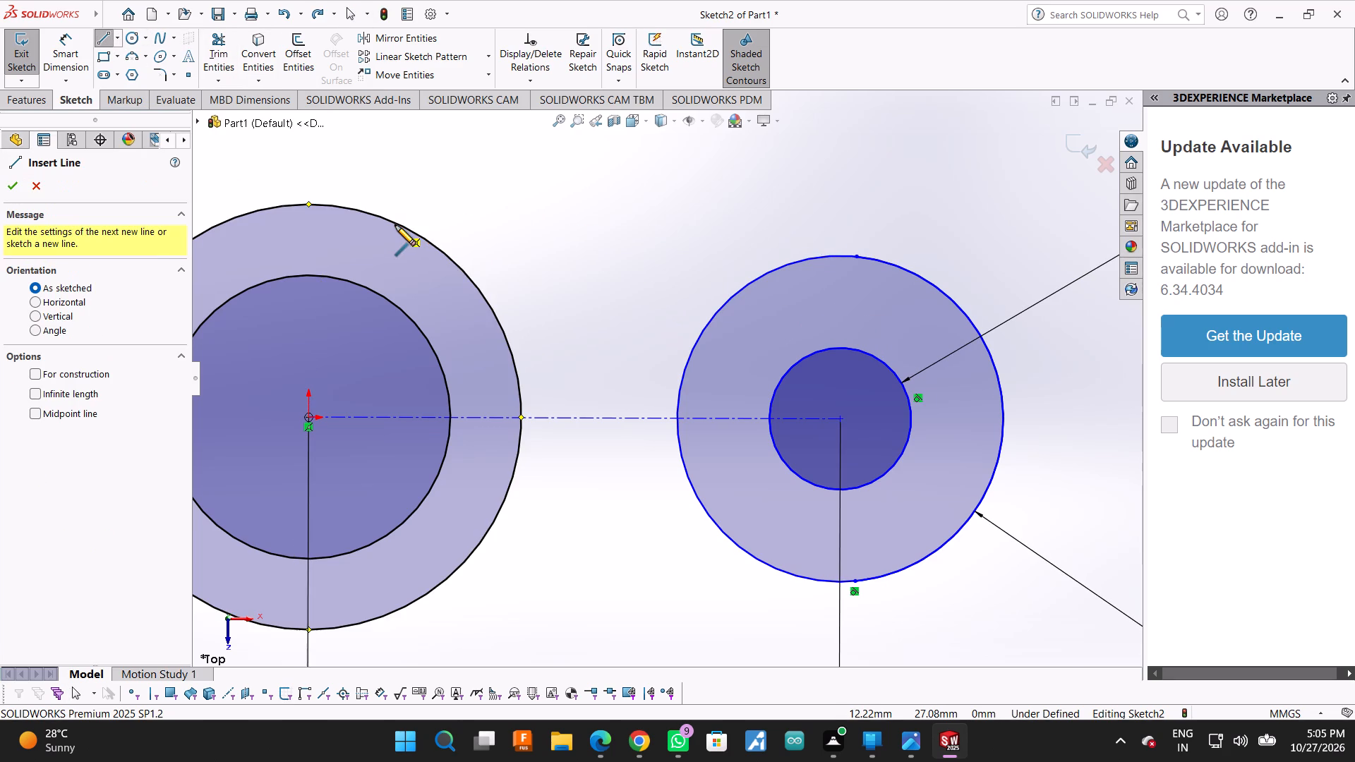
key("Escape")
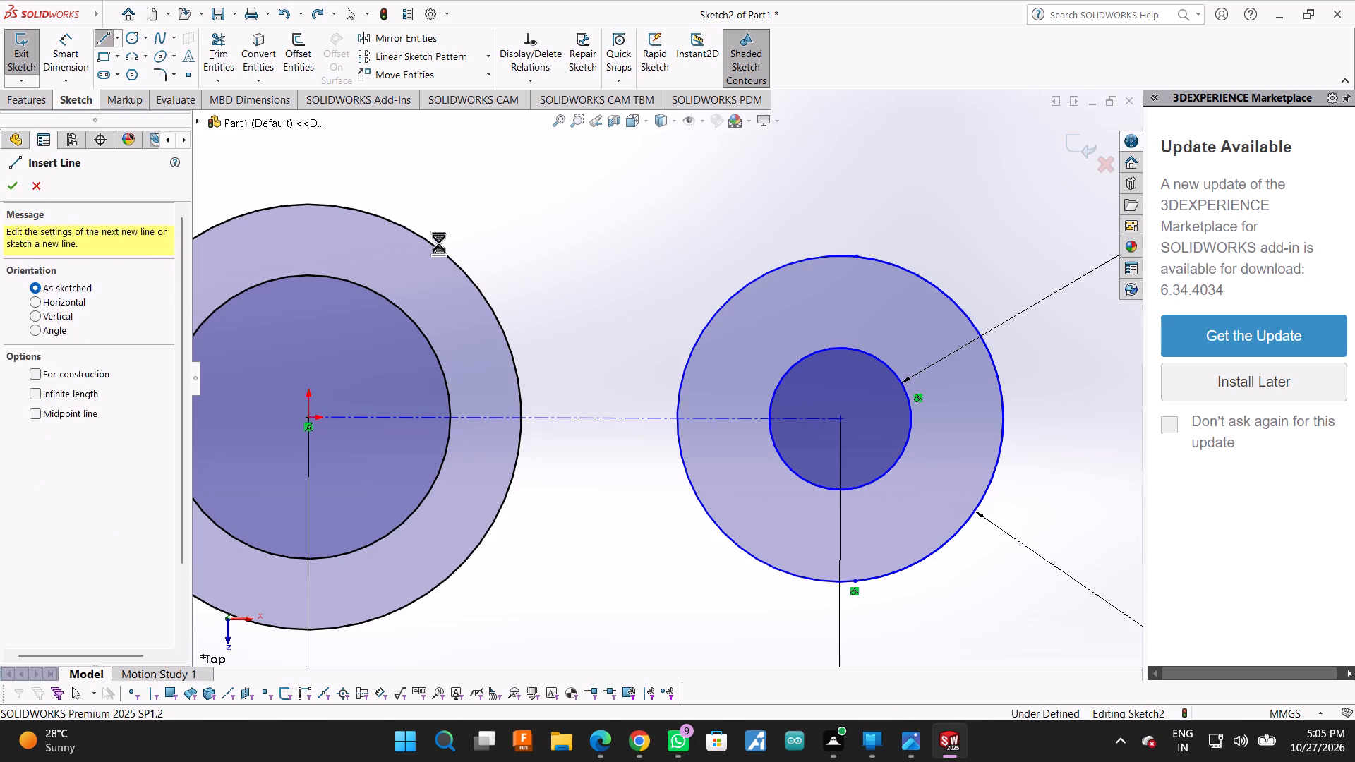
Draw an upper line about 74.7 mm long, tangent to the large-end and small-end outer circles.
left_click(105, 37)
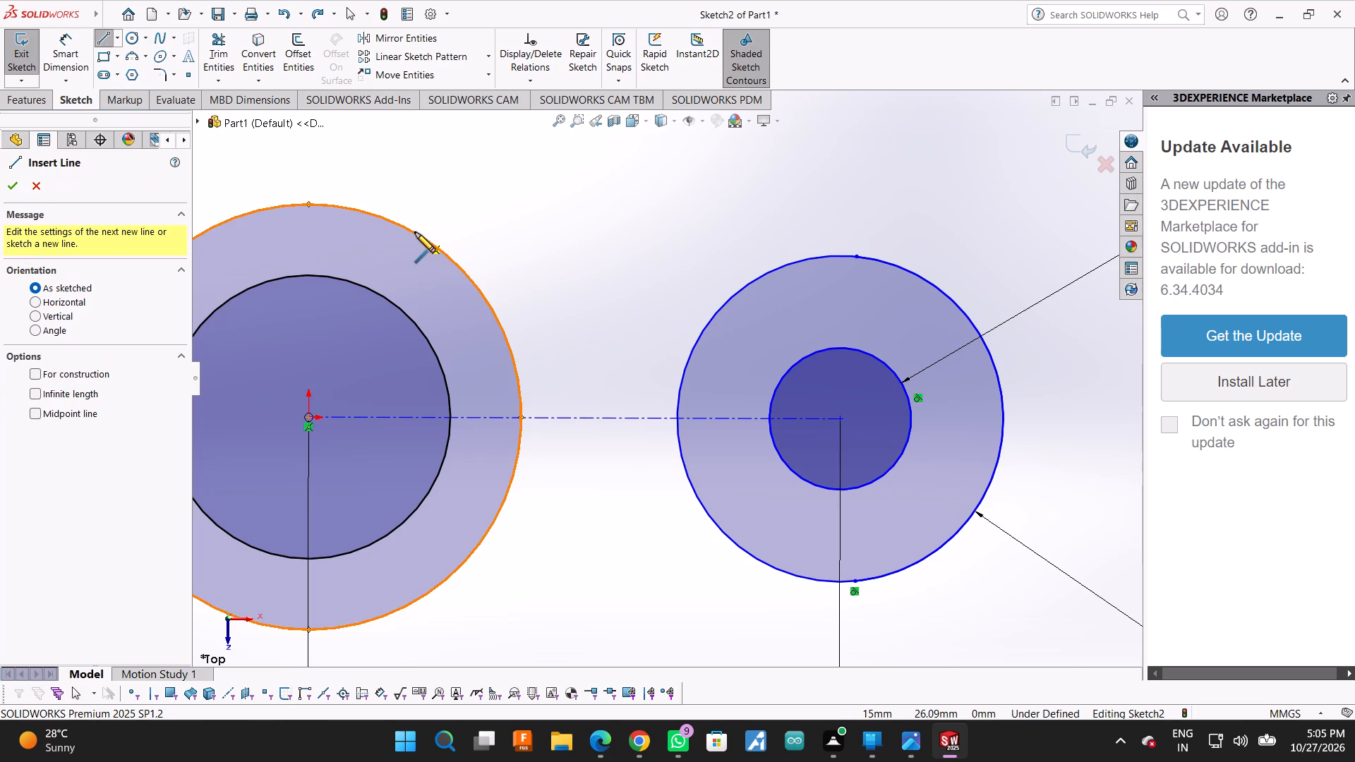
left_click(415, 232)
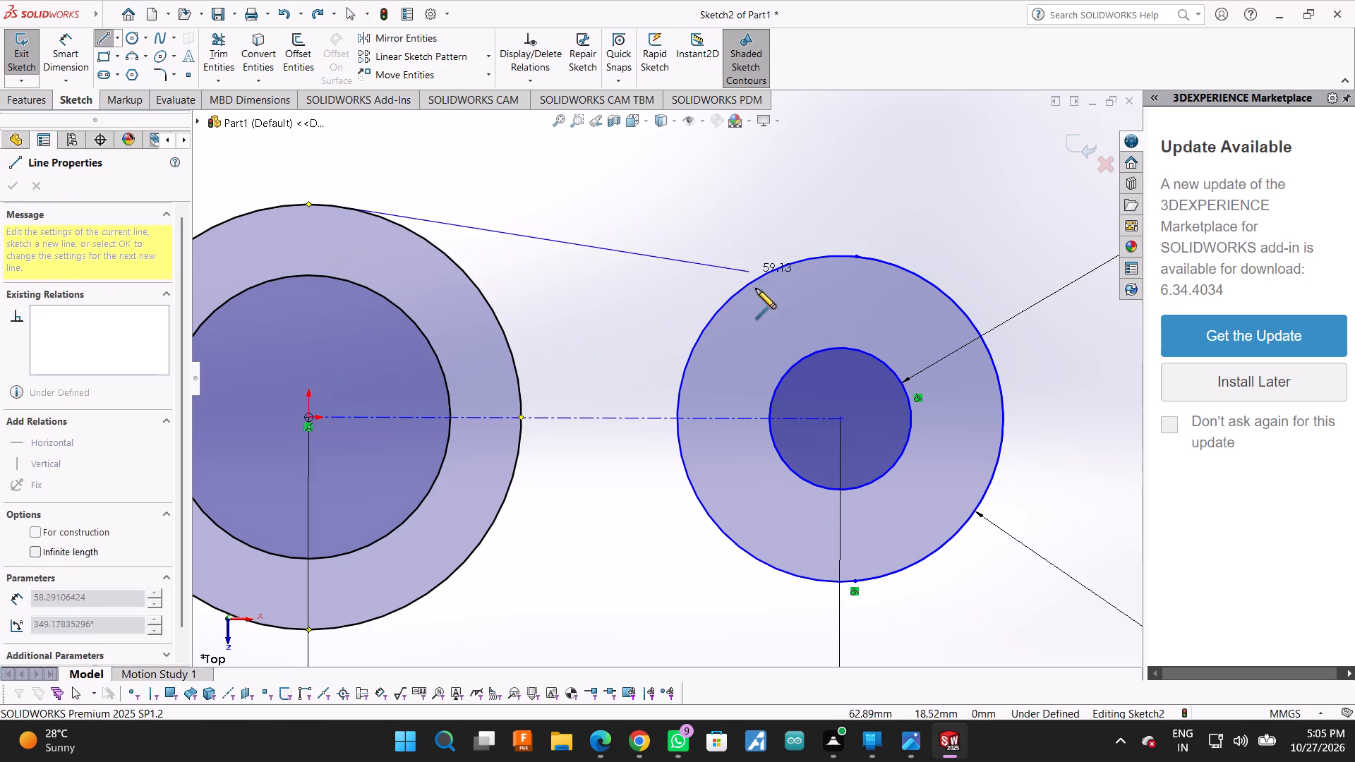
left_click(854, 255)
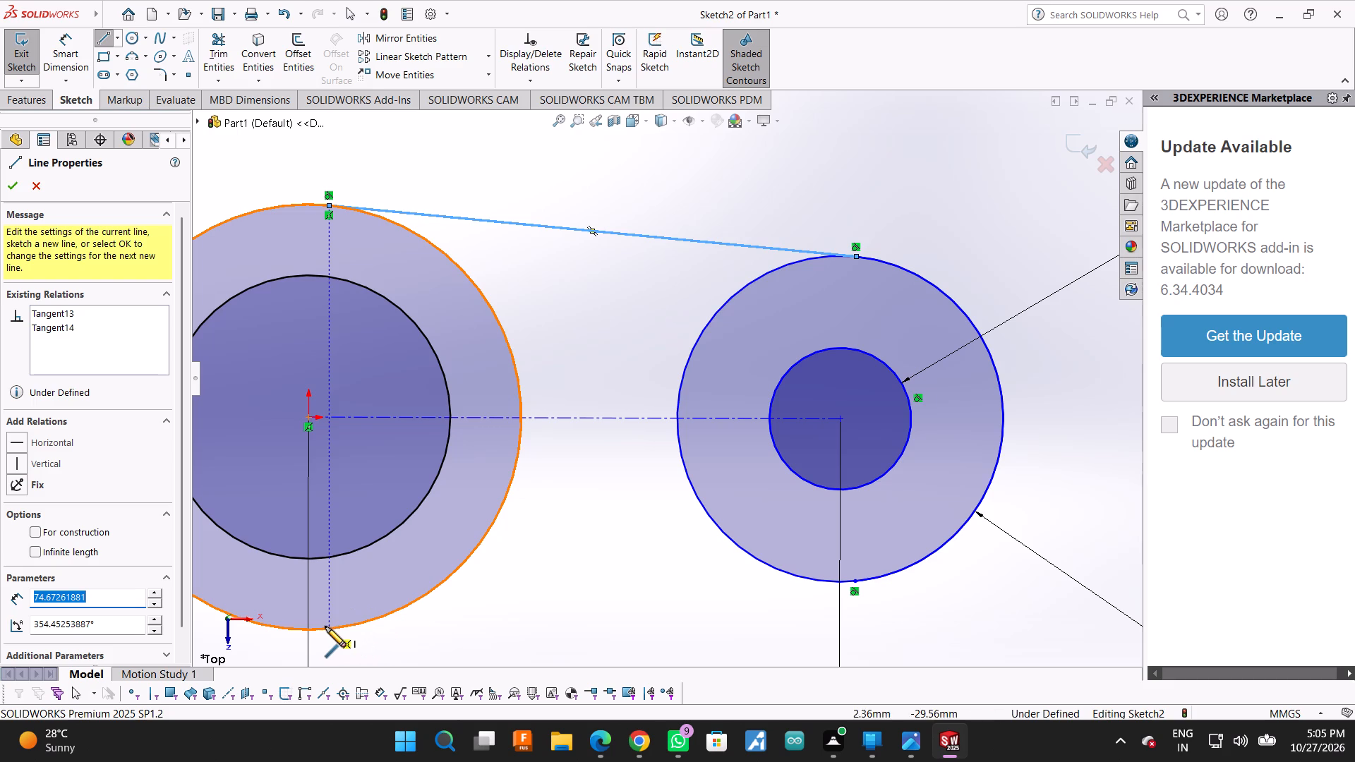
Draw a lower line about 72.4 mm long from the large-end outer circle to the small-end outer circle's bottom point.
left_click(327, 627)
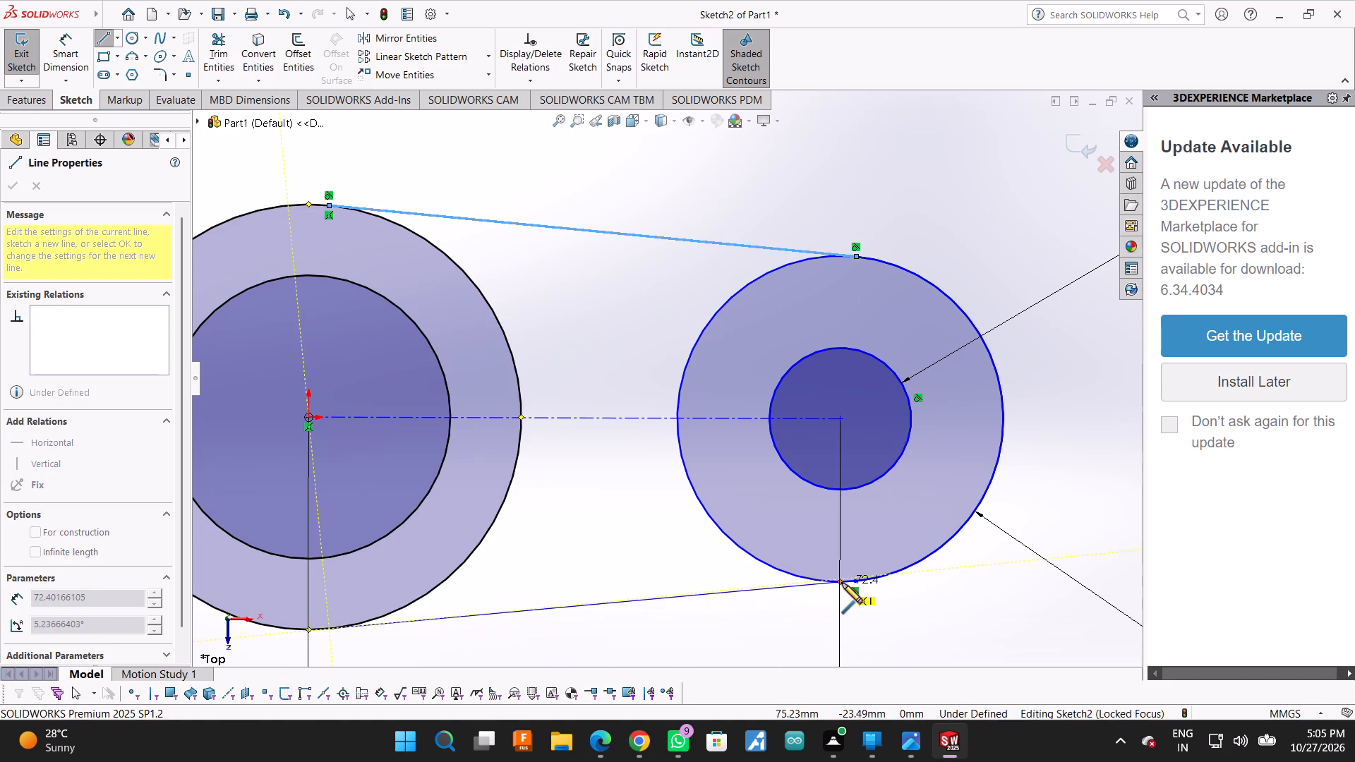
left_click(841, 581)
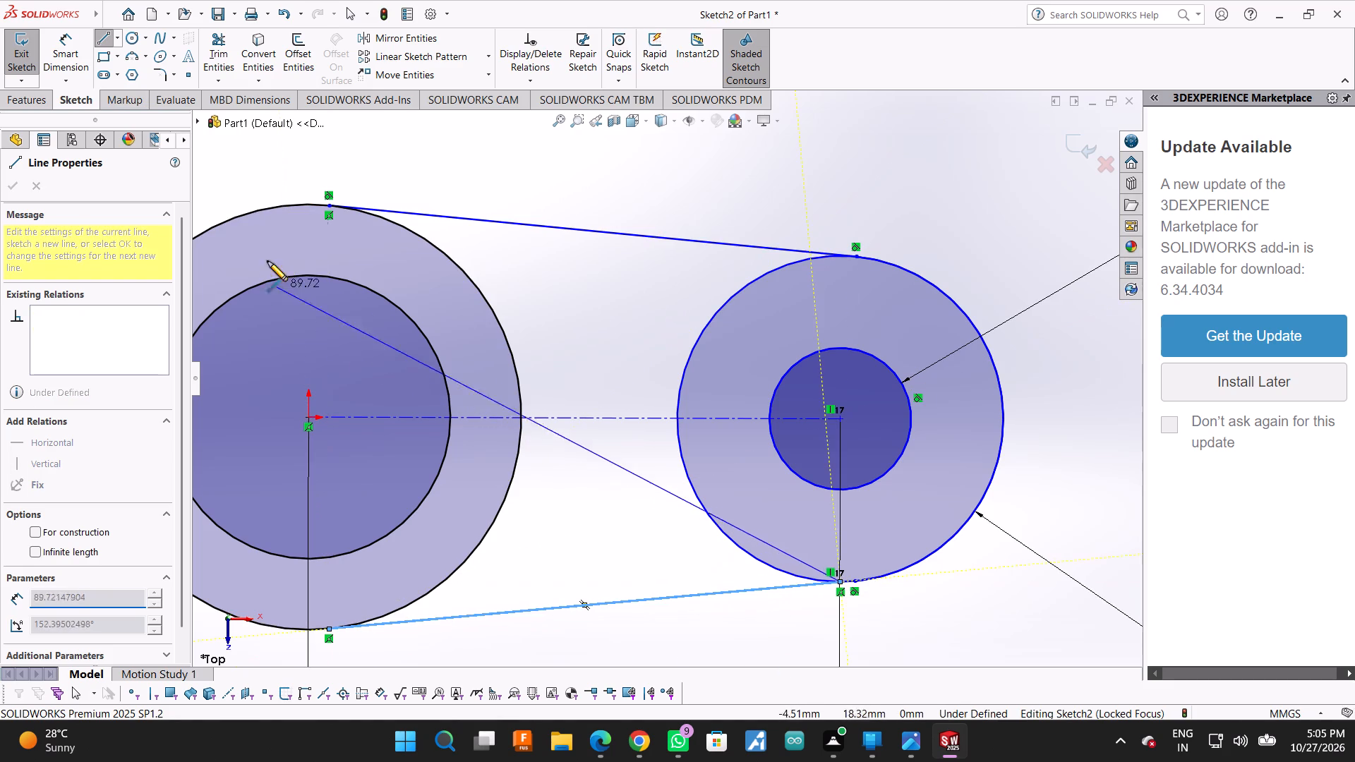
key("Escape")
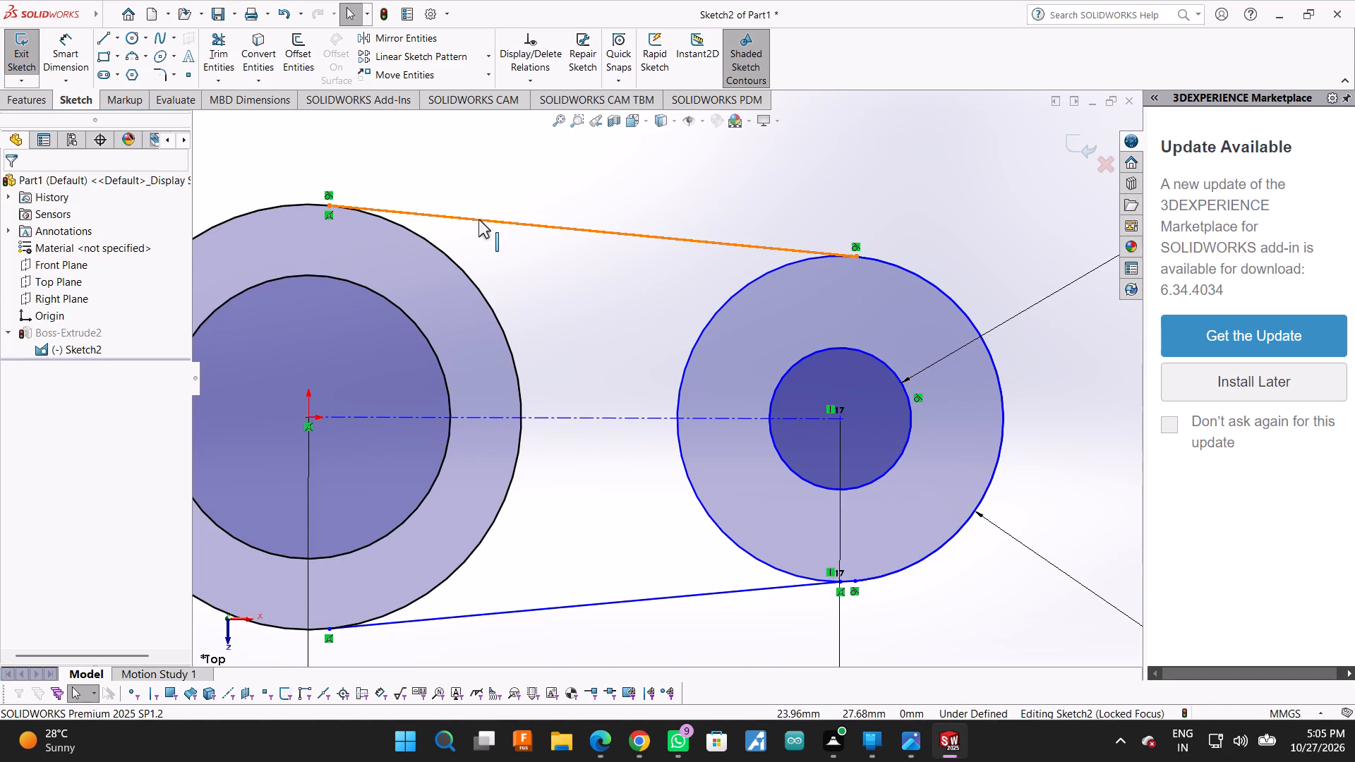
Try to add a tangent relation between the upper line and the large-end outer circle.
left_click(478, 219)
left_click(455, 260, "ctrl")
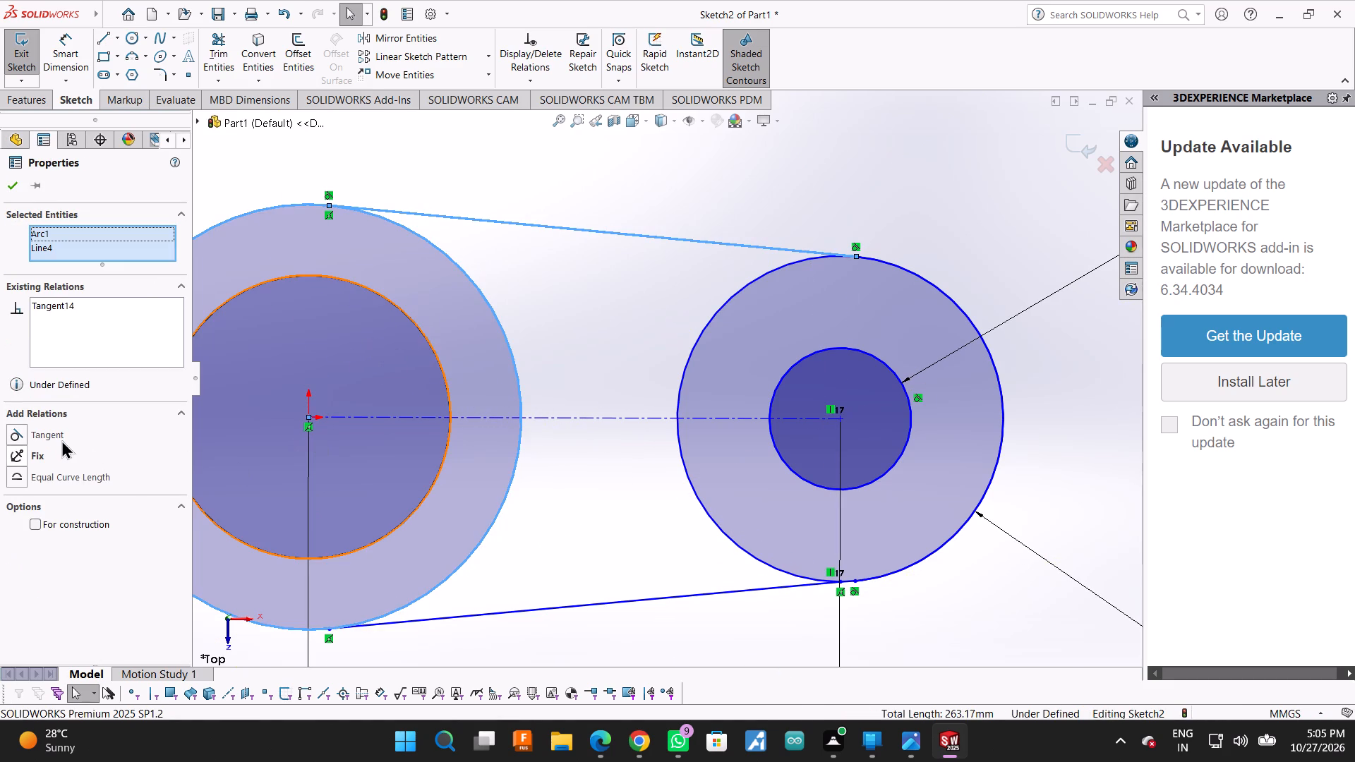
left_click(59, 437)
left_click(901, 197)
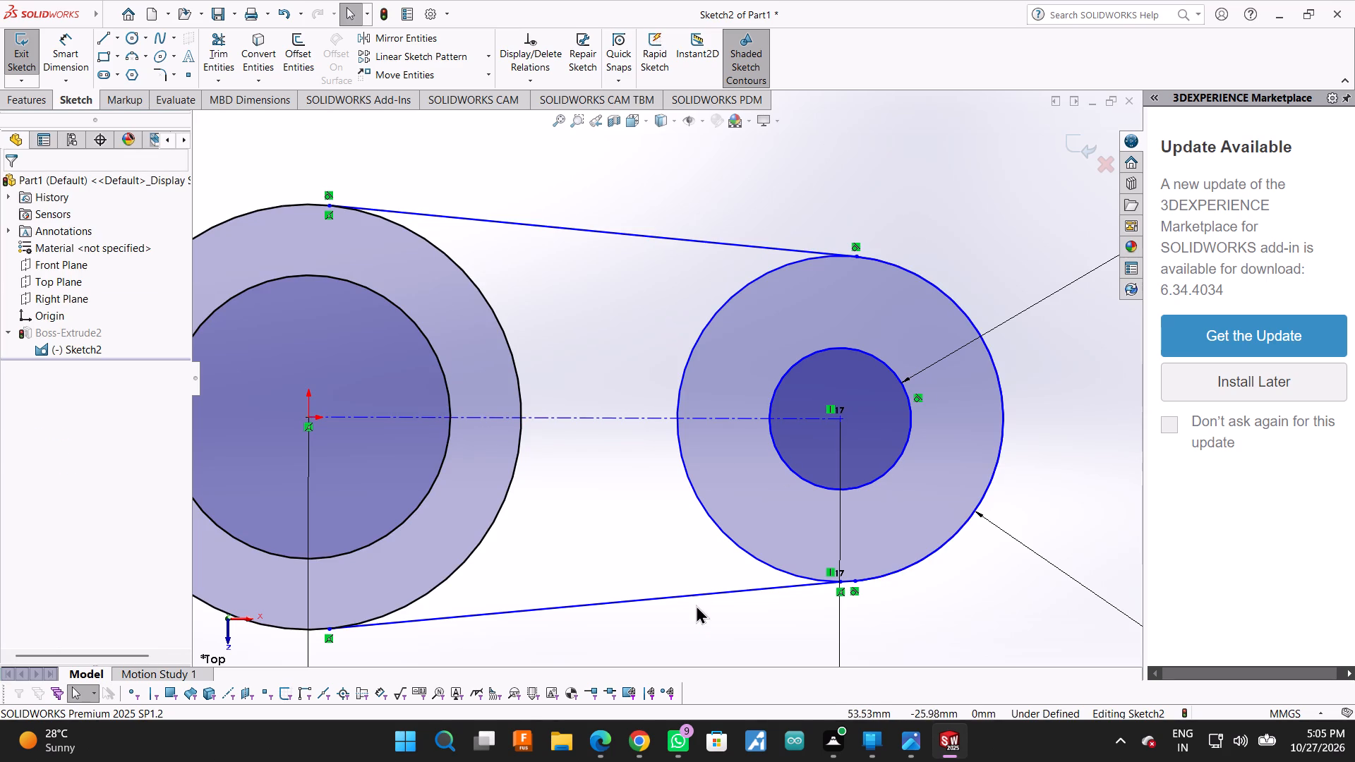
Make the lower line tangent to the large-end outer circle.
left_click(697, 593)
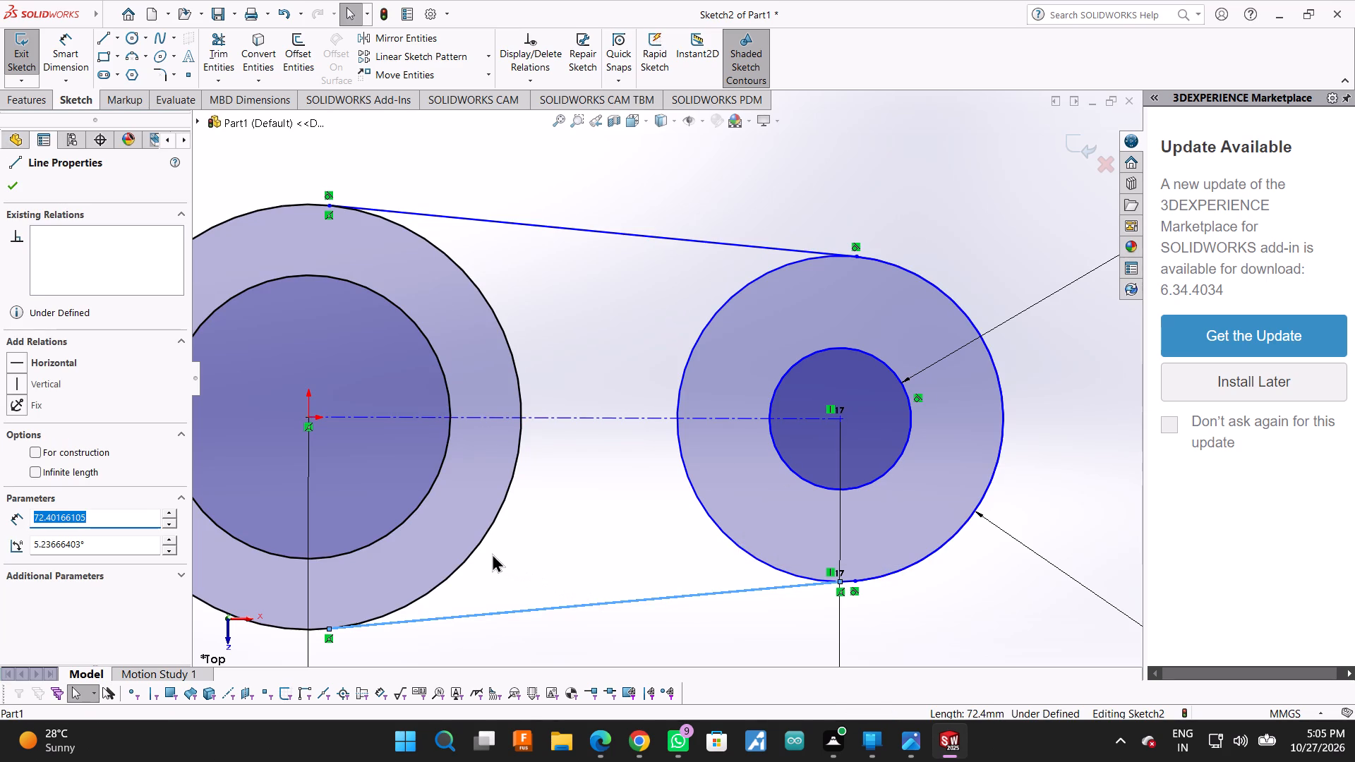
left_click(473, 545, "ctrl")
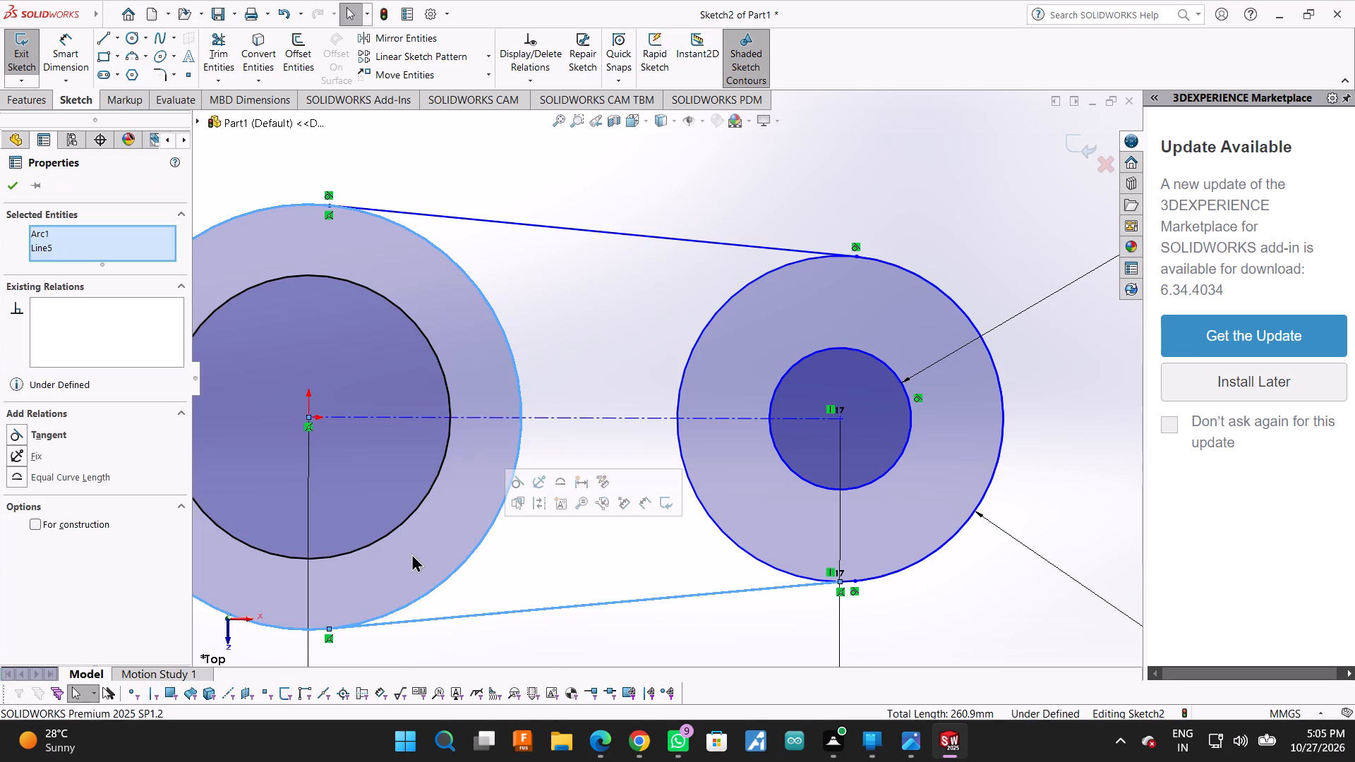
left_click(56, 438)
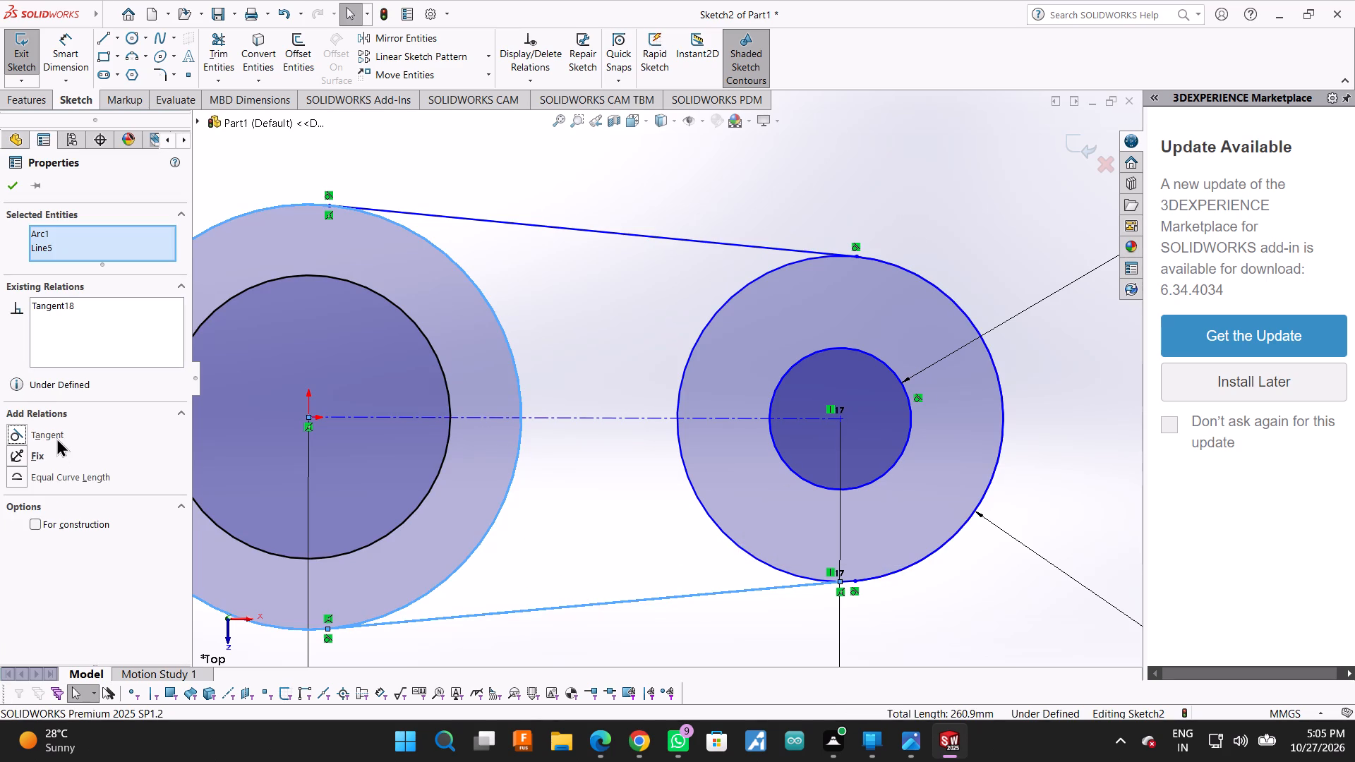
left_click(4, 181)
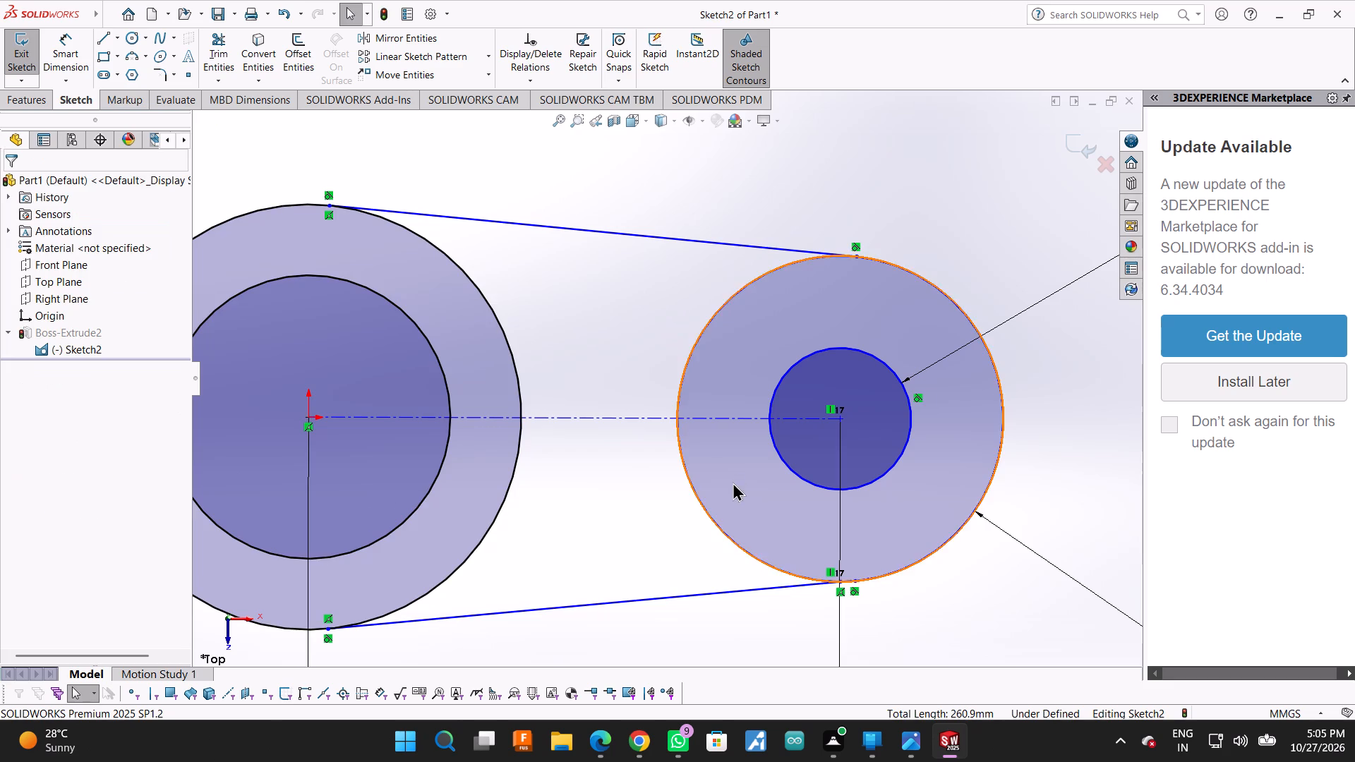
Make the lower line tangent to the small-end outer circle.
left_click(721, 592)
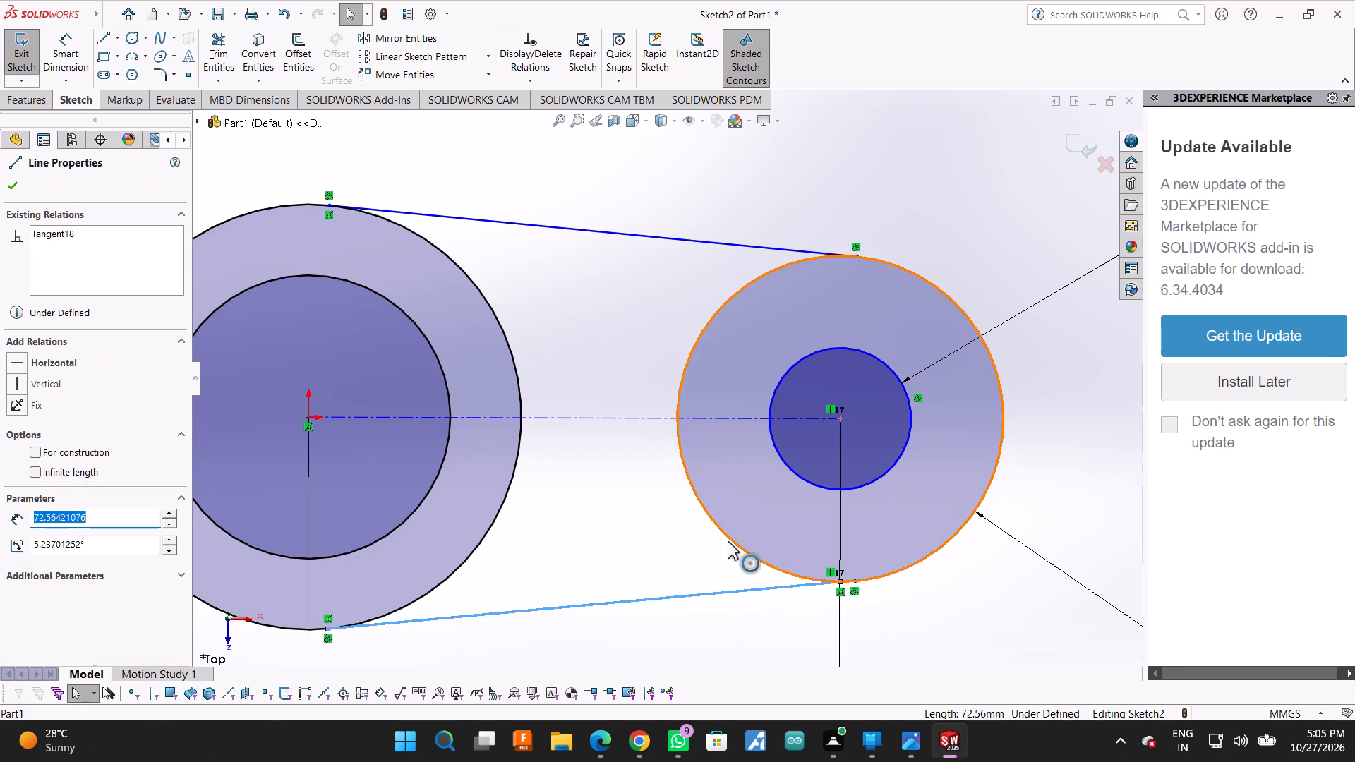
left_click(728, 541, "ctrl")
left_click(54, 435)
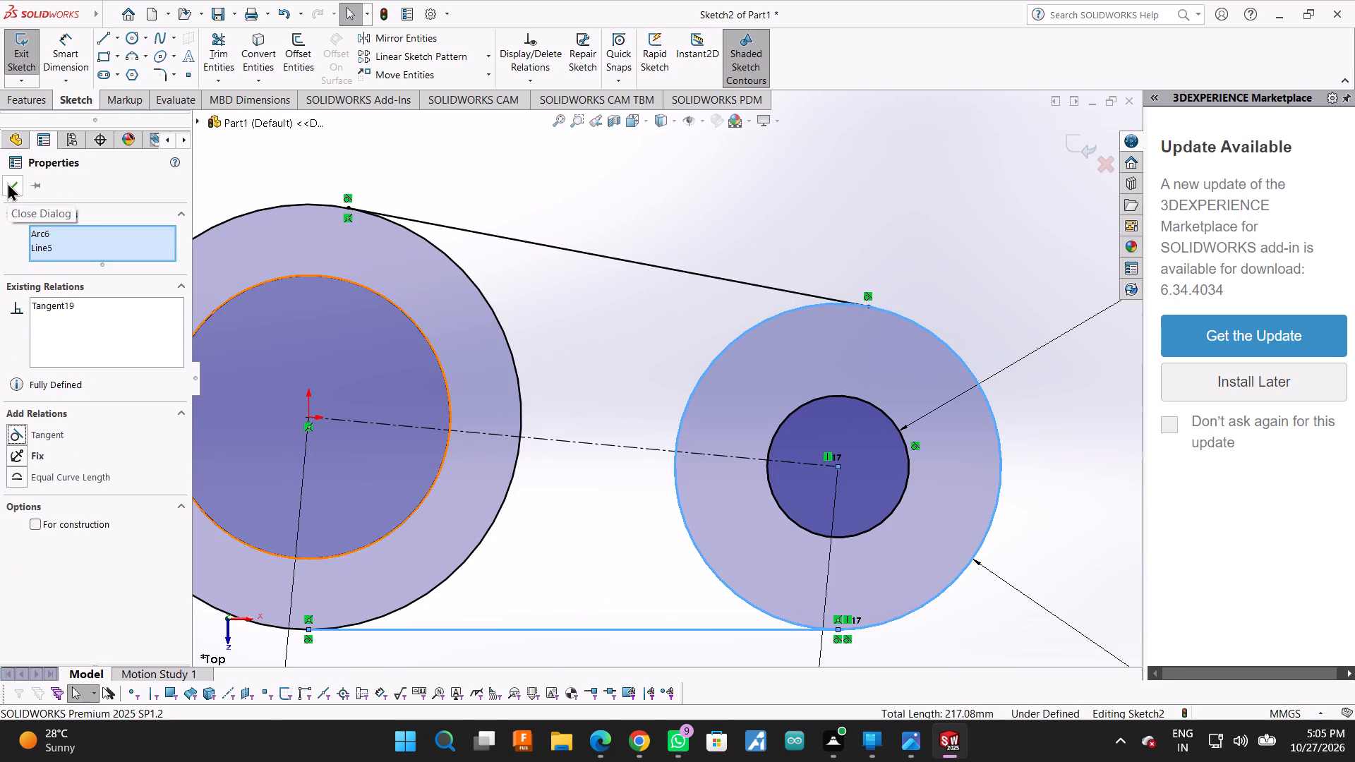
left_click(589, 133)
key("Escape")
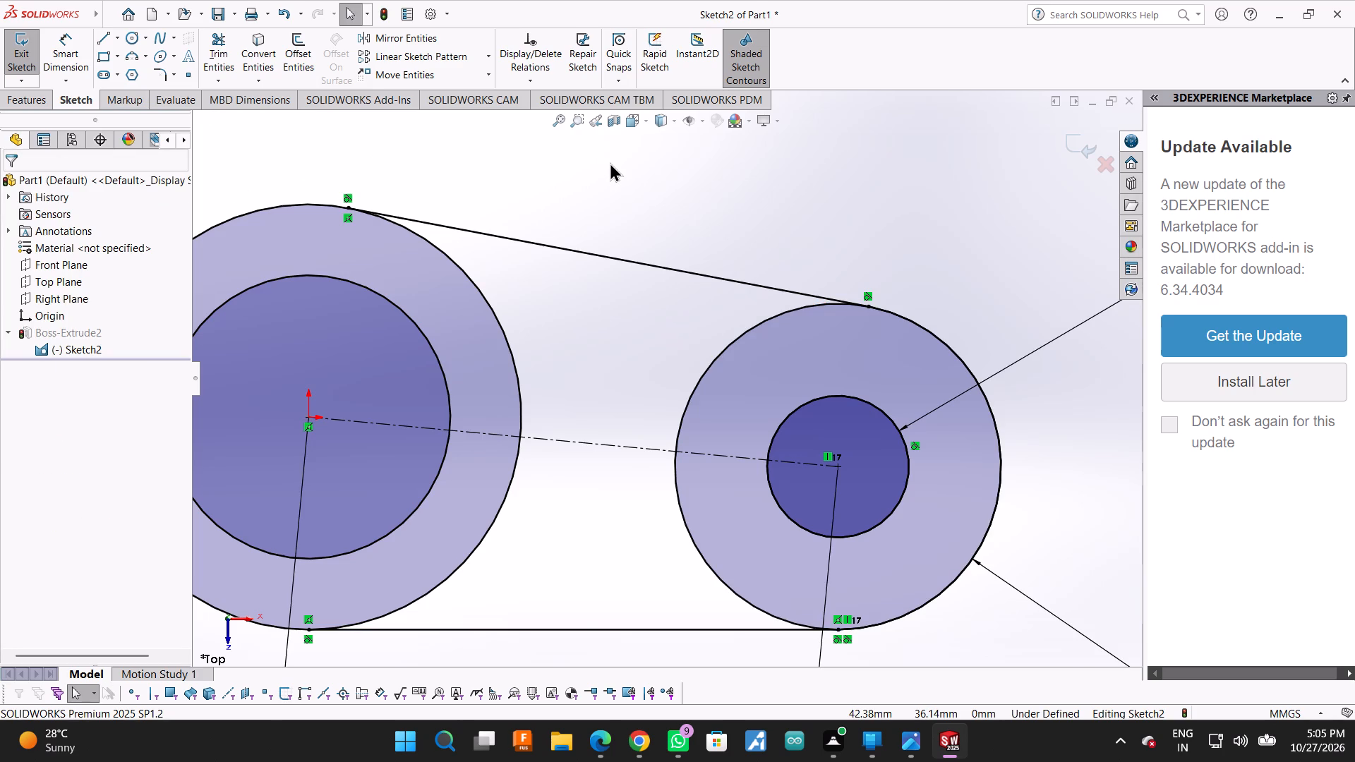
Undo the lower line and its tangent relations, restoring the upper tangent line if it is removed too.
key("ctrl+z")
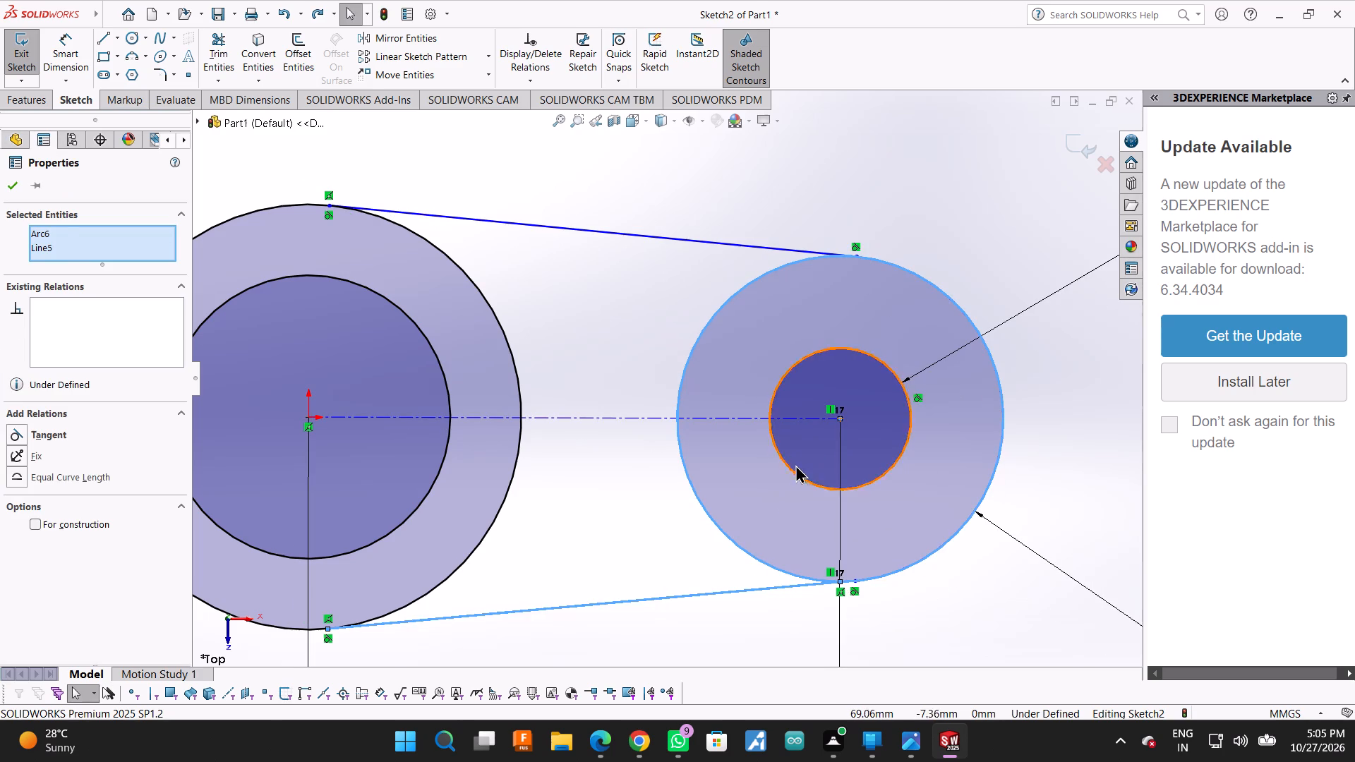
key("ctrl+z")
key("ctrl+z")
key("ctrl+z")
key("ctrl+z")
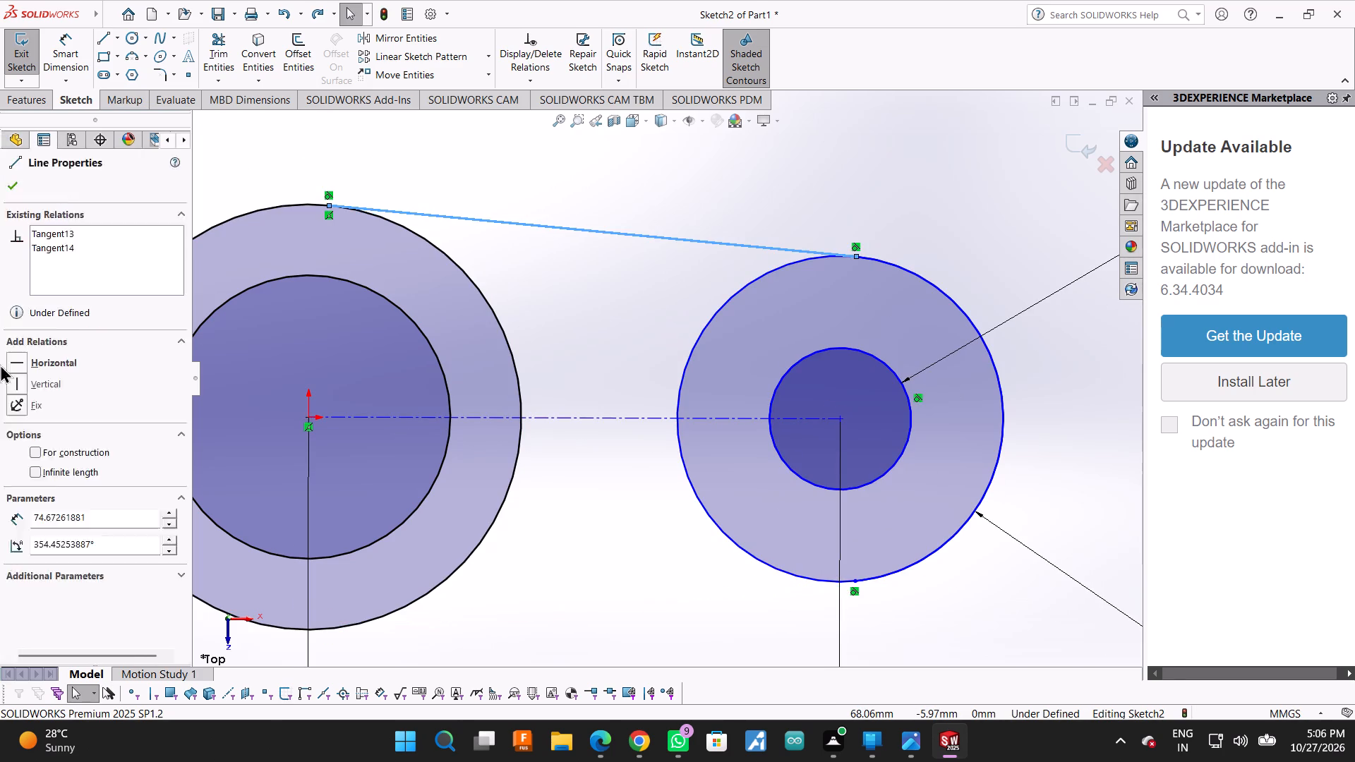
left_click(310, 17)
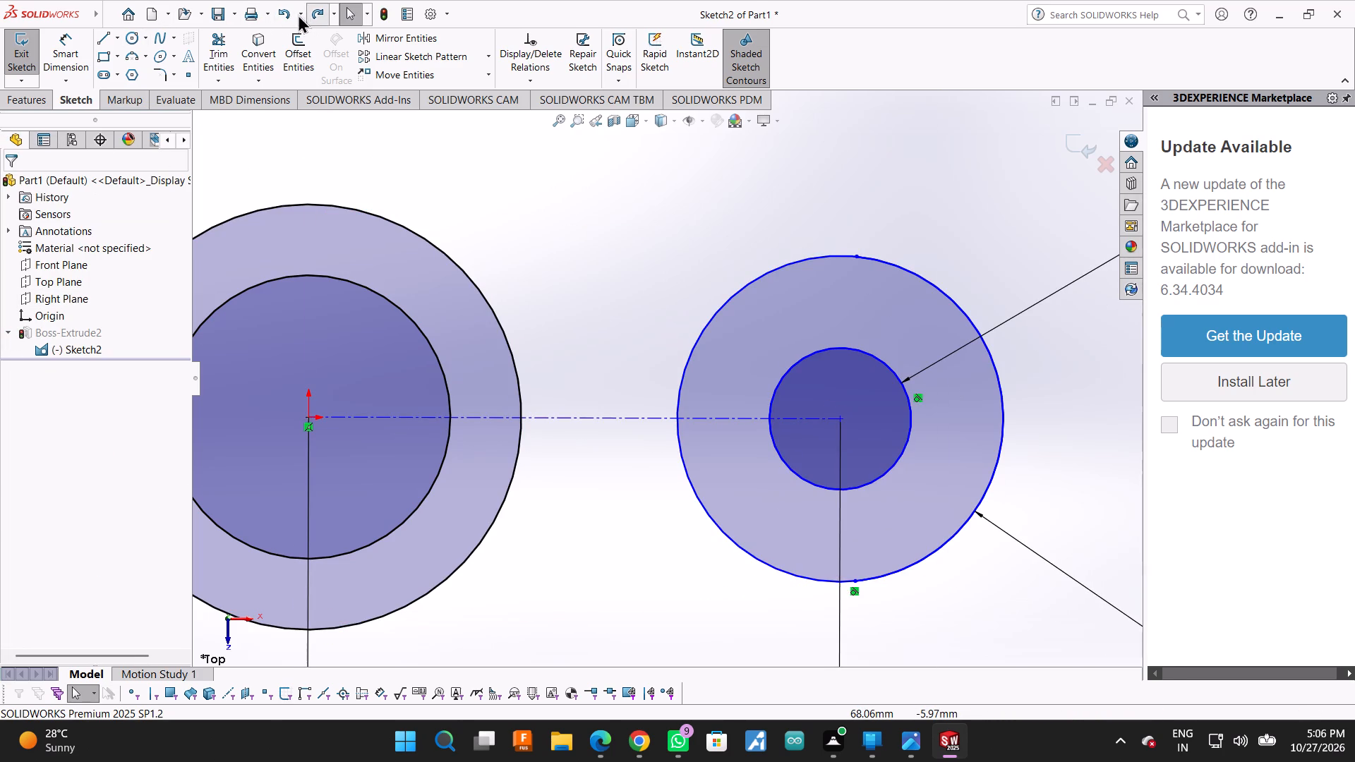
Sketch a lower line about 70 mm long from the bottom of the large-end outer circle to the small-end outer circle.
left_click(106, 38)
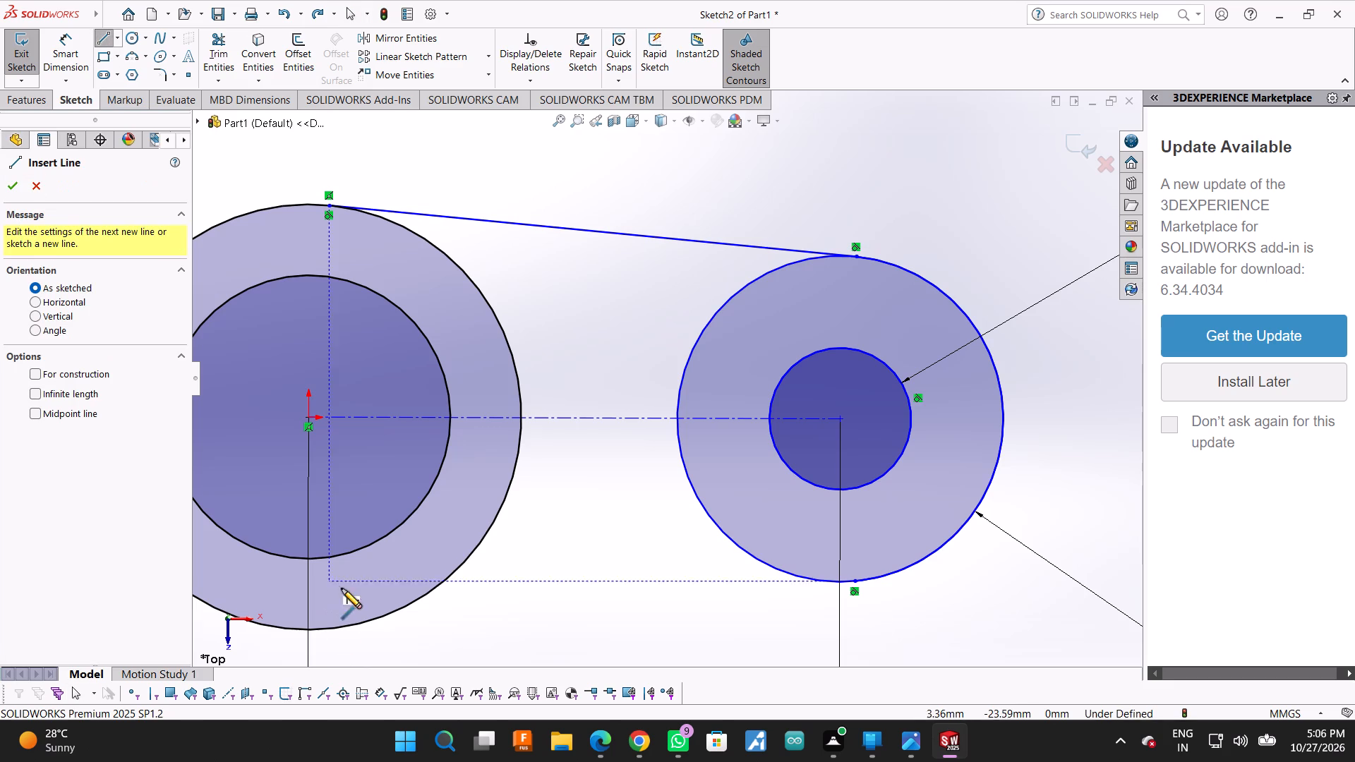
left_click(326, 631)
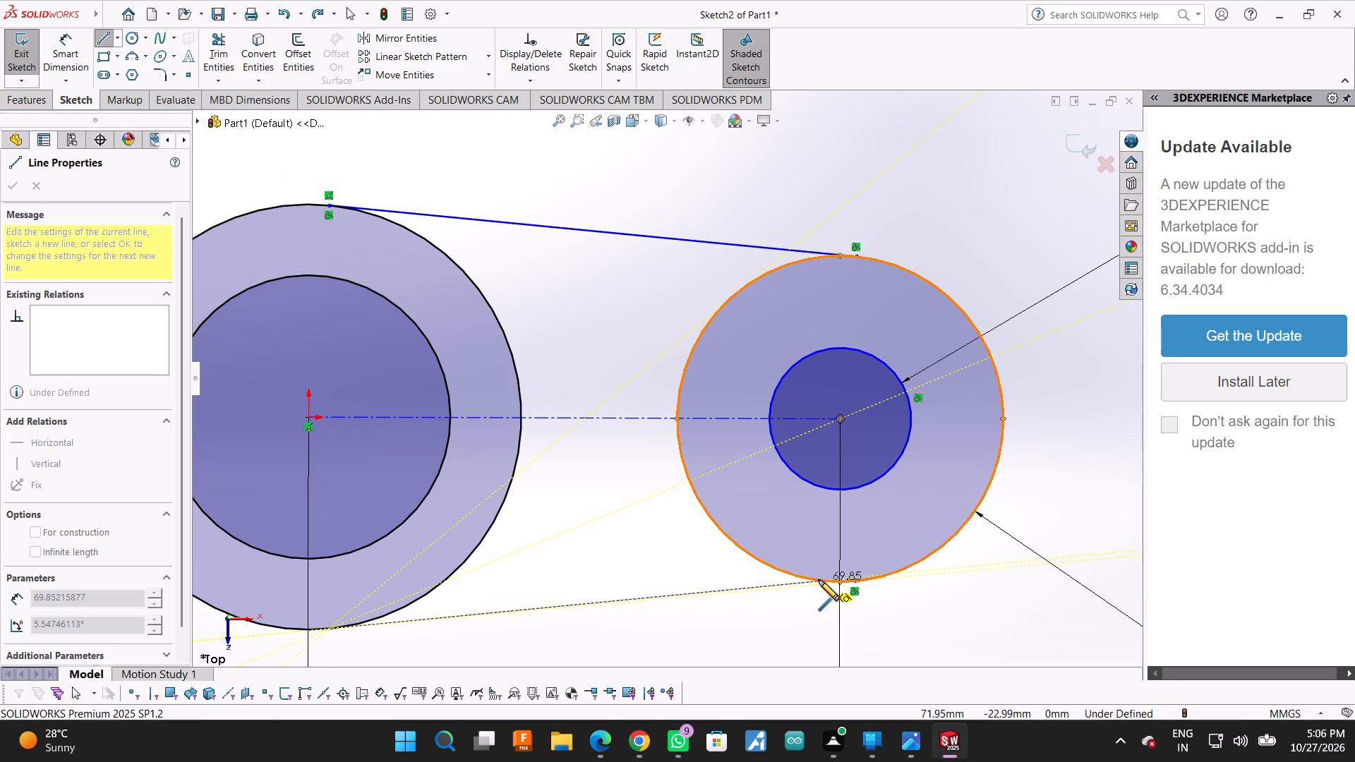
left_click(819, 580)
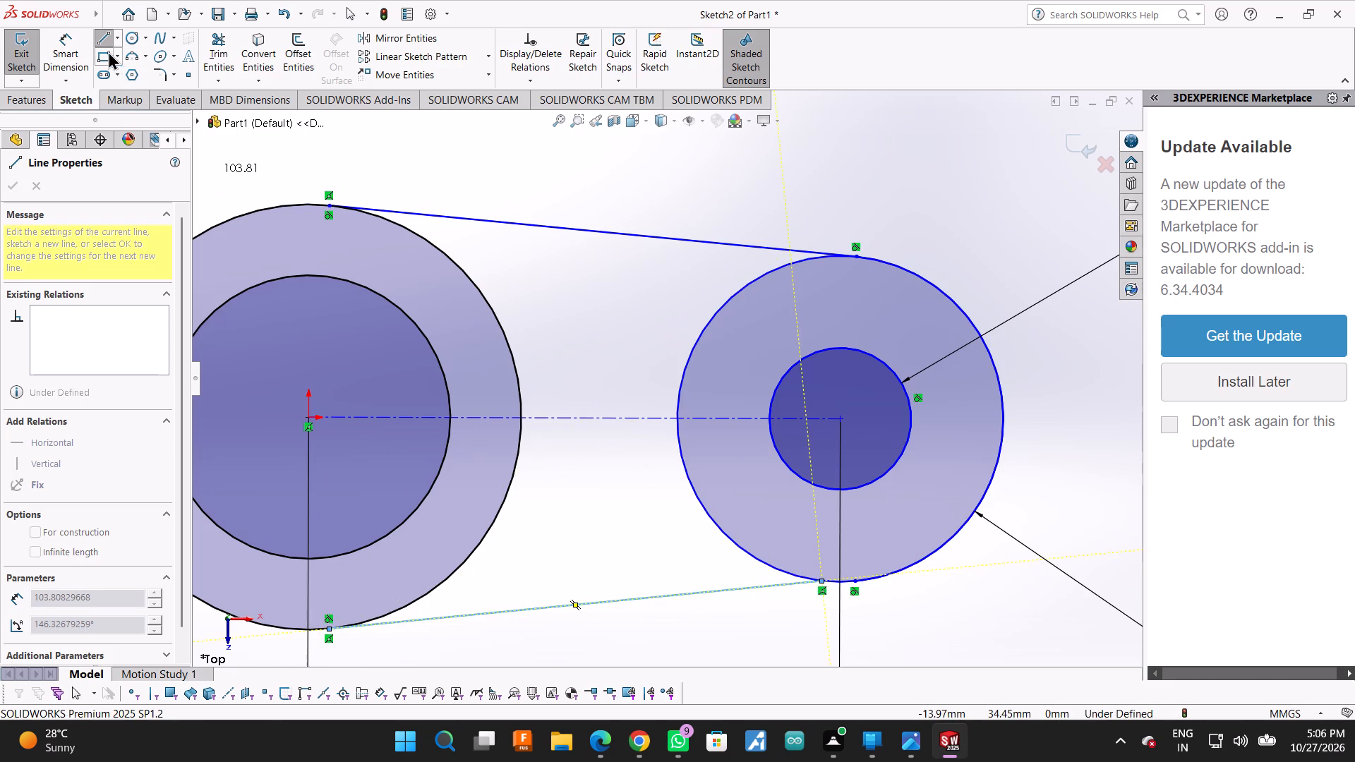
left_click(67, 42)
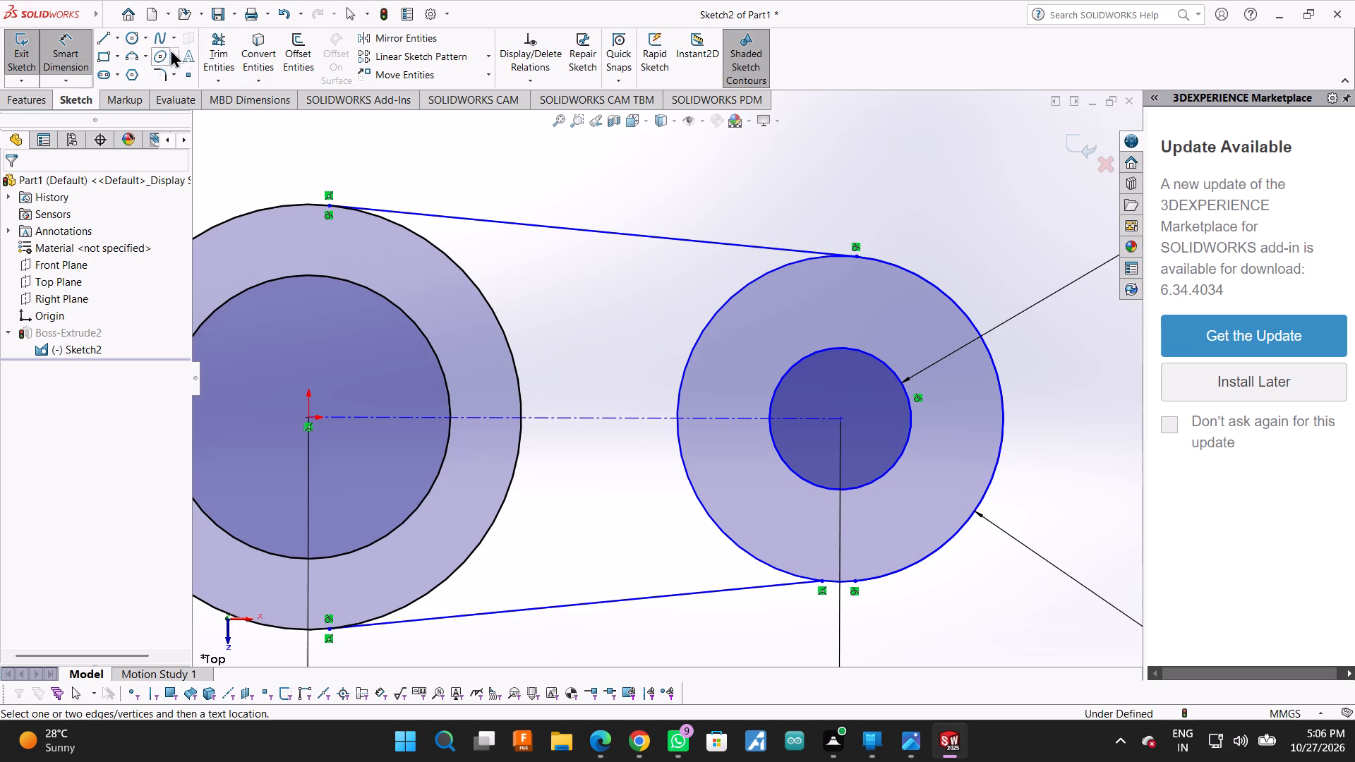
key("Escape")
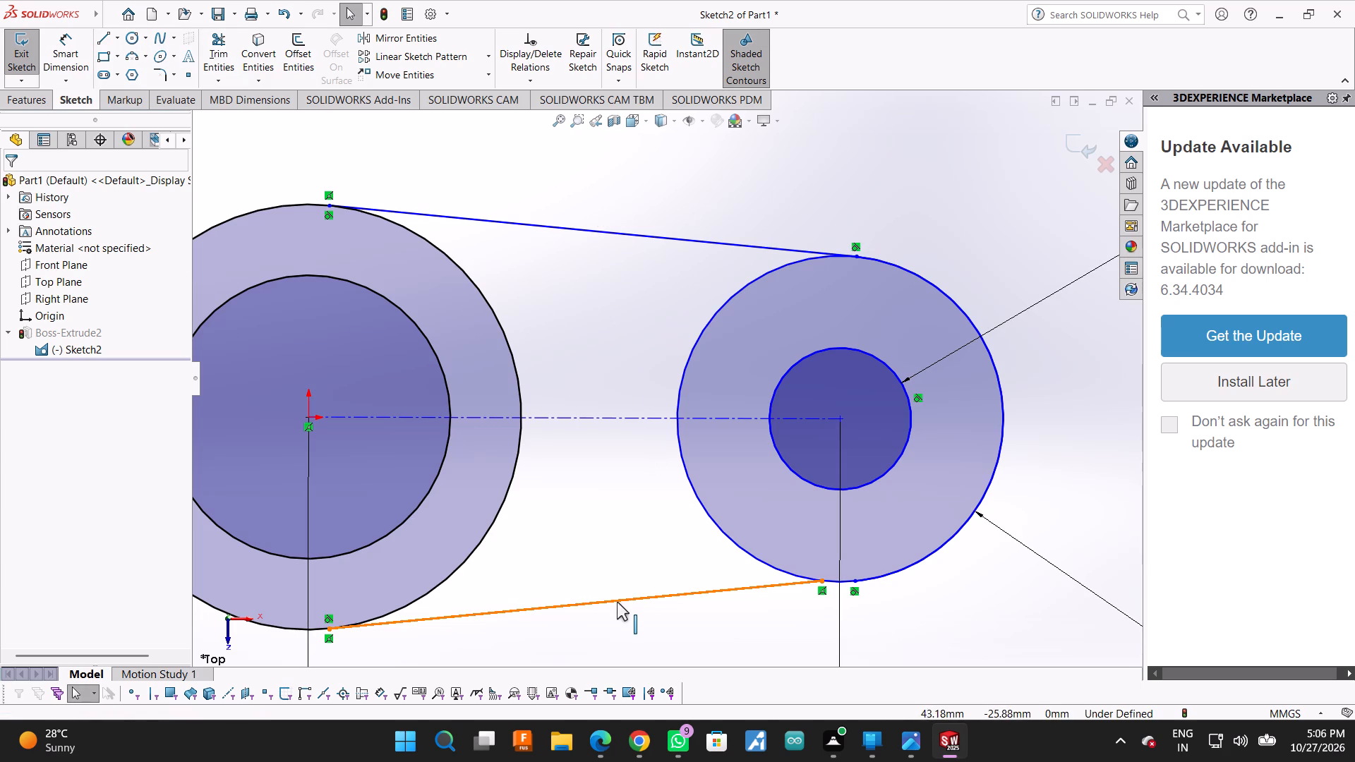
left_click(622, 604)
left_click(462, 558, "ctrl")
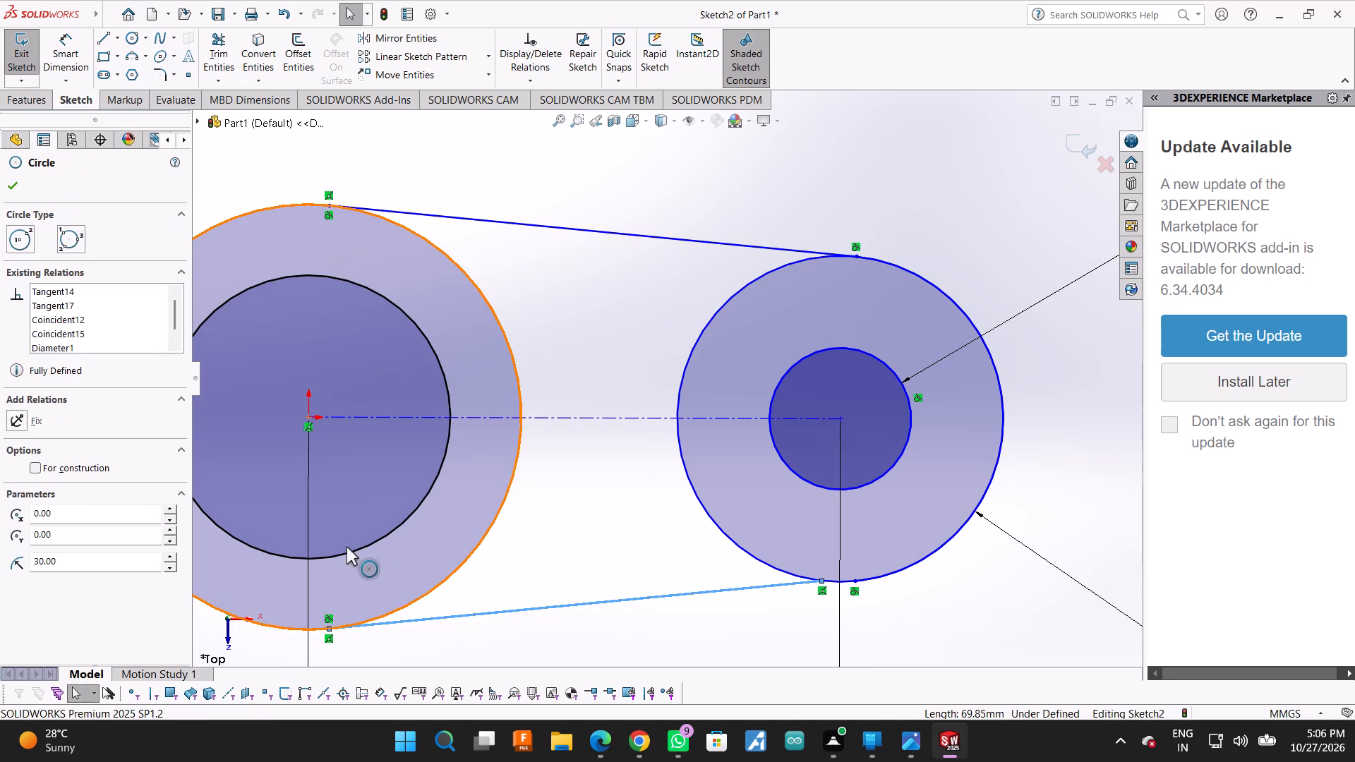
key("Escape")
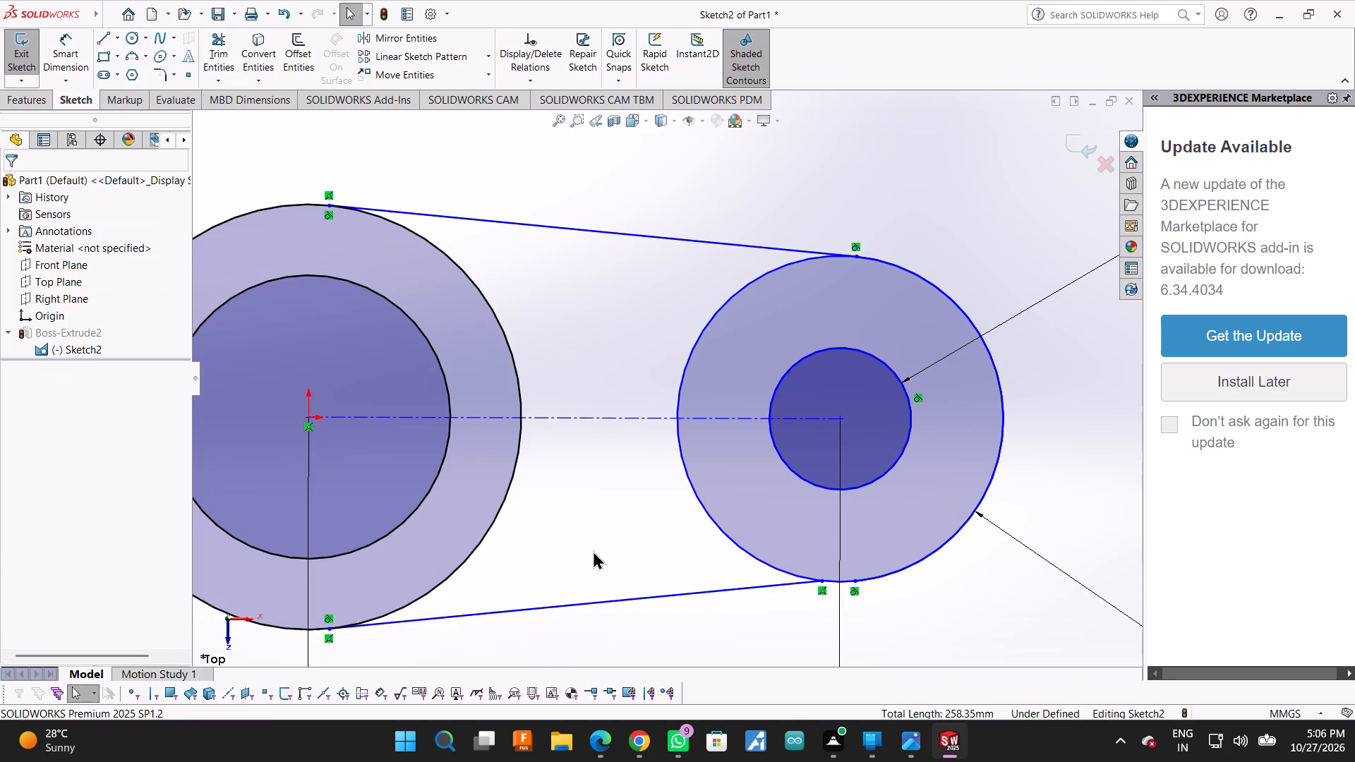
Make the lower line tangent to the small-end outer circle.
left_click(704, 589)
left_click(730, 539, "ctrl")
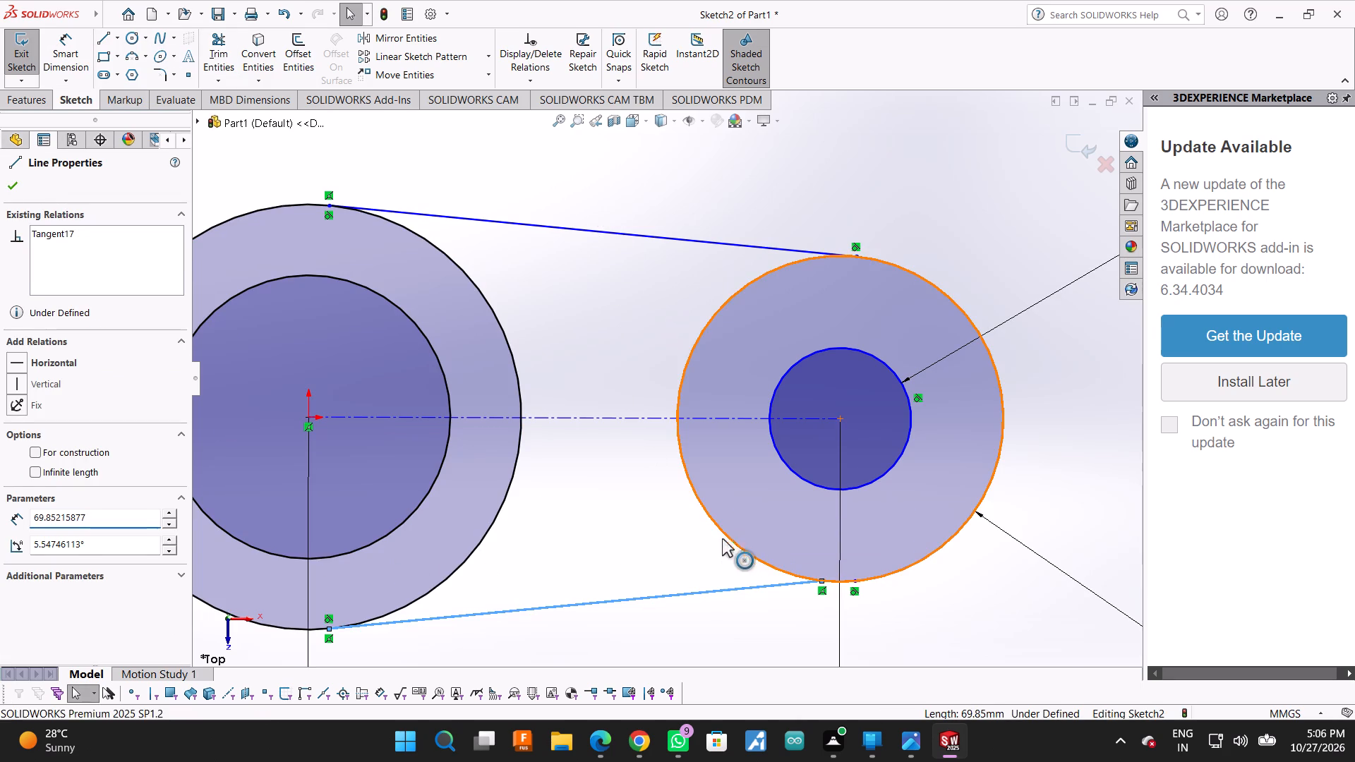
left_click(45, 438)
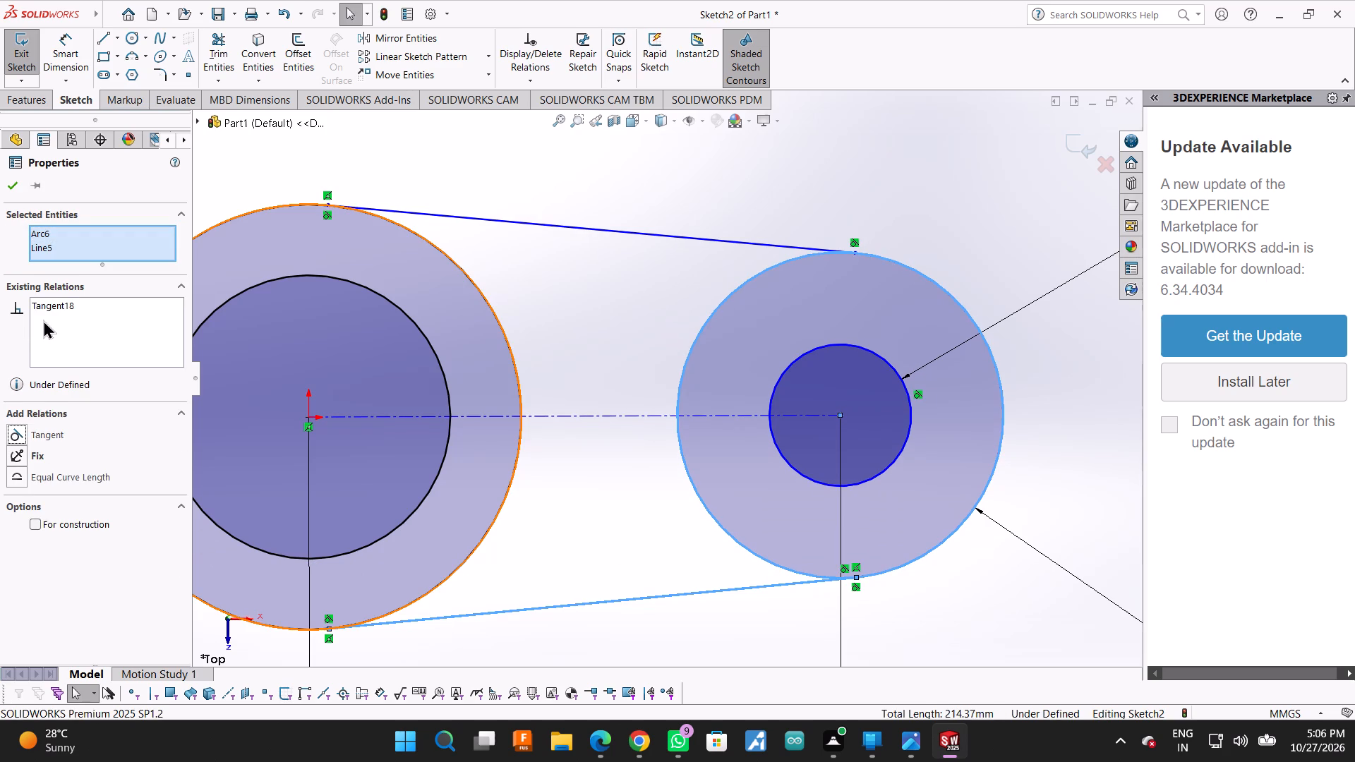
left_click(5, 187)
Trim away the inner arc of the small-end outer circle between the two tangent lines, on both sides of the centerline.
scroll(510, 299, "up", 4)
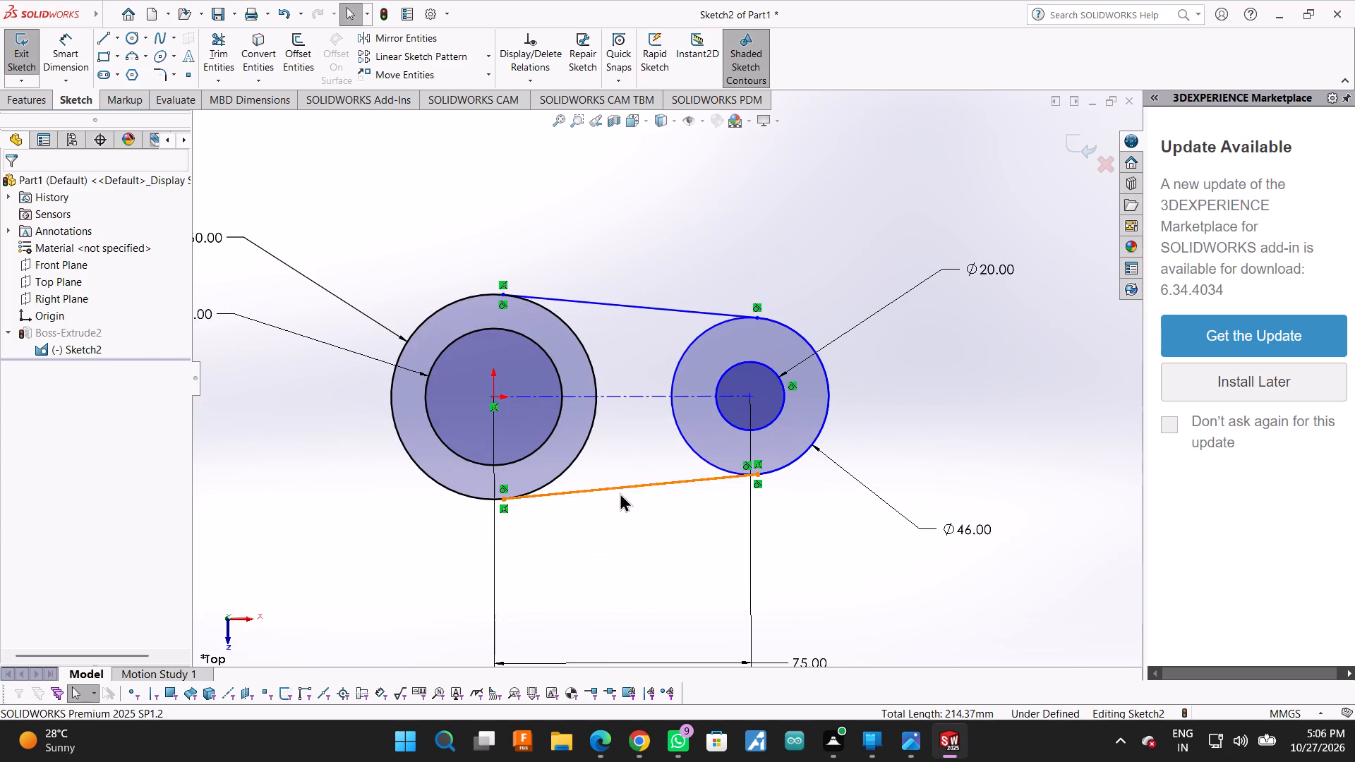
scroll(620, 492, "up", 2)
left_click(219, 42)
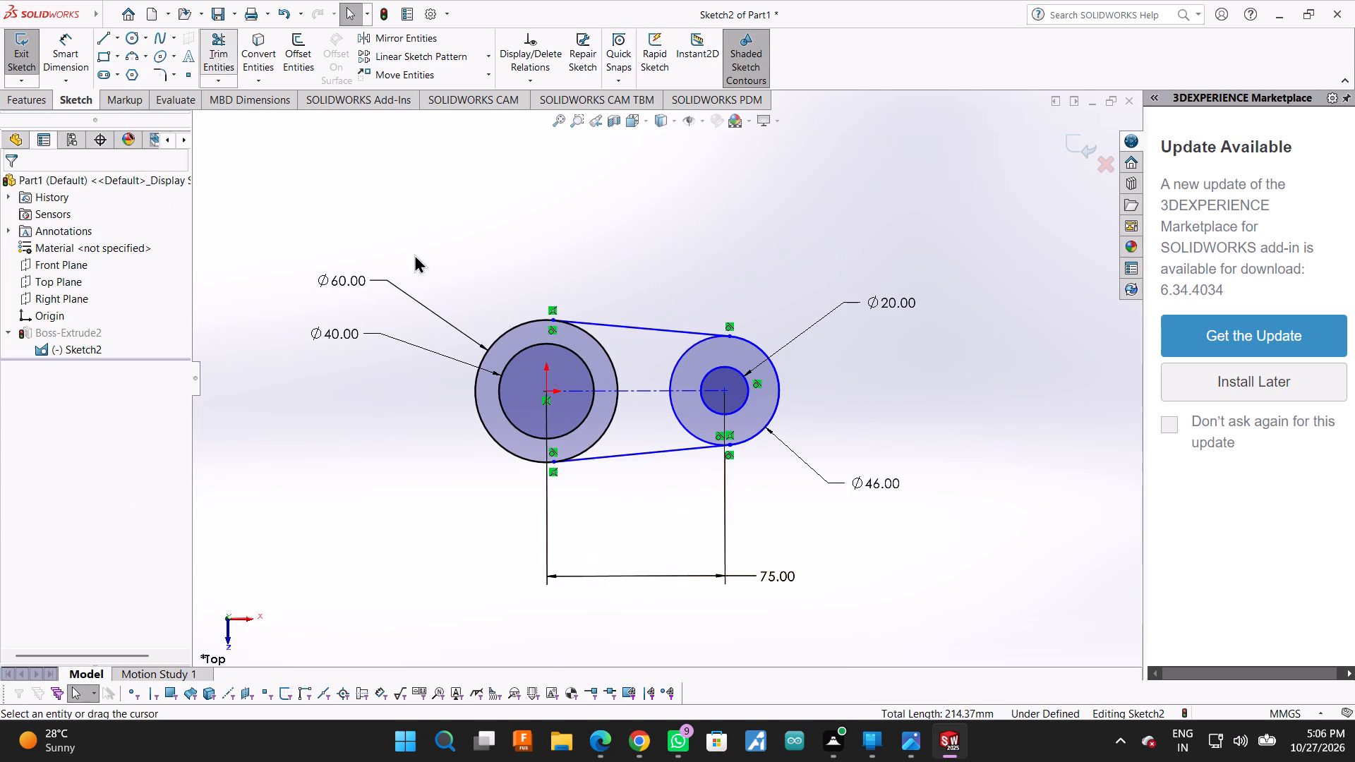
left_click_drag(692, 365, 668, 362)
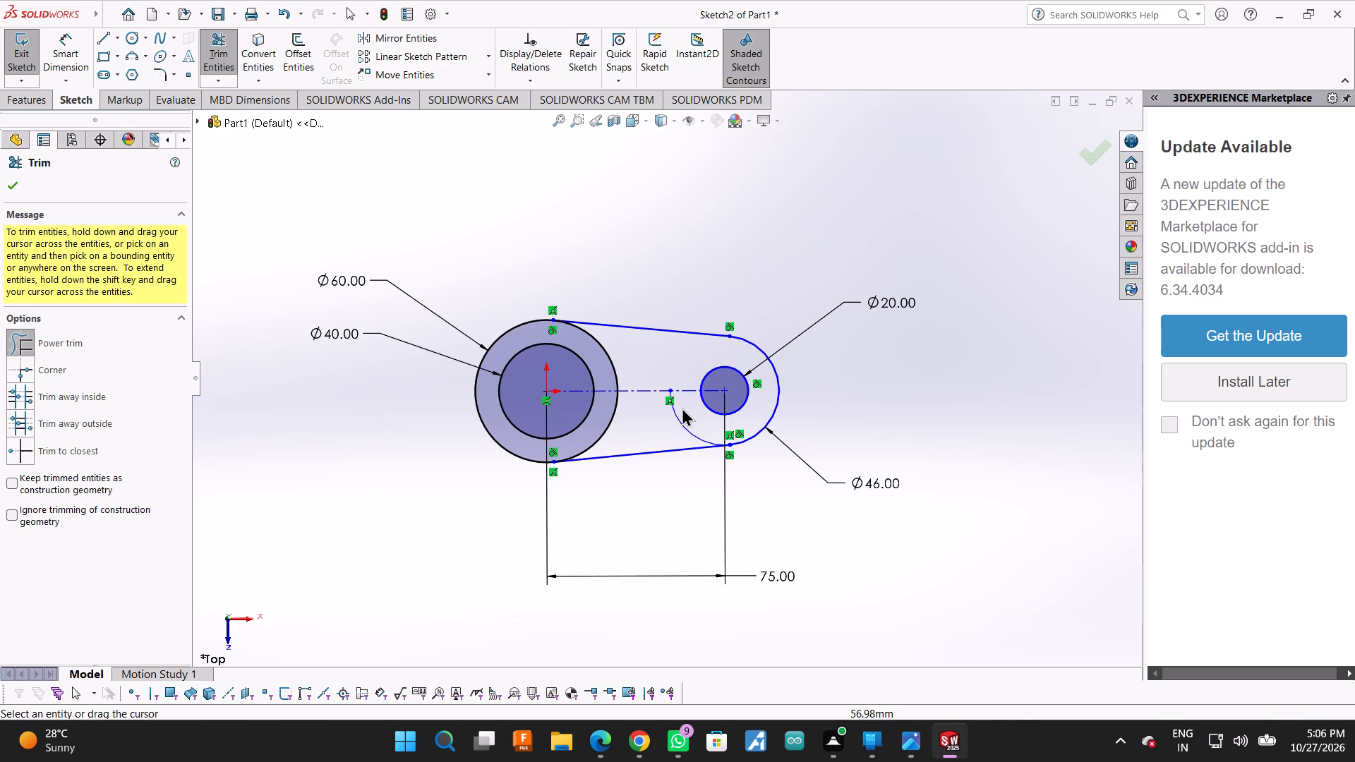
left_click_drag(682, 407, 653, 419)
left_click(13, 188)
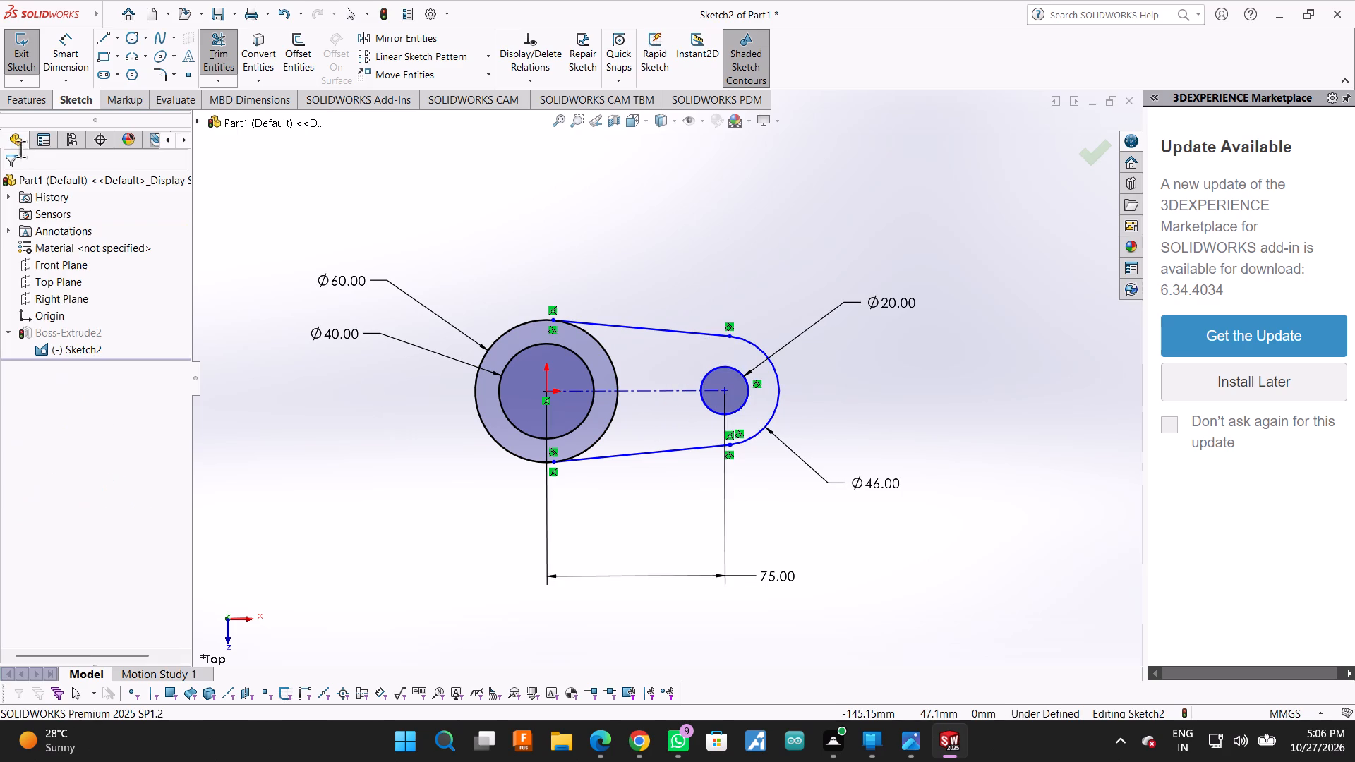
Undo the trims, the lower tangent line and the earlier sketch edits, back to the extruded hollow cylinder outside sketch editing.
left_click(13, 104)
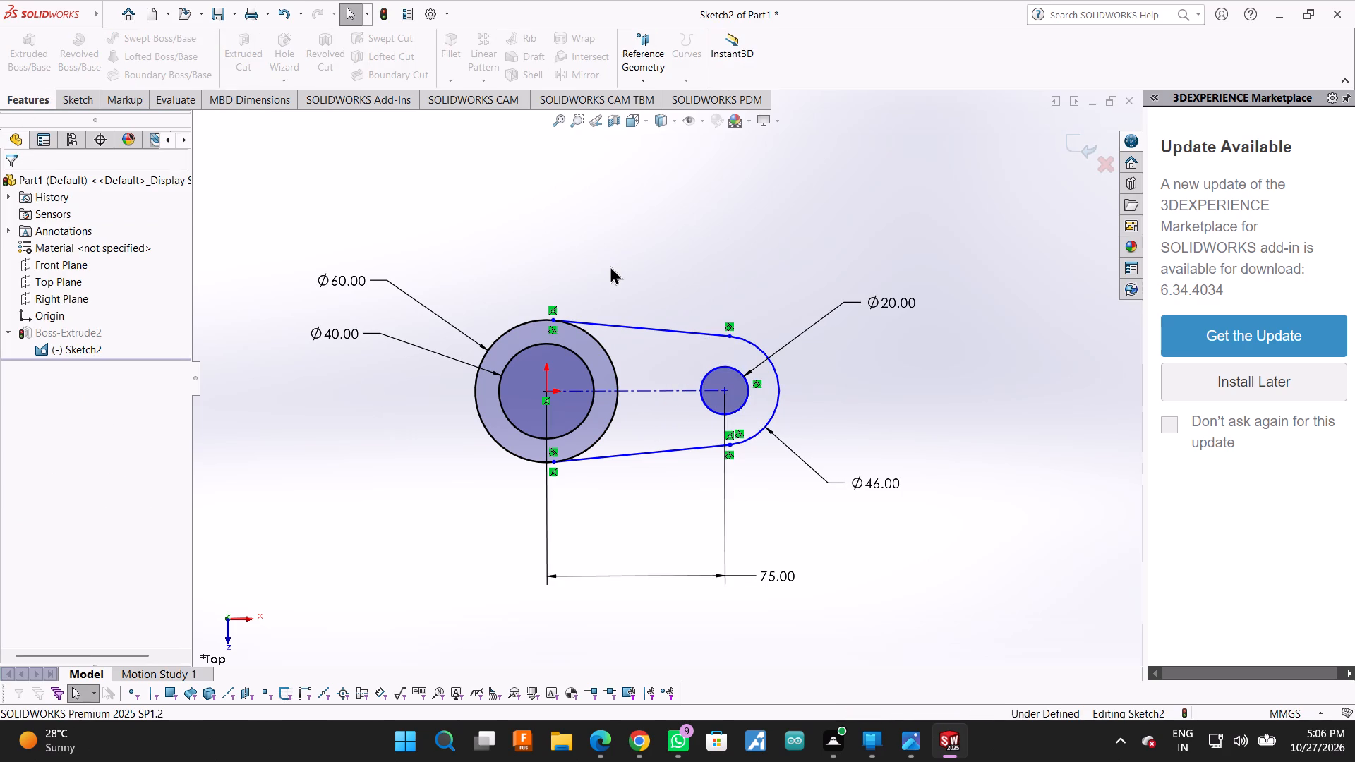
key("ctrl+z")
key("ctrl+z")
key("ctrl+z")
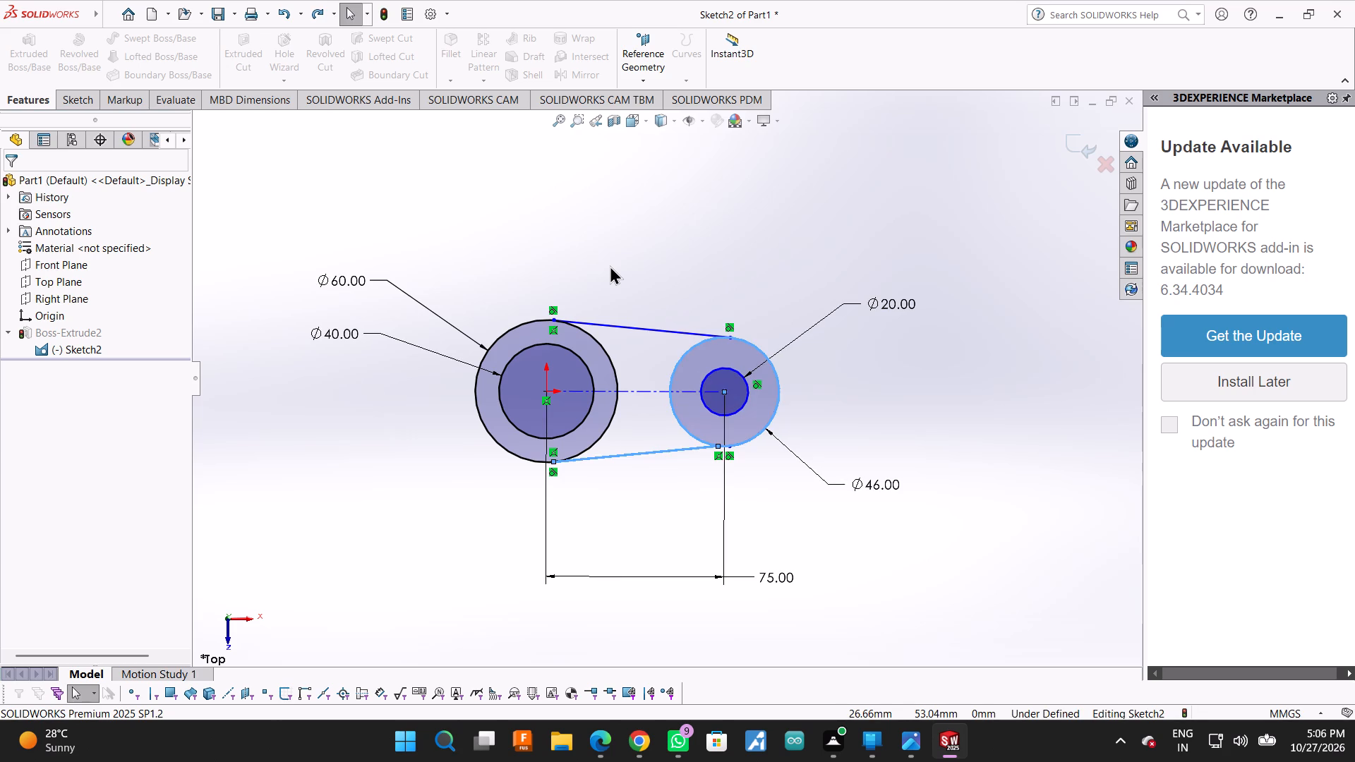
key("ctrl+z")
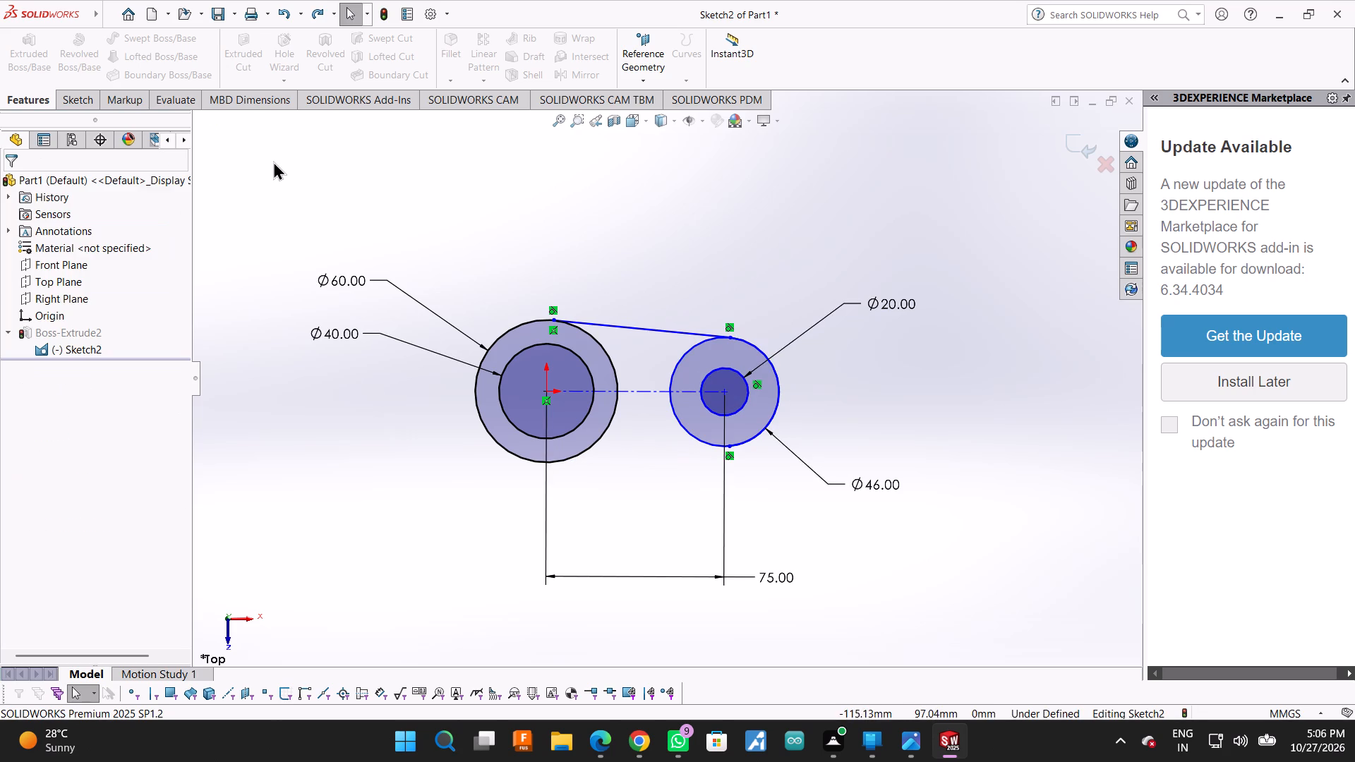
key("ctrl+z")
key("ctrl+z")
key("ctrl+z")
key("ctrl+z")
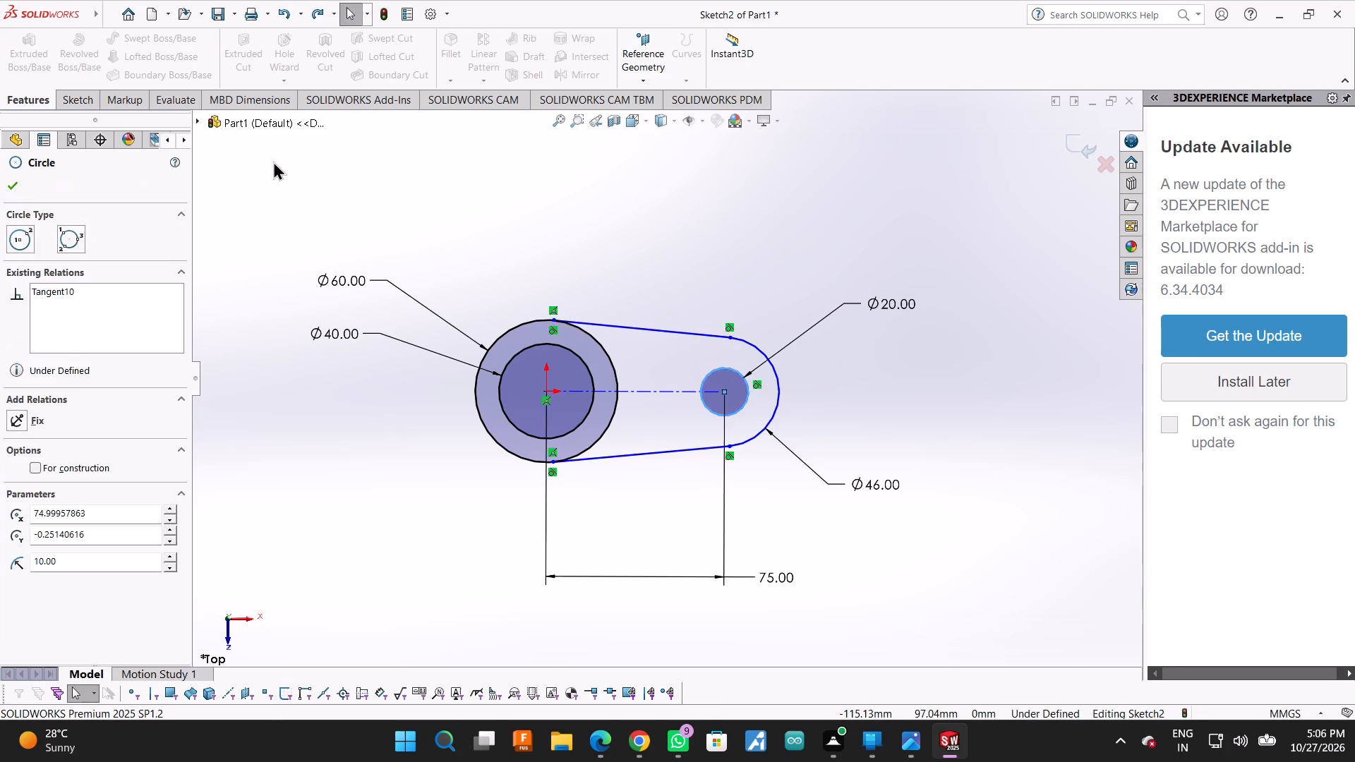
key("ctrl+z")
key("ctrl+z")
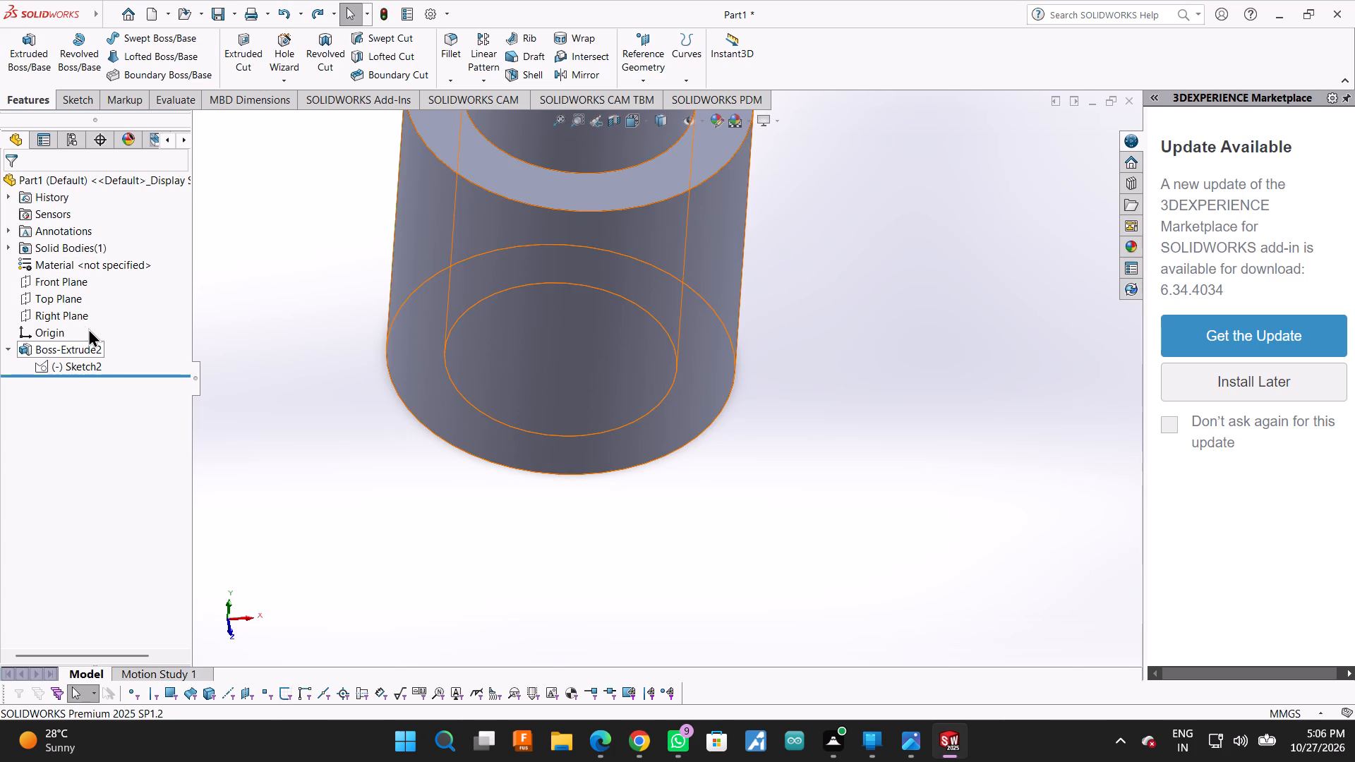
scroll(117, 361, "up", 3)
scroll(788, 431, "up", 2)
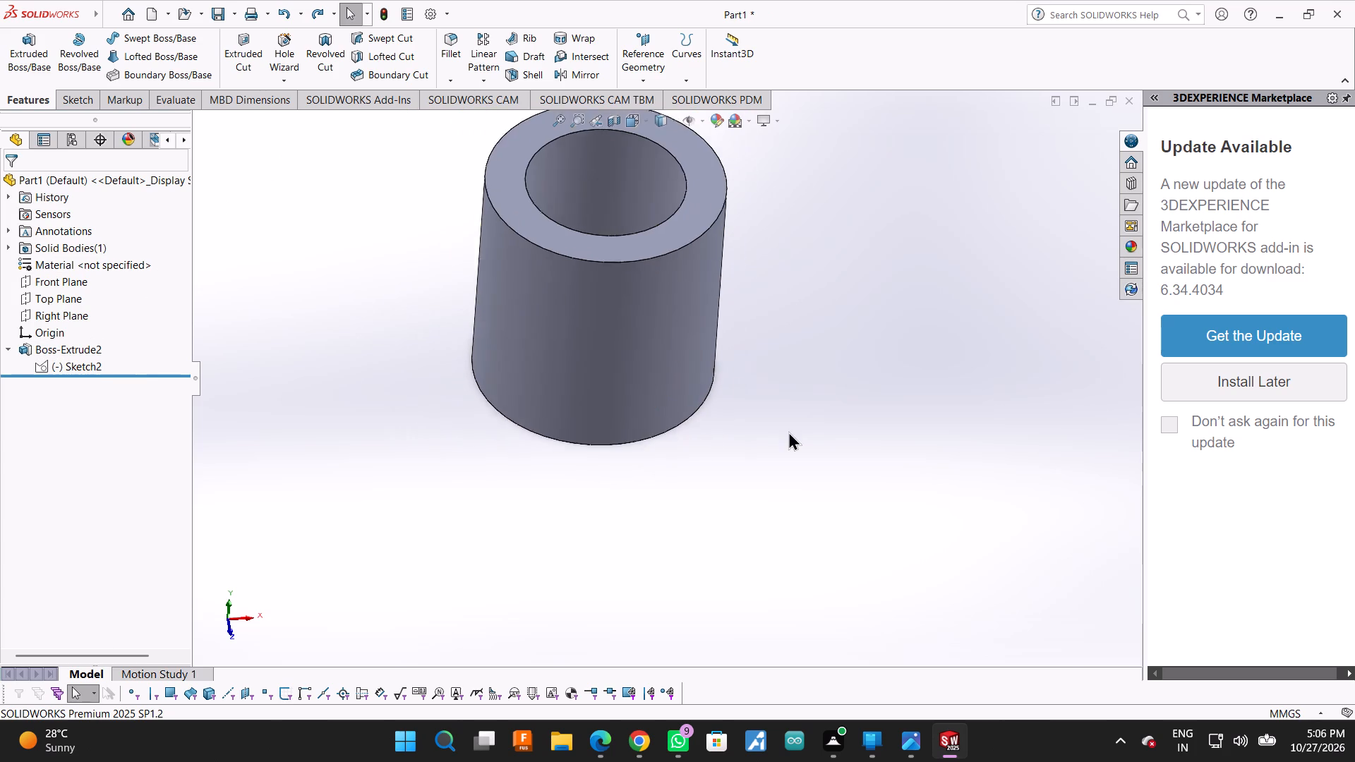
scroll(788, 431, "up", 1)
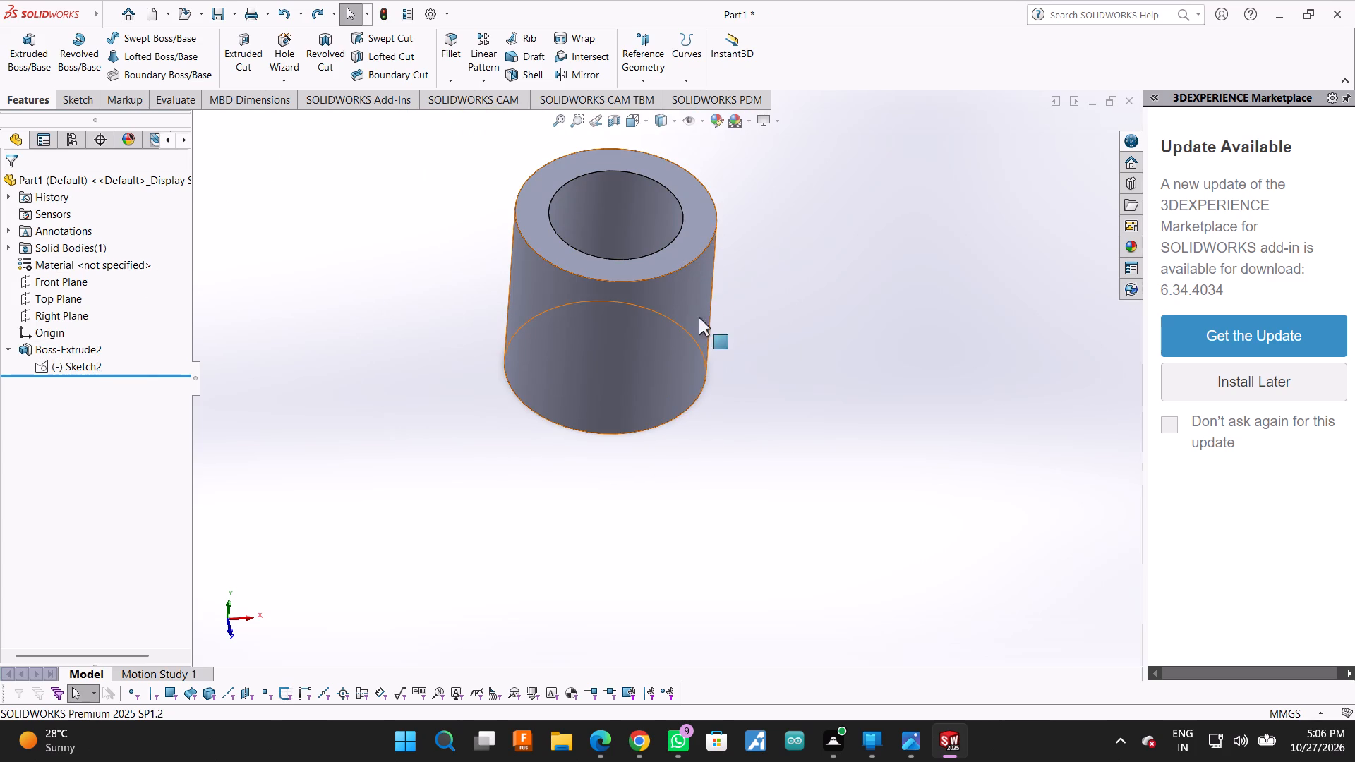
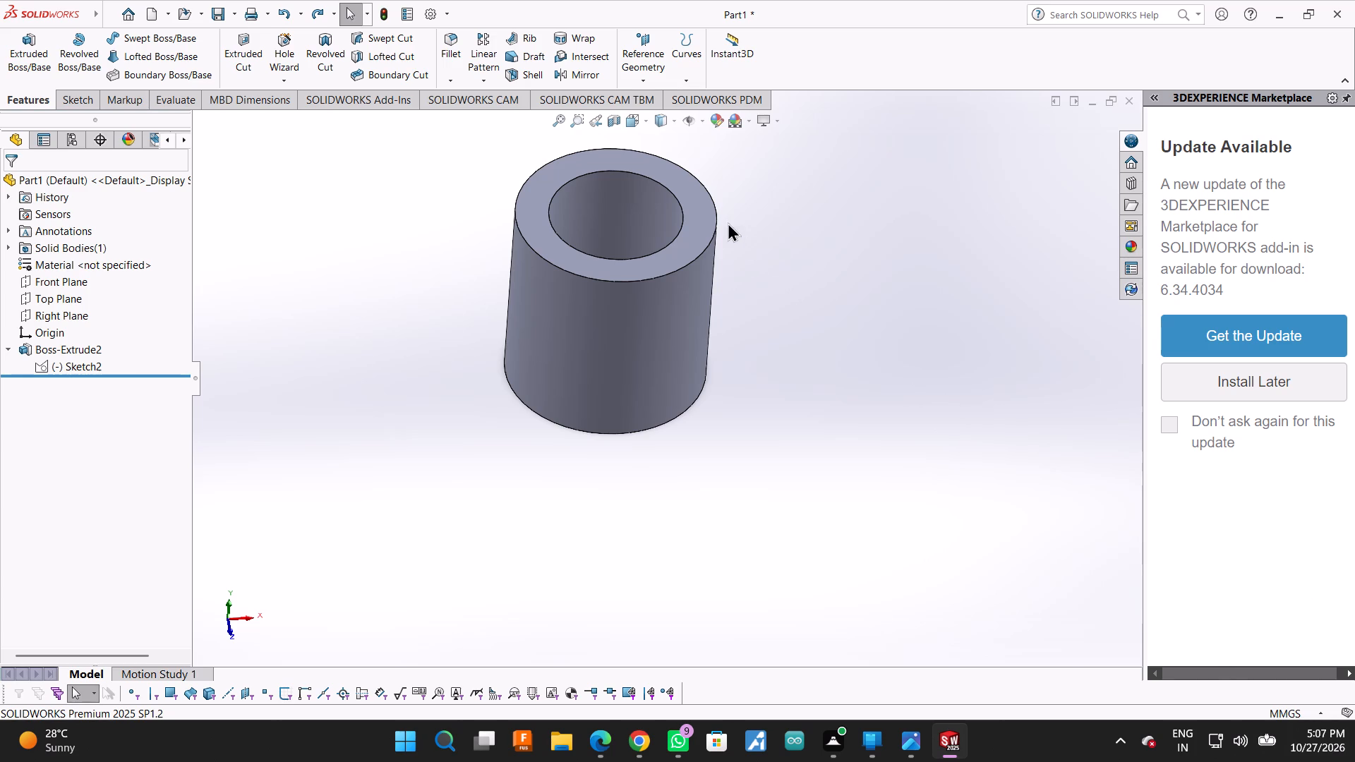
On the cylinder's top face, sketch two concentric circles about 97 mm horizontally from the origin, with radii about 13 mm and 27 mm.
left_click(710, 214)
left_click(778, 170)
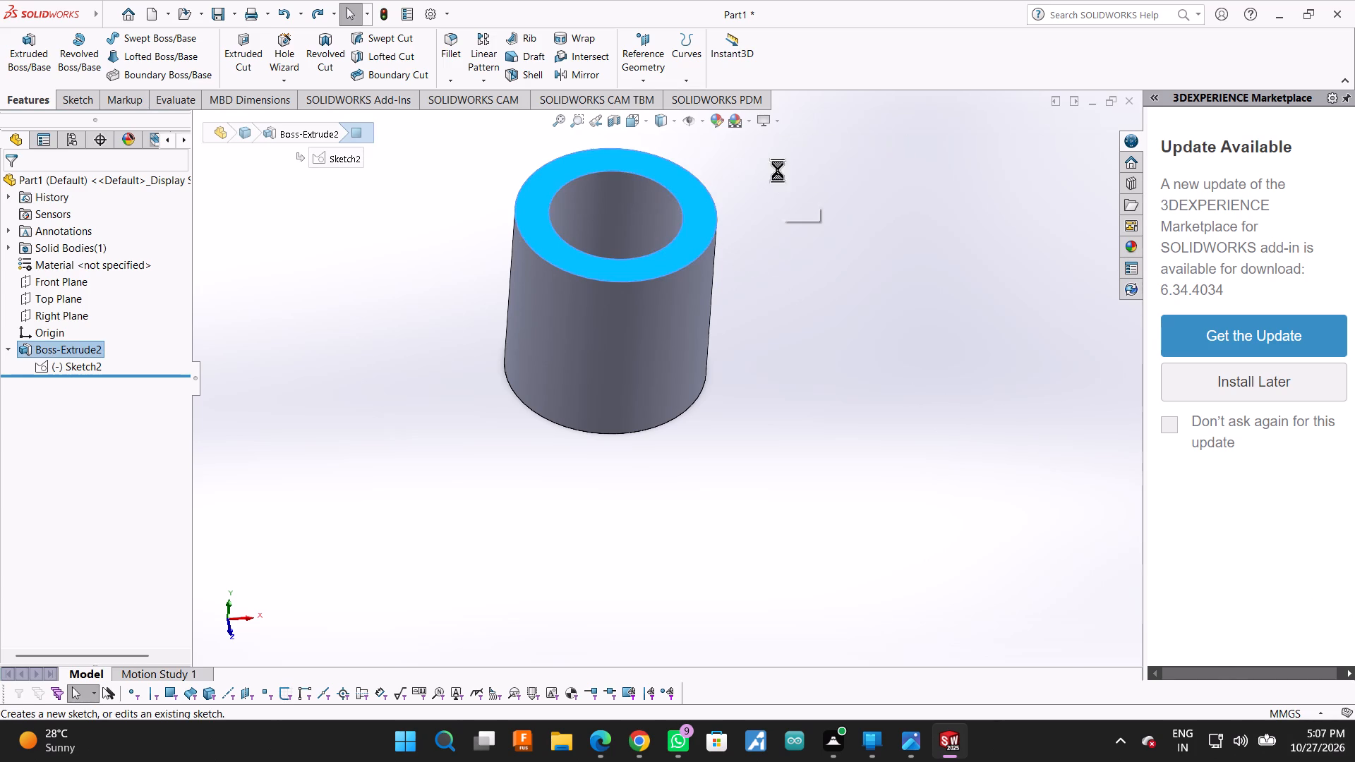
left_click(135, 325)
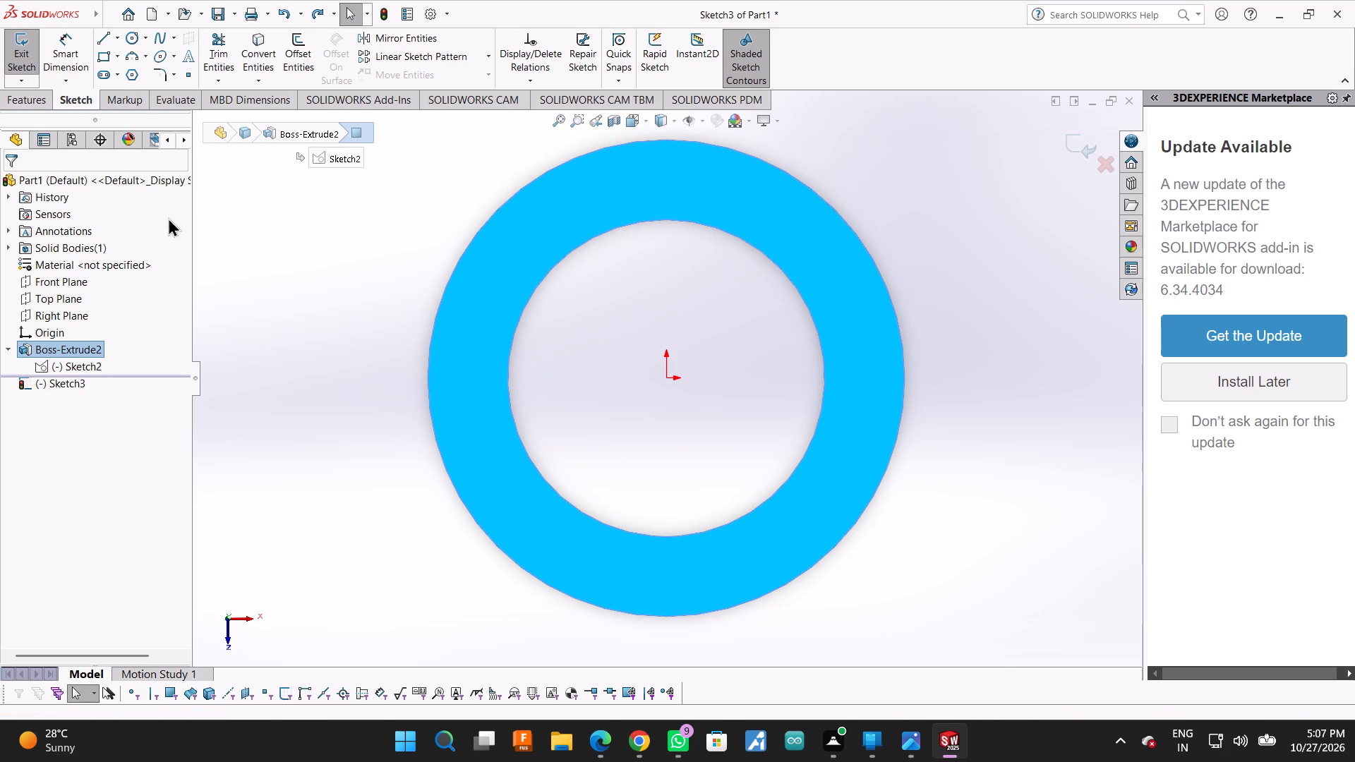
left_click(131, 35)
scroll(584, 564, "up", 6)
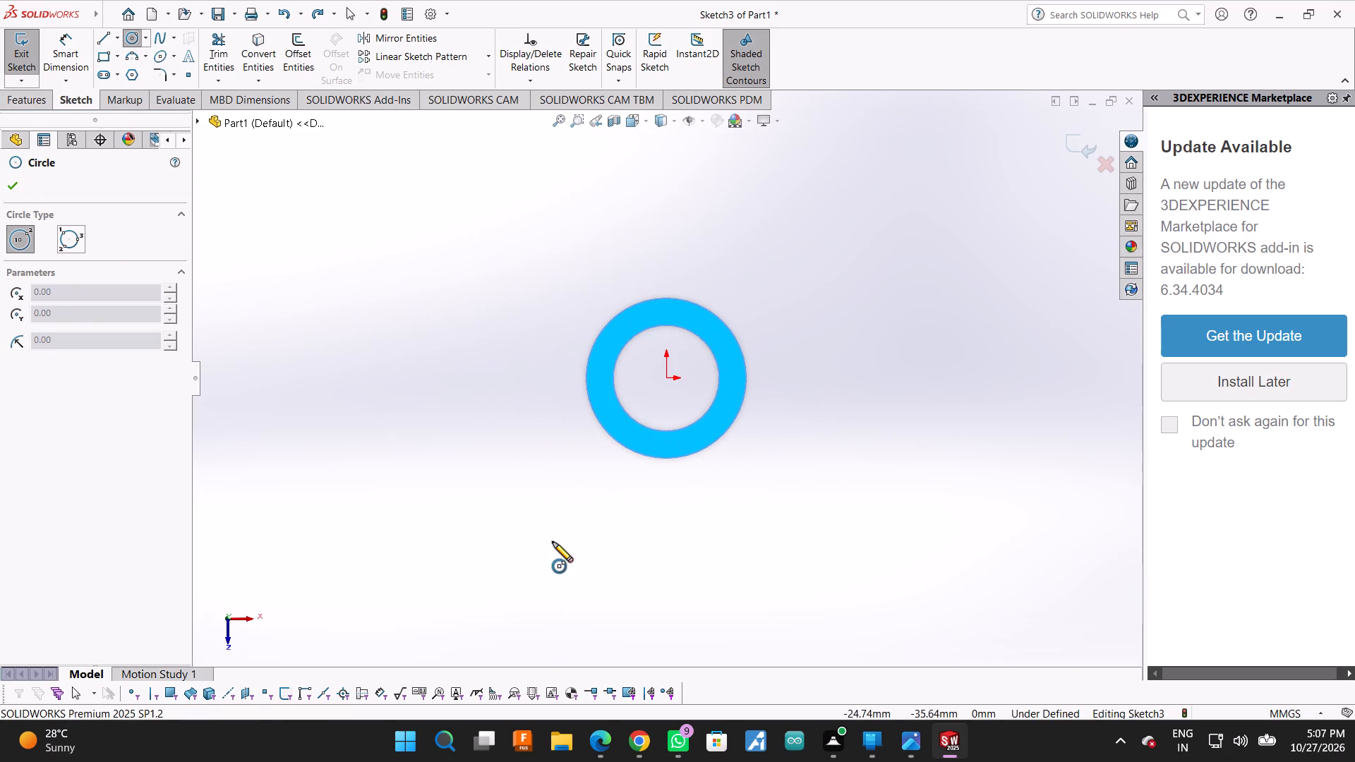
left_click(923, 382)
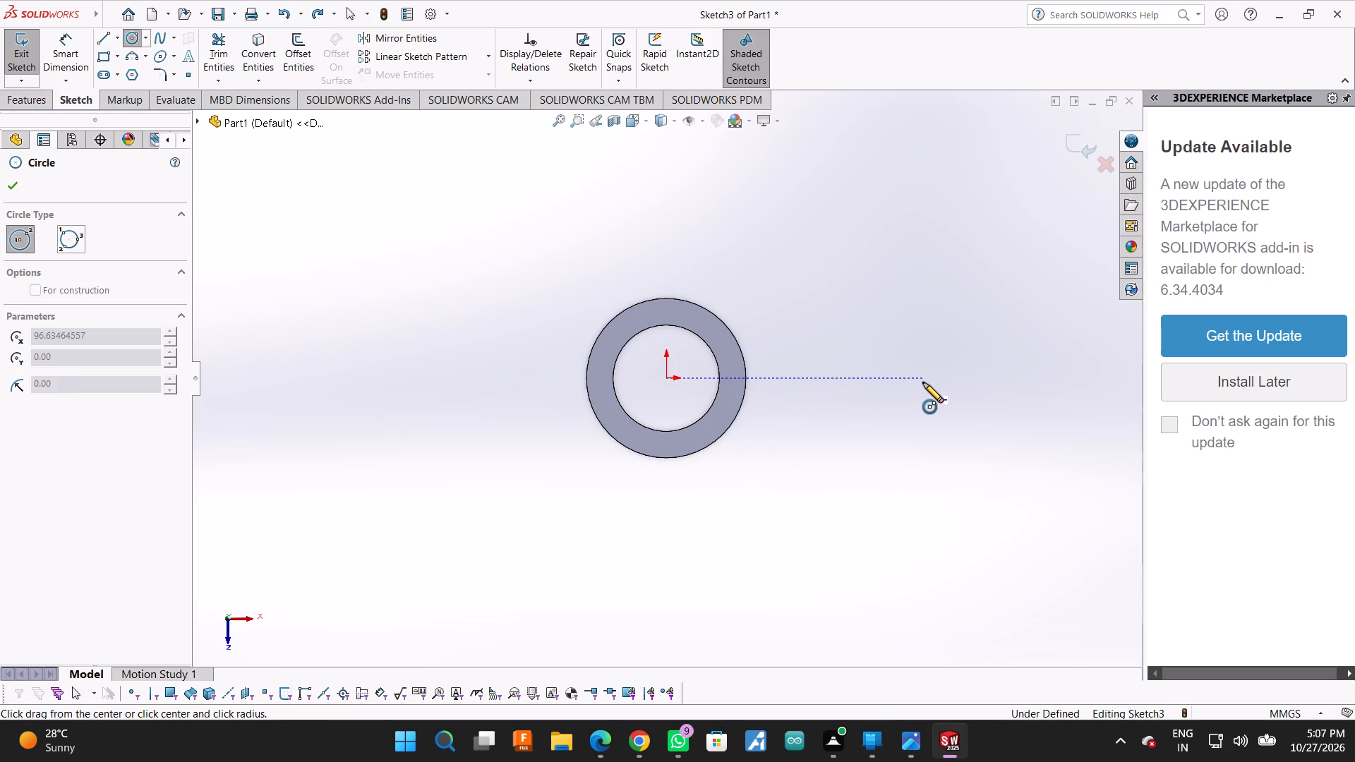
left_click(958, 380)
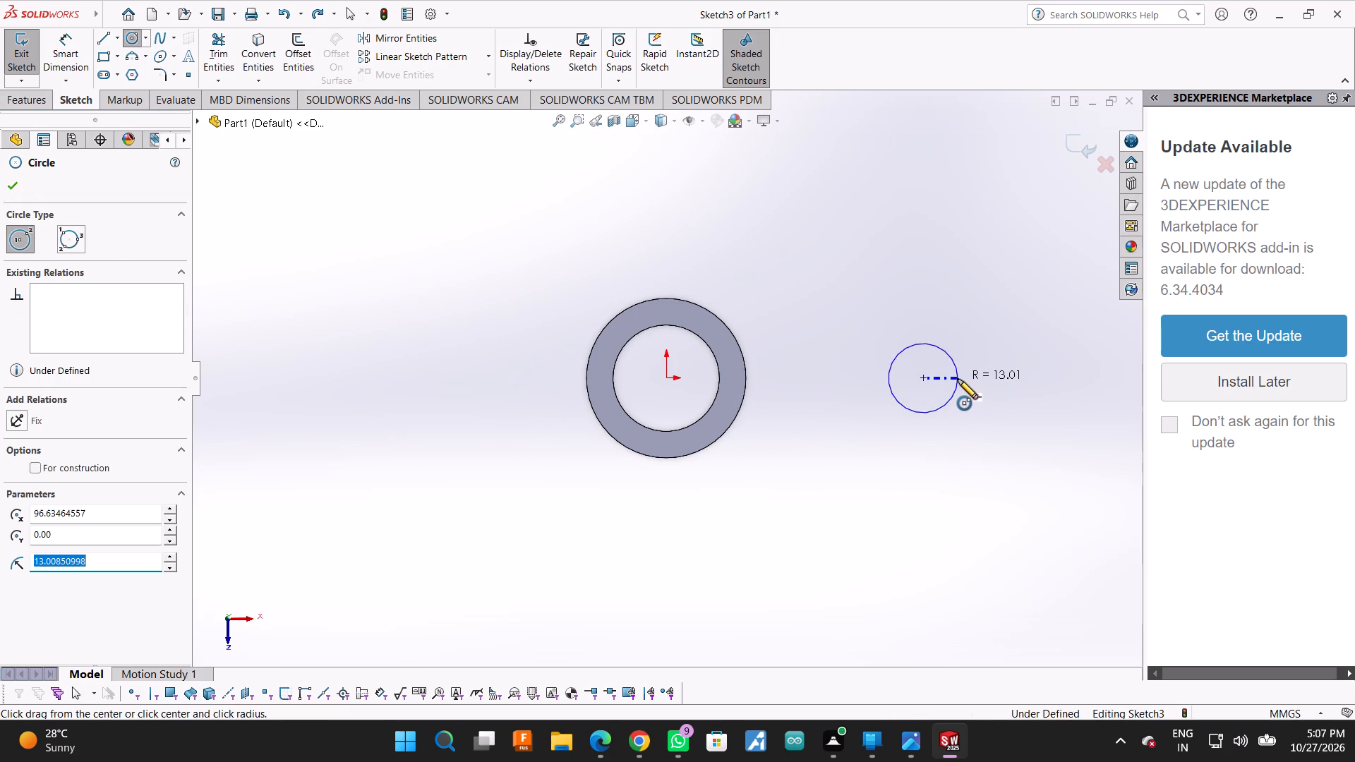
left_click(927, 379)
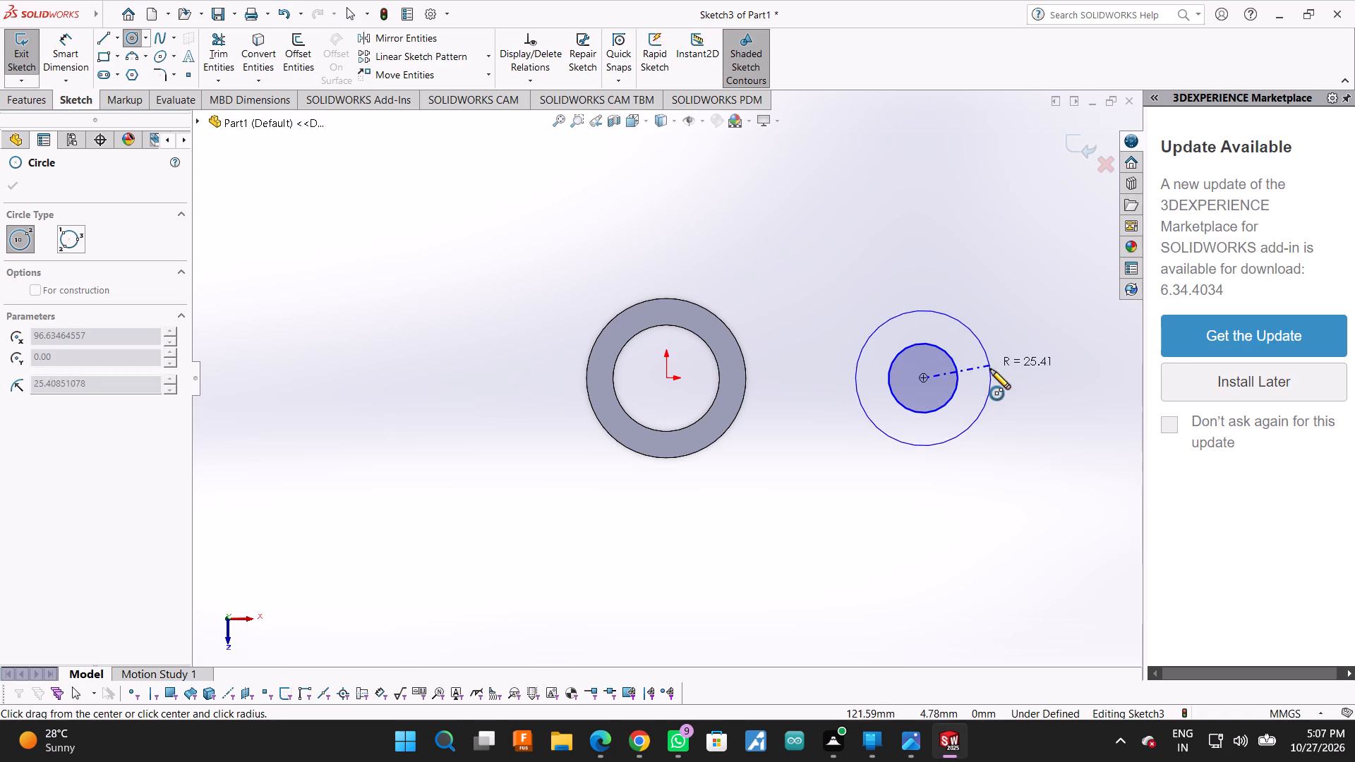
left_click(995, 382)
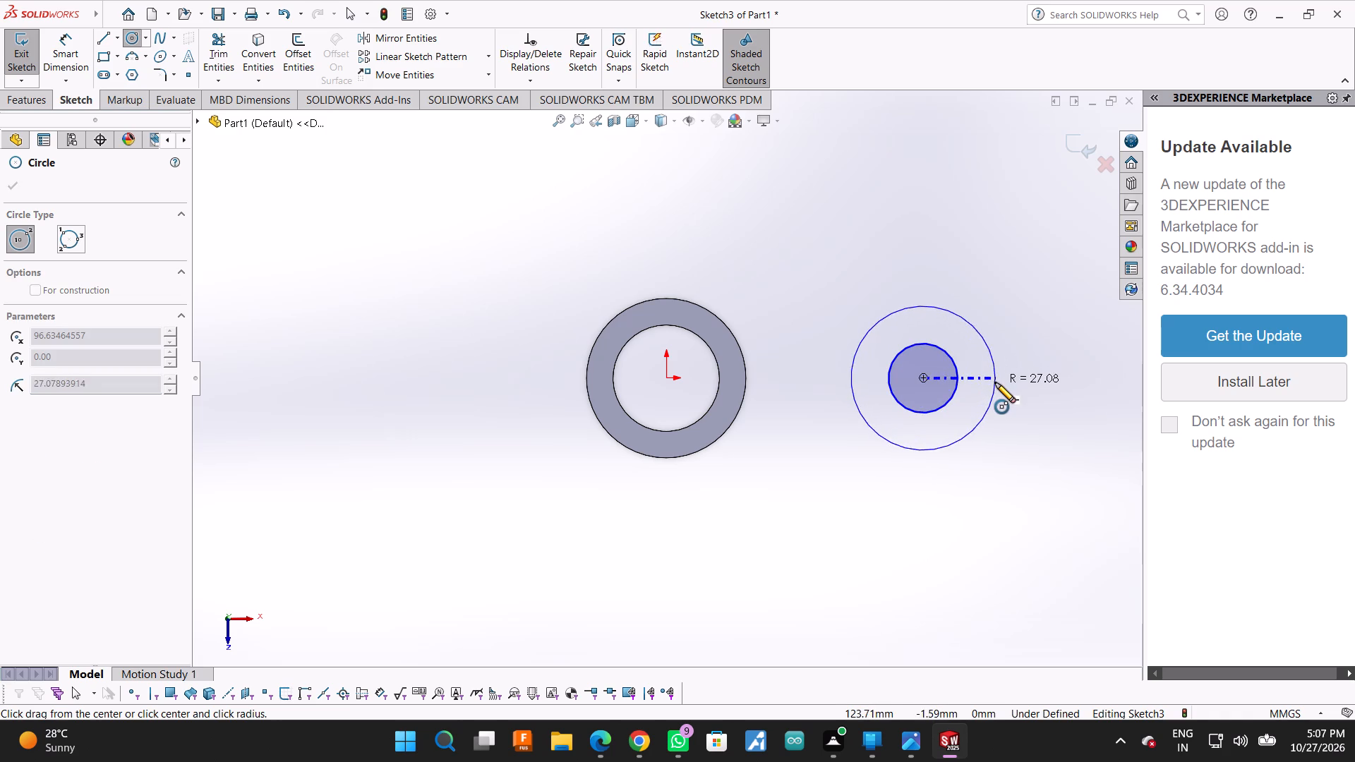
Dimension the concentric circles with diameters of 46 mm for the outer one and 20 mm for the inner one.
left_click(83, 37)
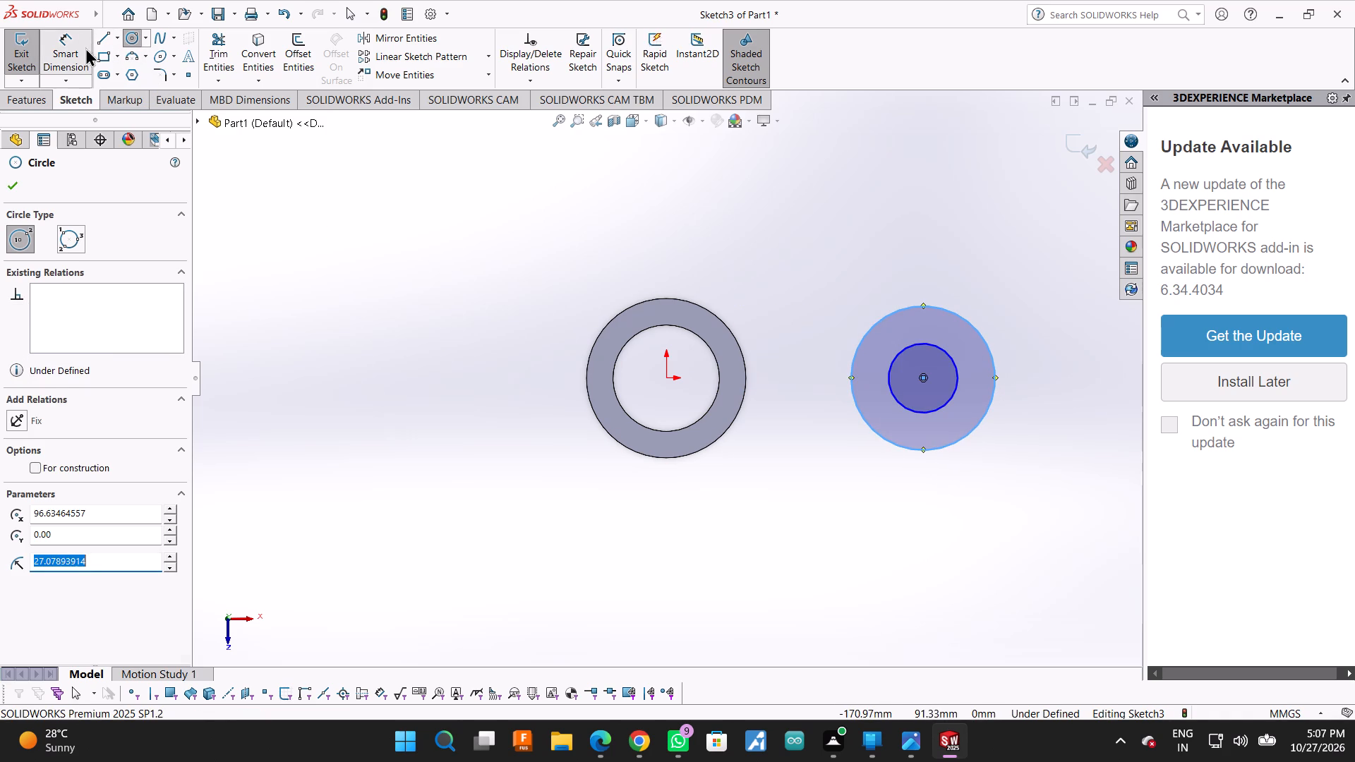
left_click(990, 346)
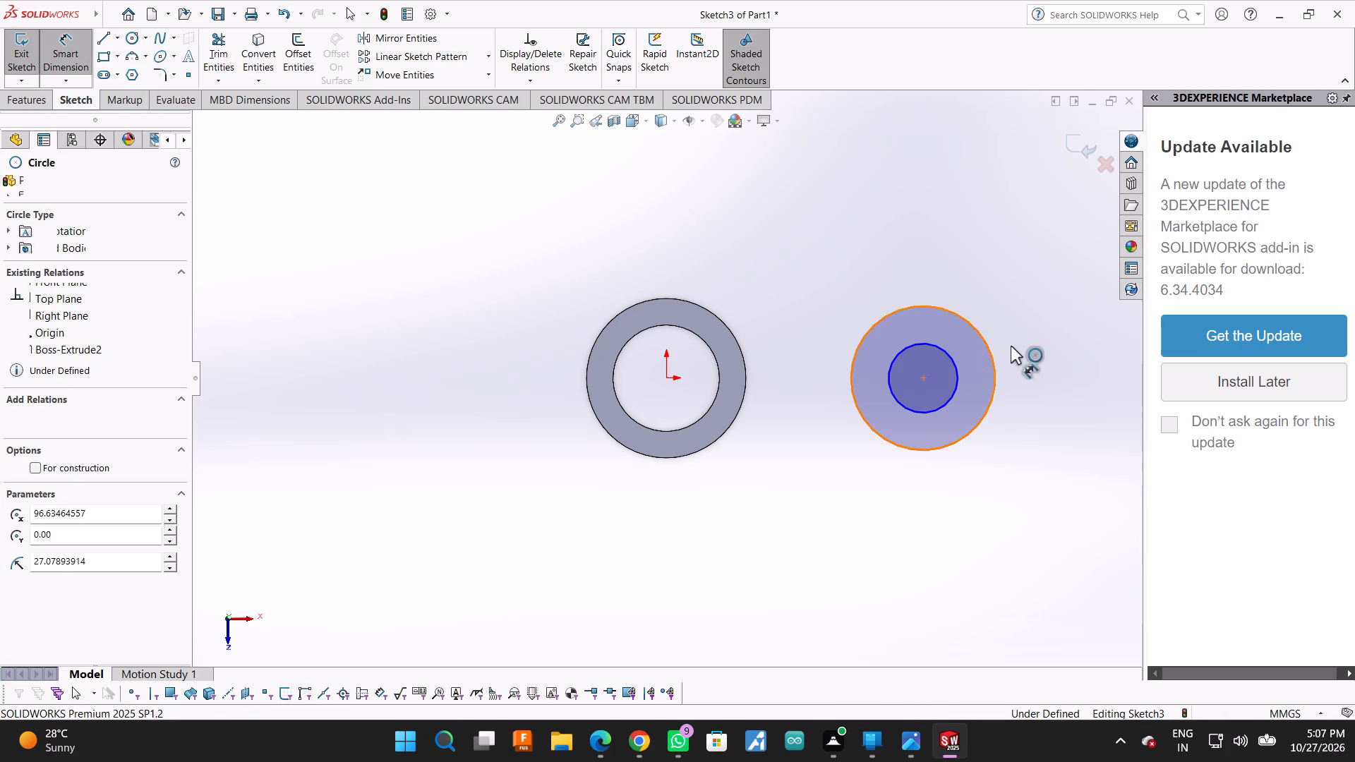
left_click(1068, 351)
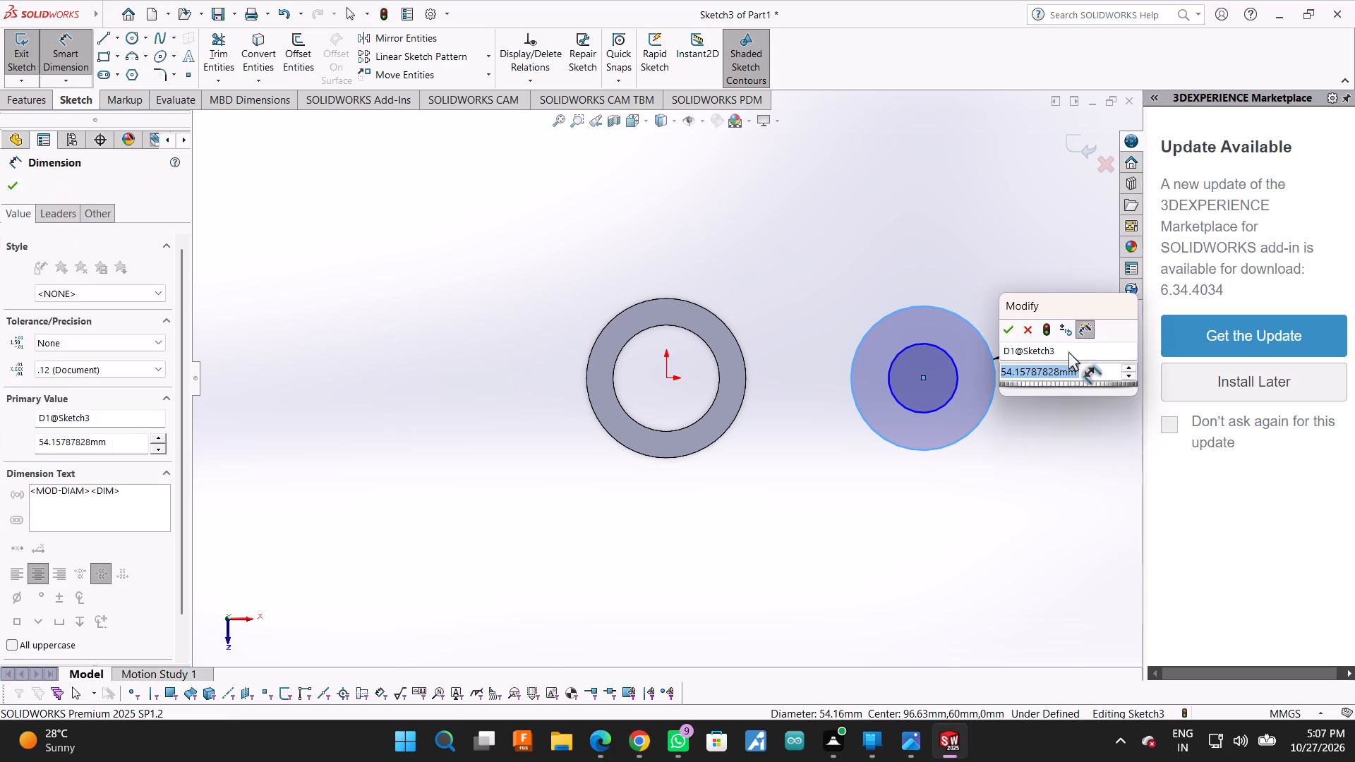
type("46")
key("Return")
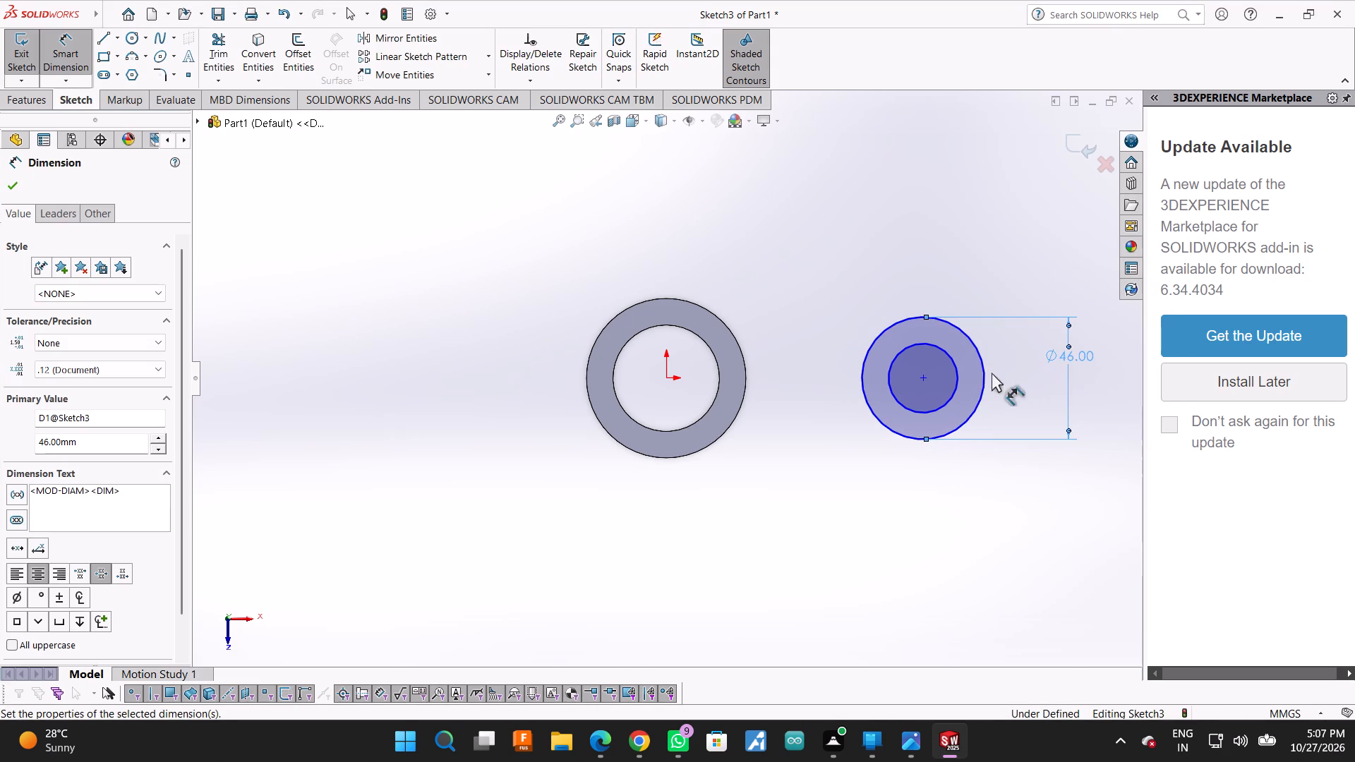
left_click(953, 386)
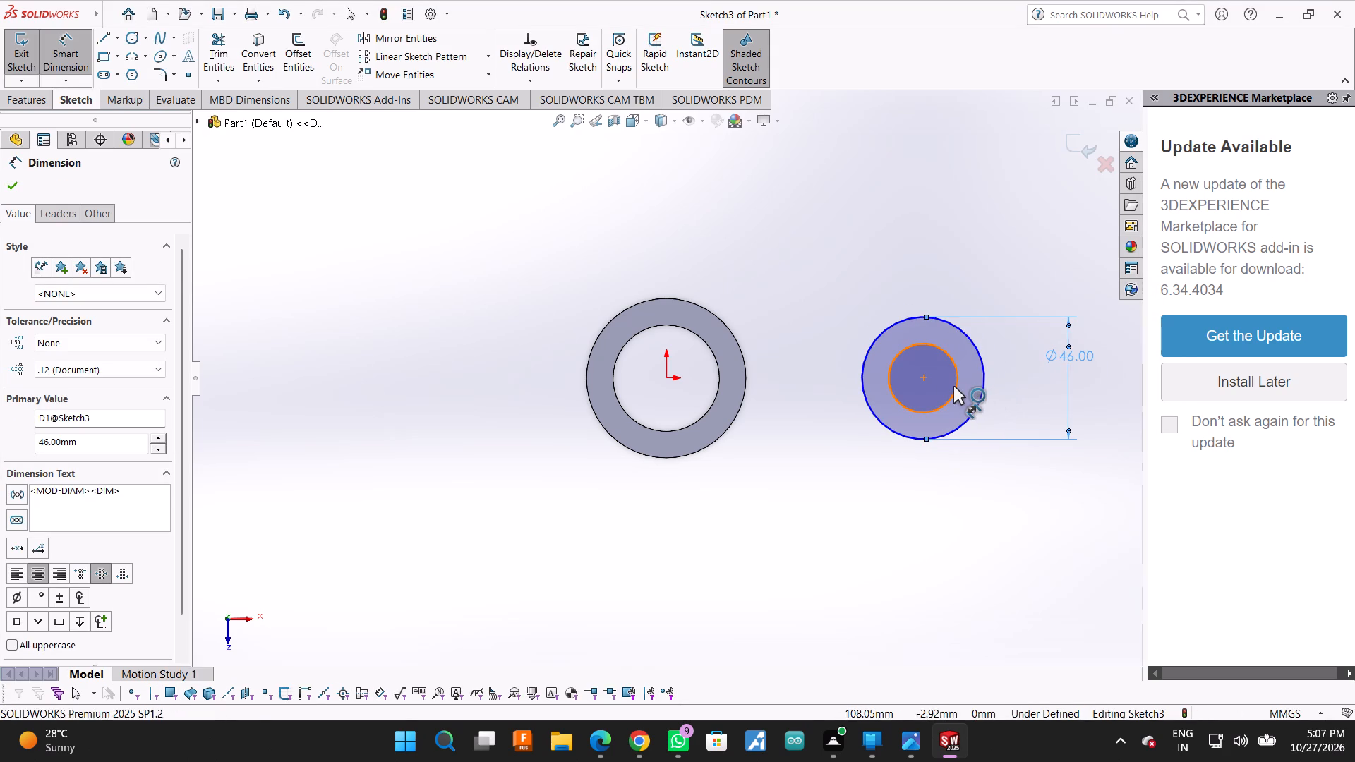
left_click(968, 200)
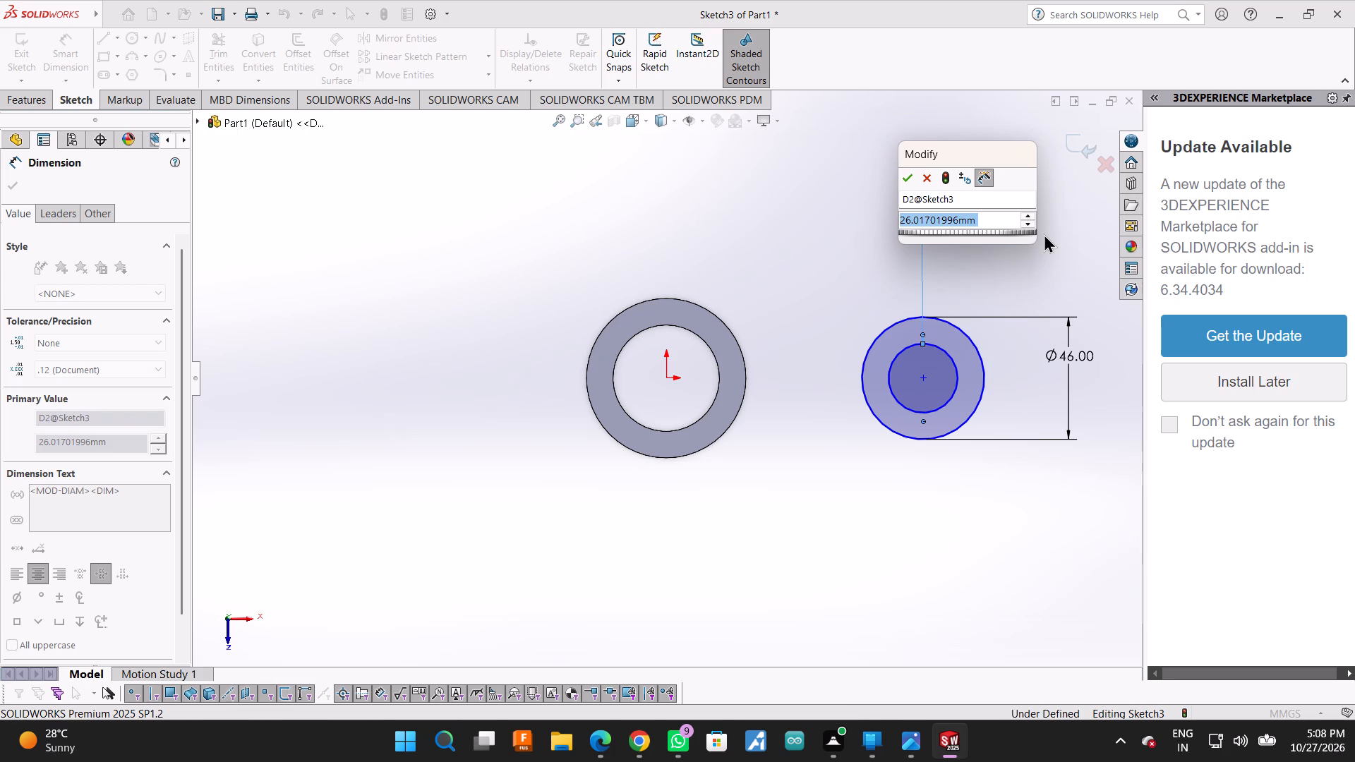
type("20")
key("Return")
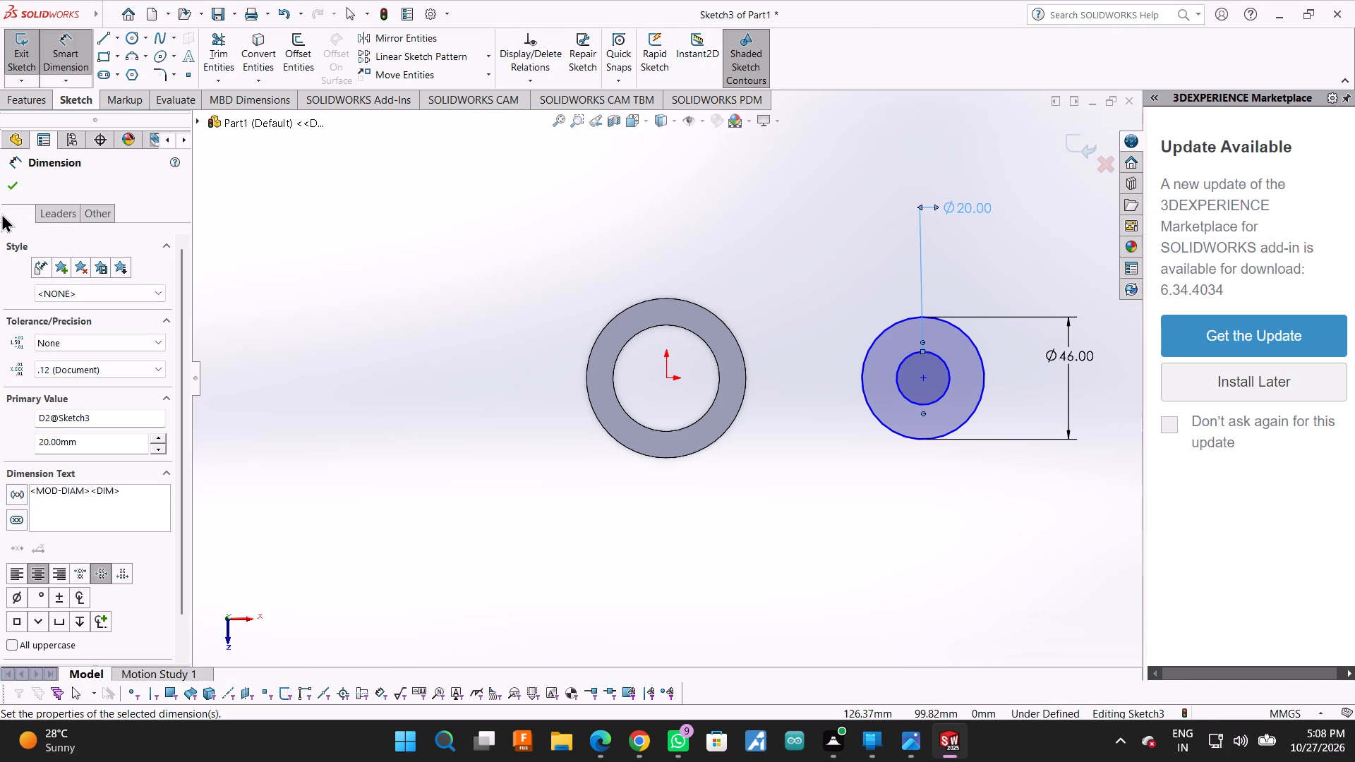
left_click(4, 186)
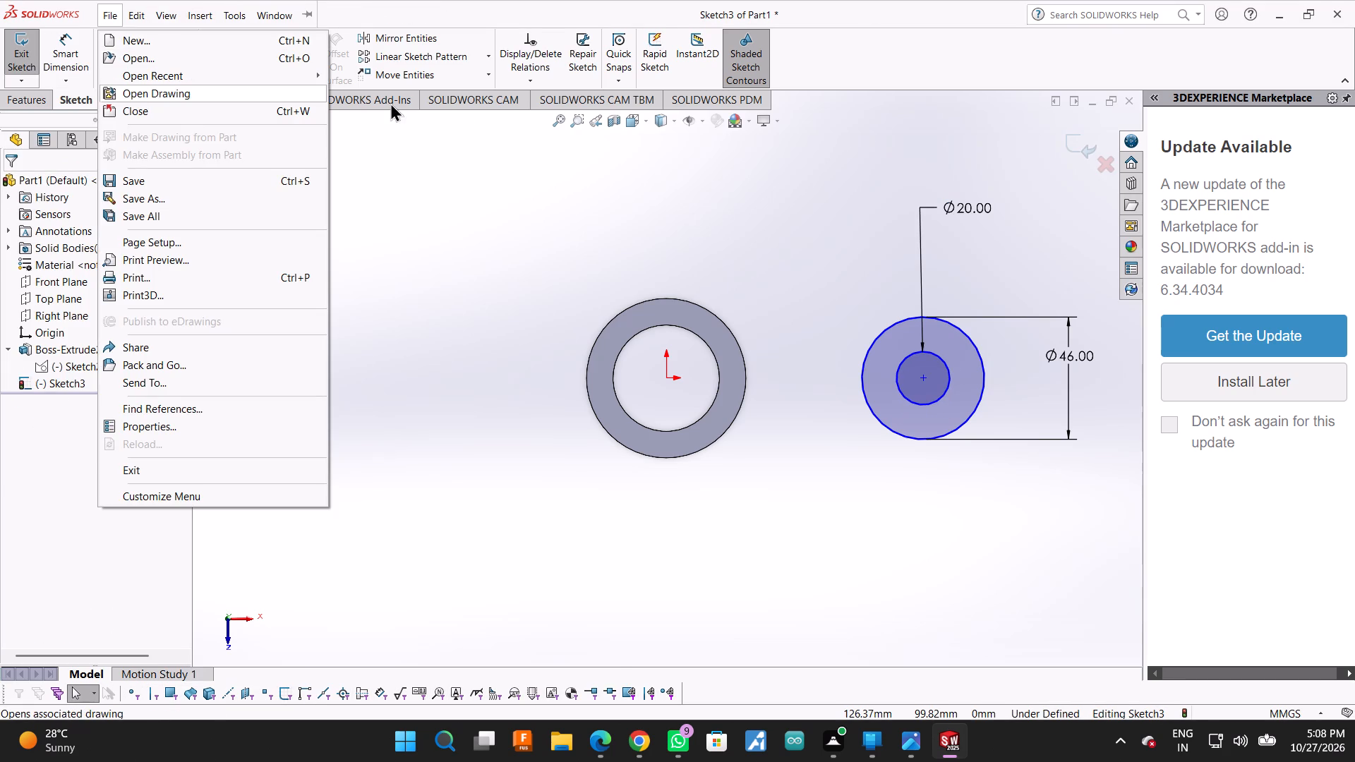
left_click(881, 56)
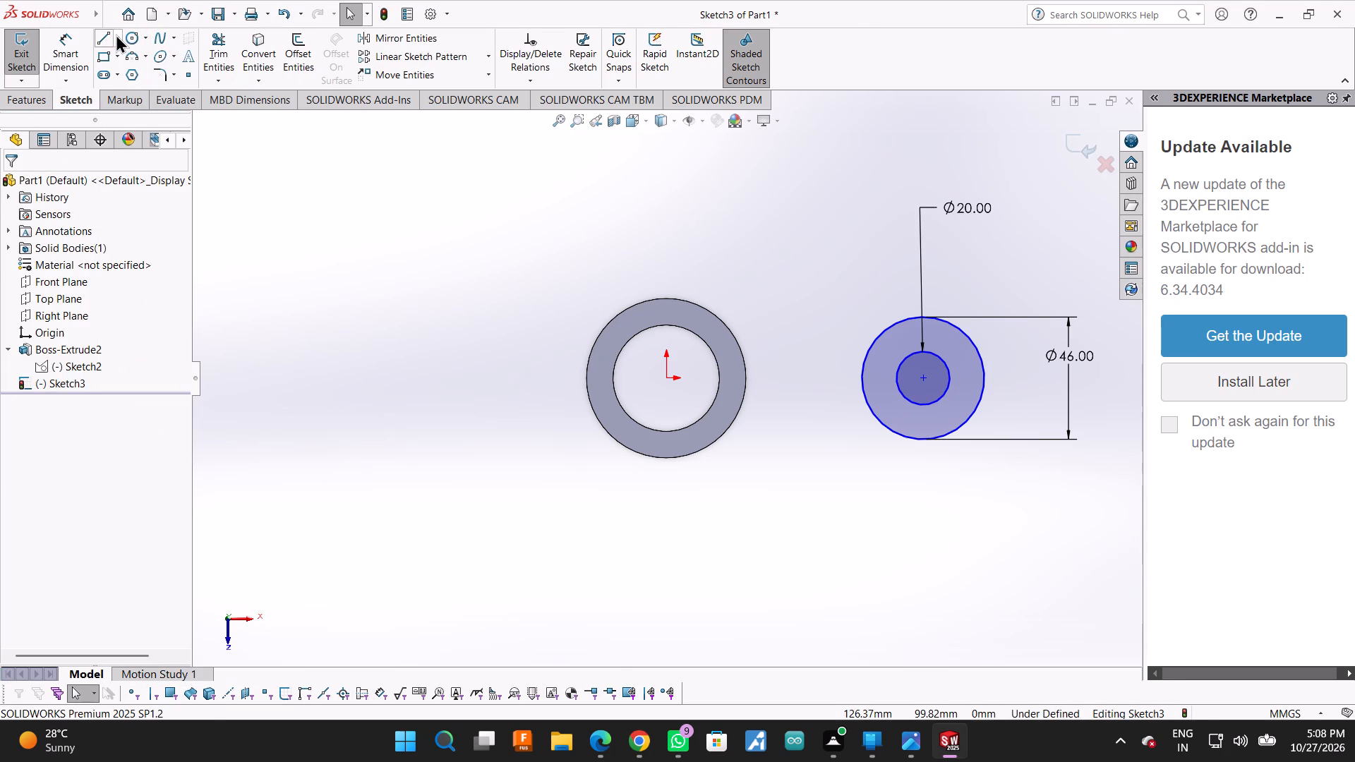
Draw a horizontal construction centerline from the origin to the shared center of the two small-end circles.
left_click(116, 34)
left_click(124, 72)
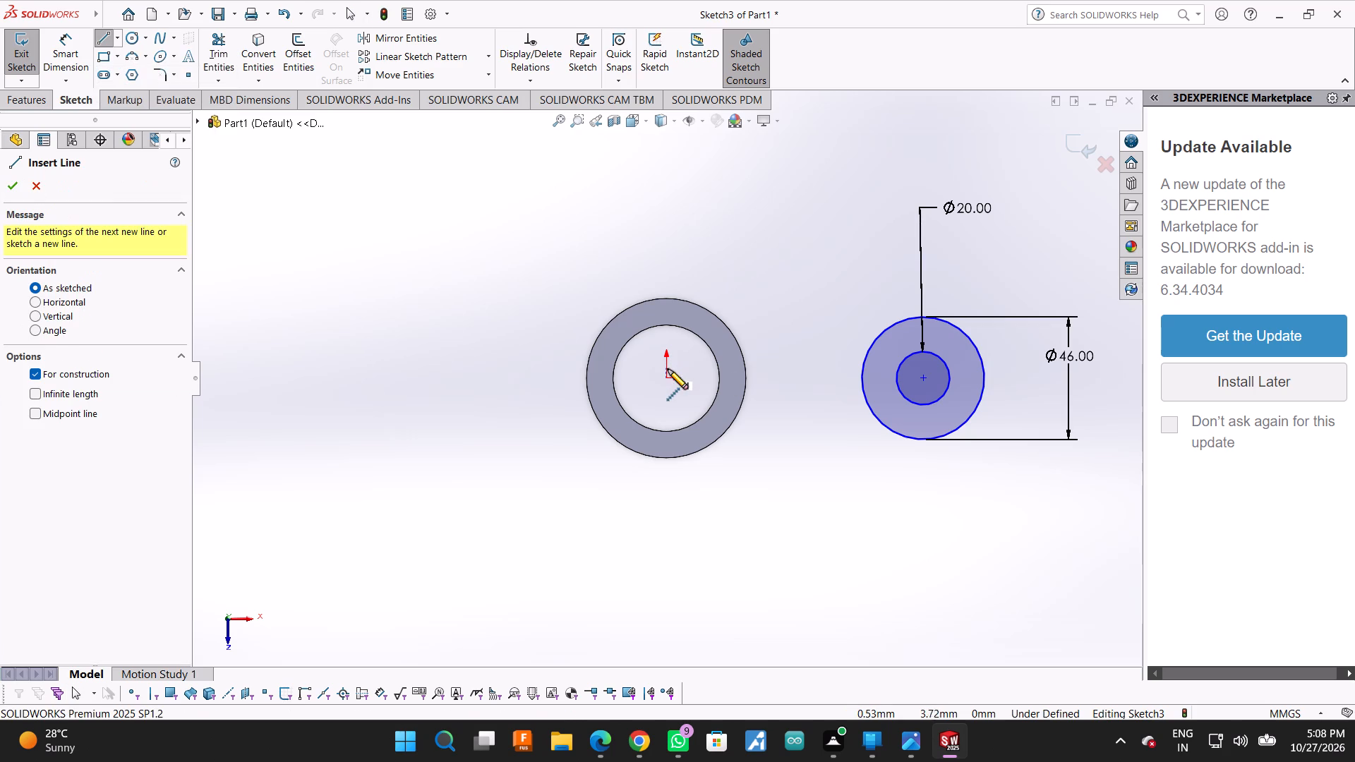
left_click(664, 379)
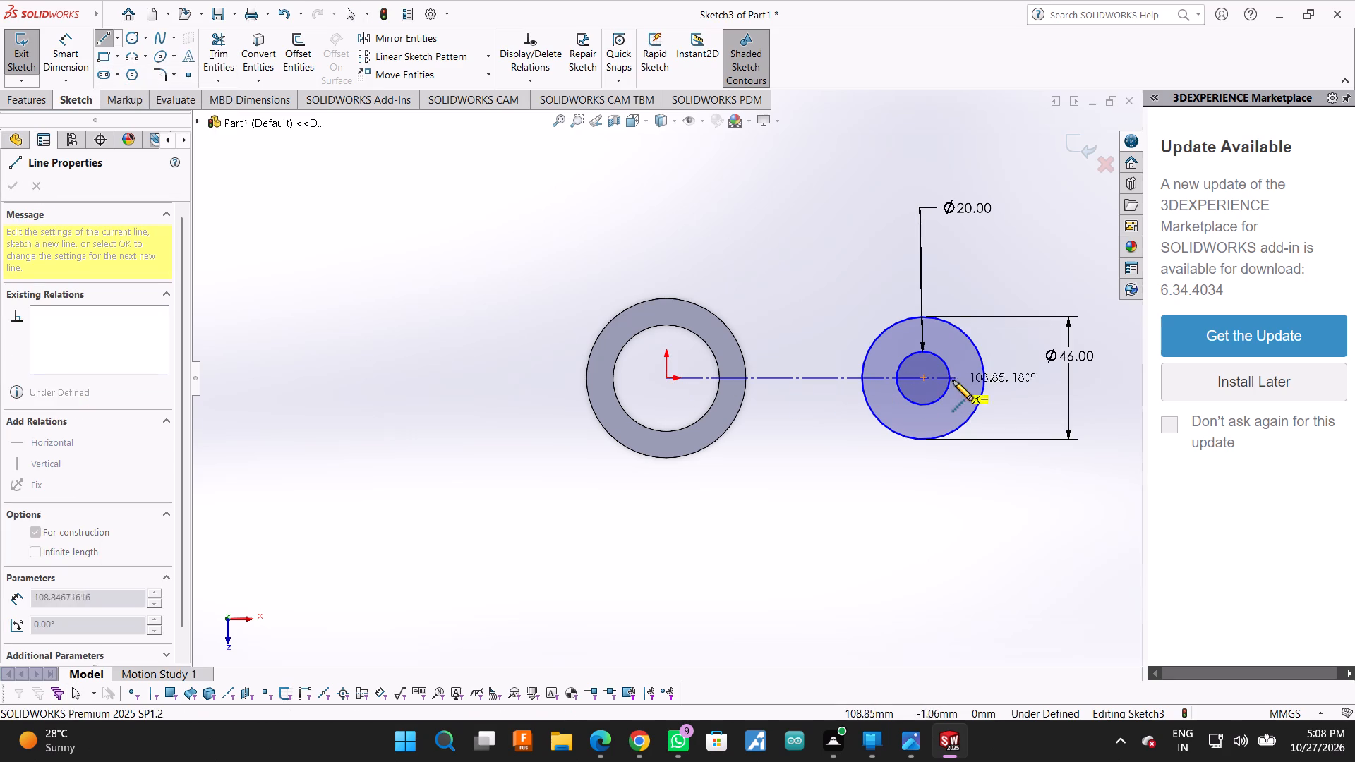
left_click(927, 380)
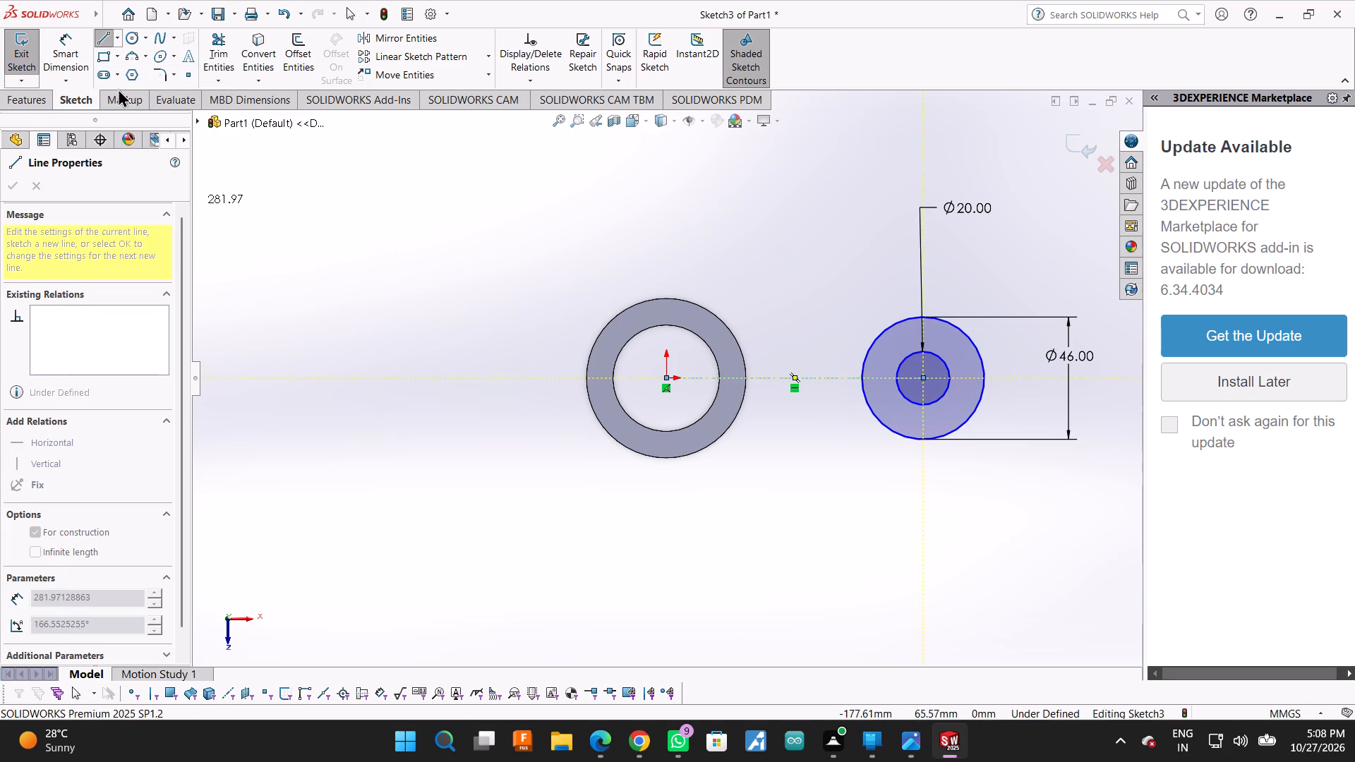
Dimension the centerline between the two ends with a length of 75 mm.
left_click(61, 38)
left_click(841, 379)
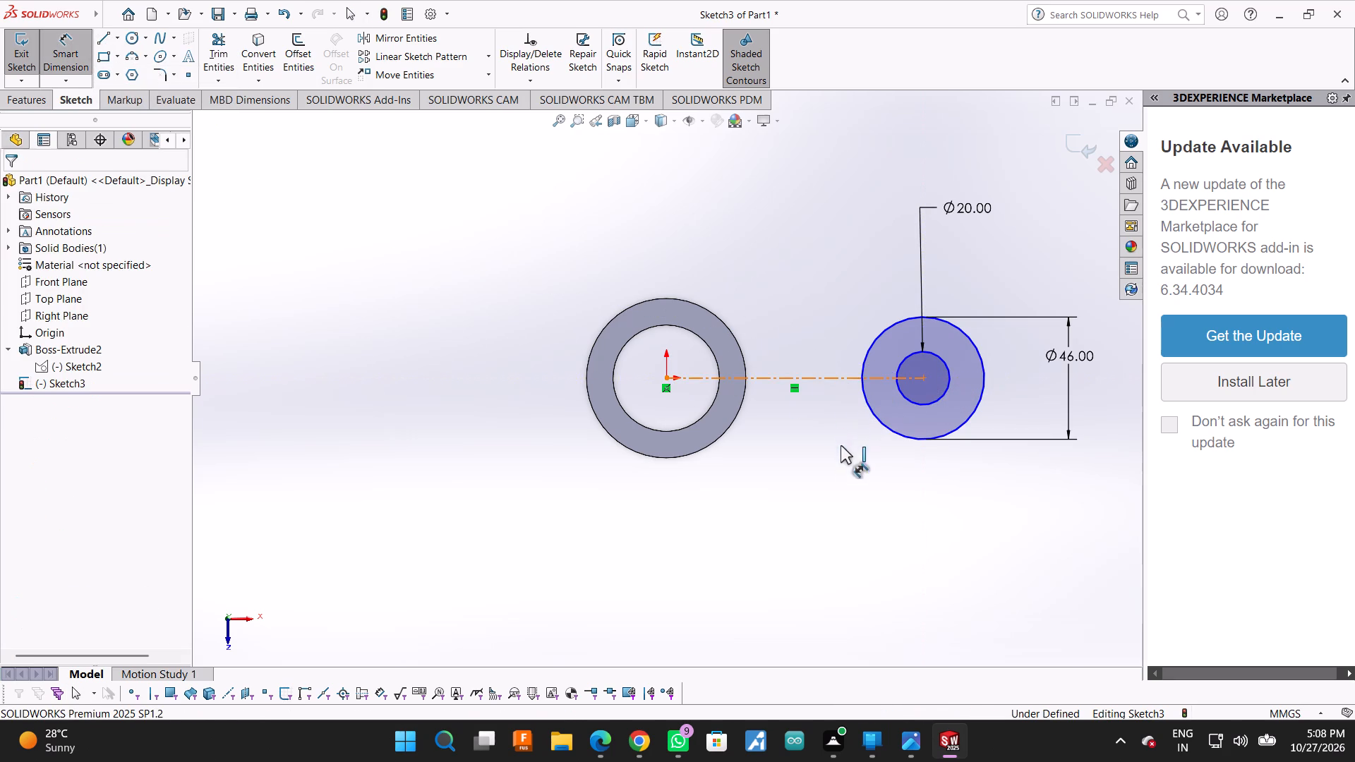
left_click(839, 521)
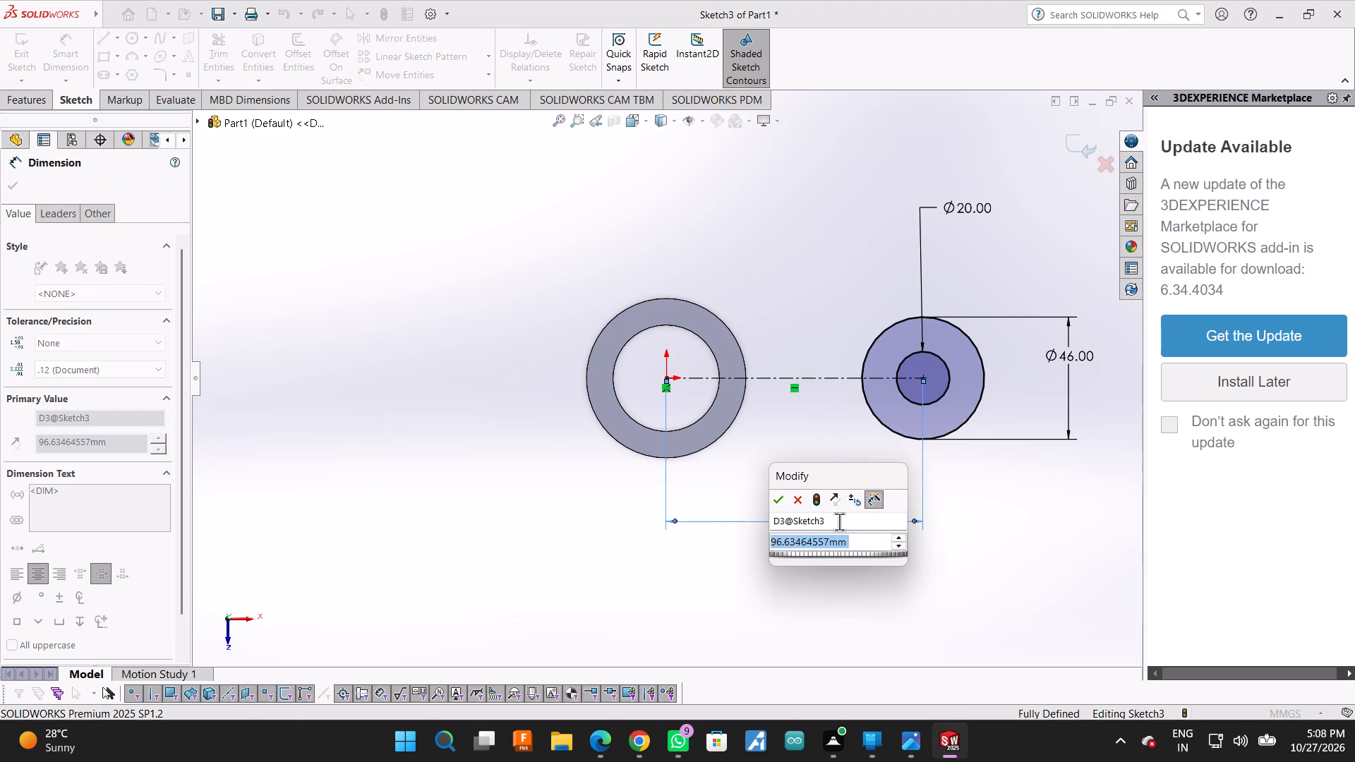
key("7")
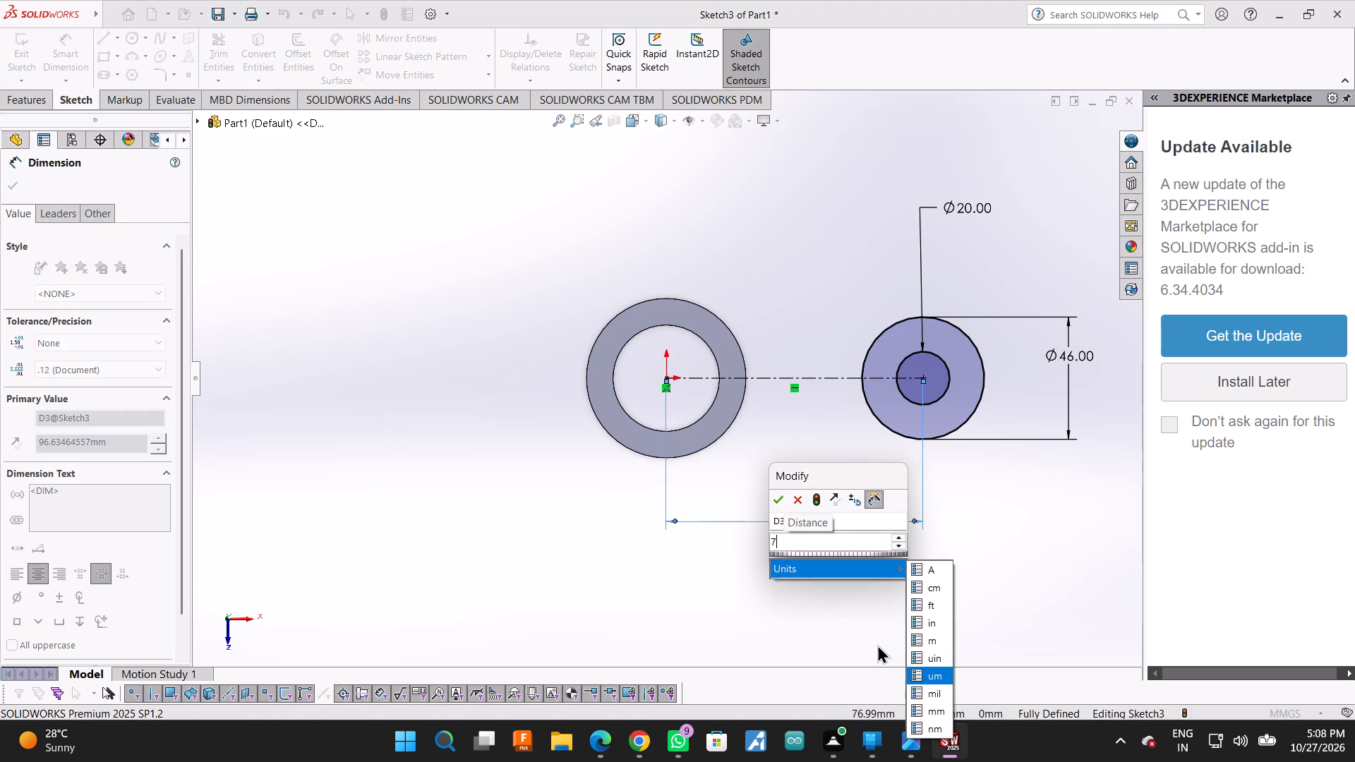
key("5")
key("Return")
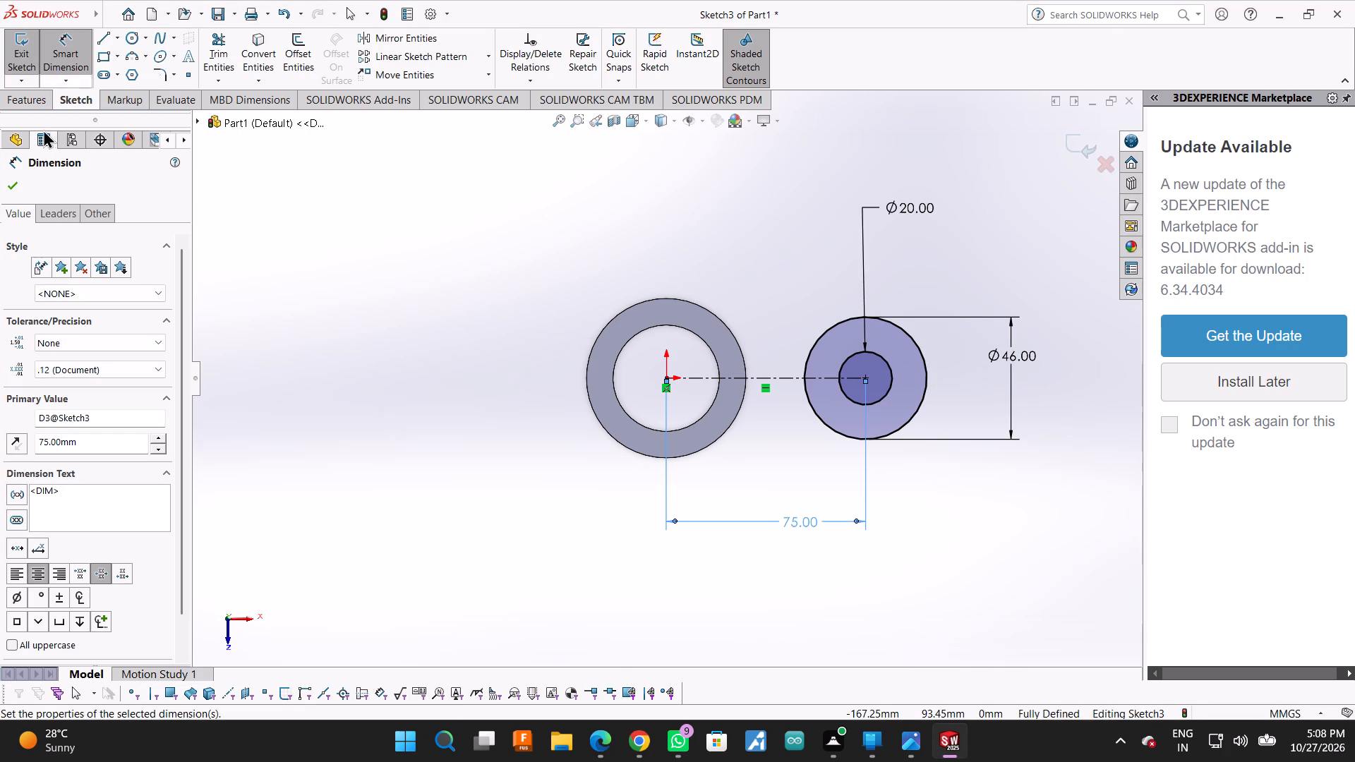
left_click(7, 183)
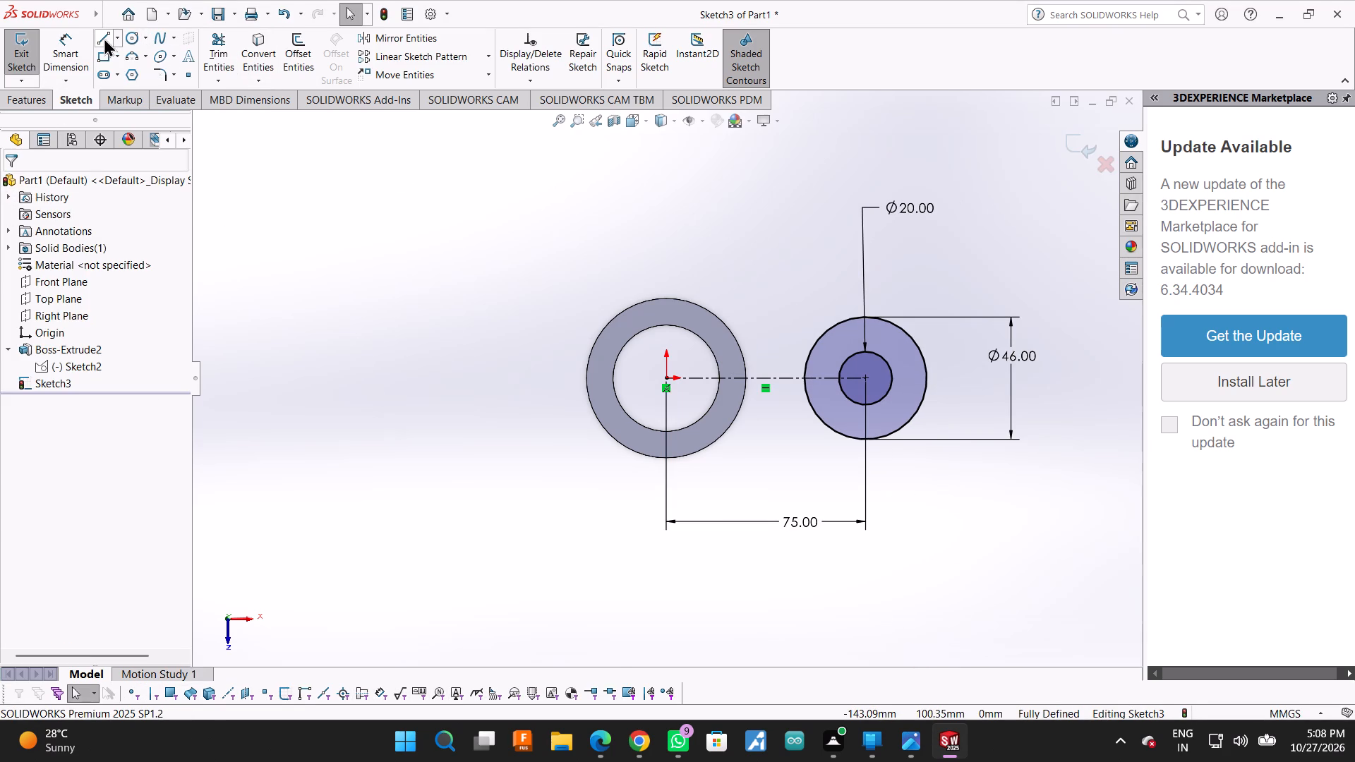
Sketch an upper line about 70 mm long from the top of the 46 mm circle to the cylinder's outer edge, tangent to the circle.
left_click(102, 37)
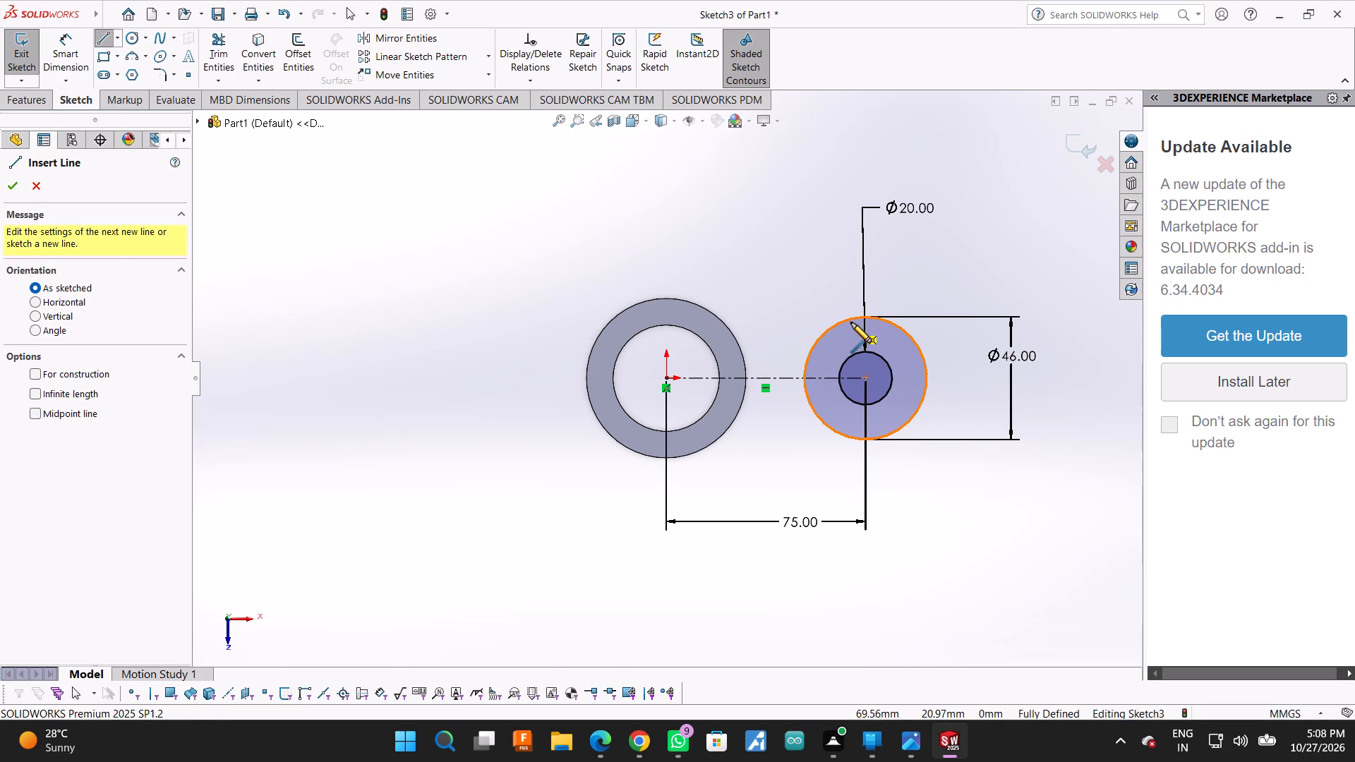
left_click(850, 321)
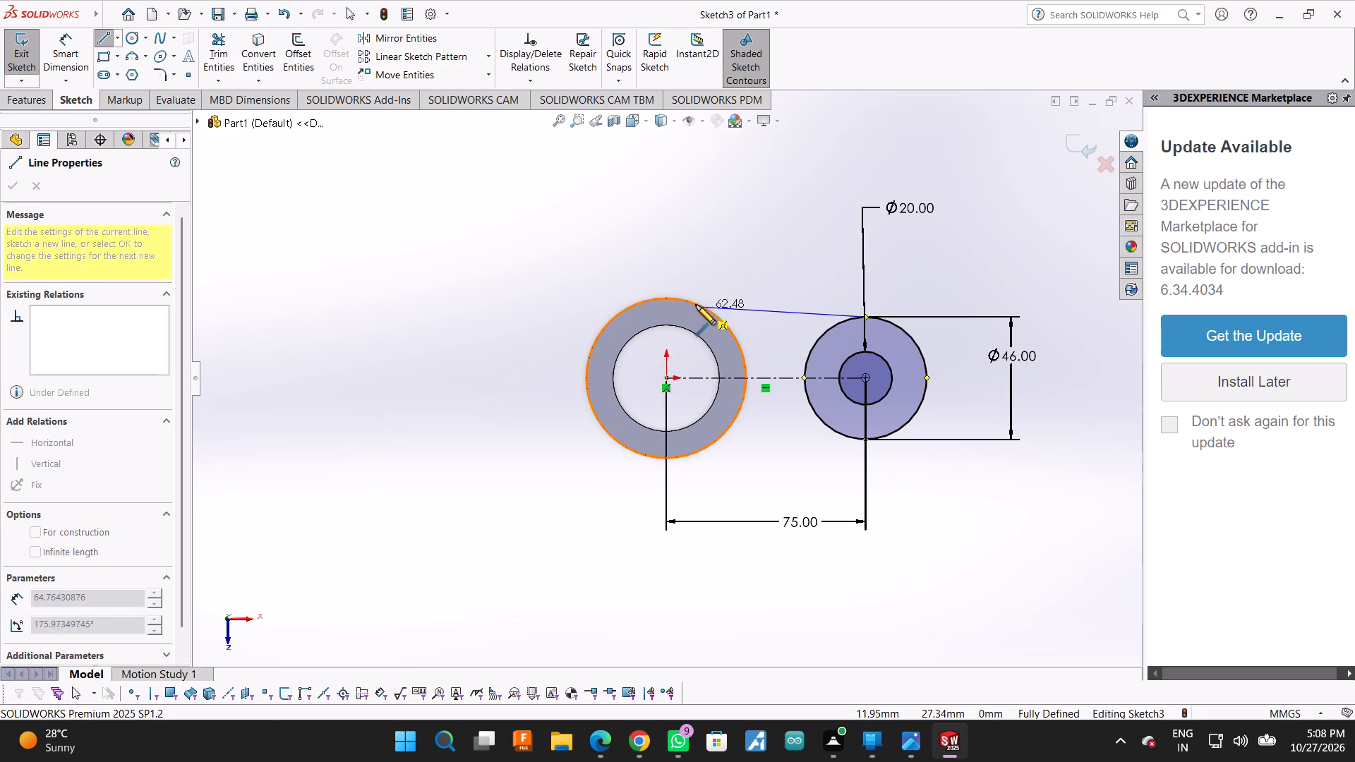
left_click(687, 298)
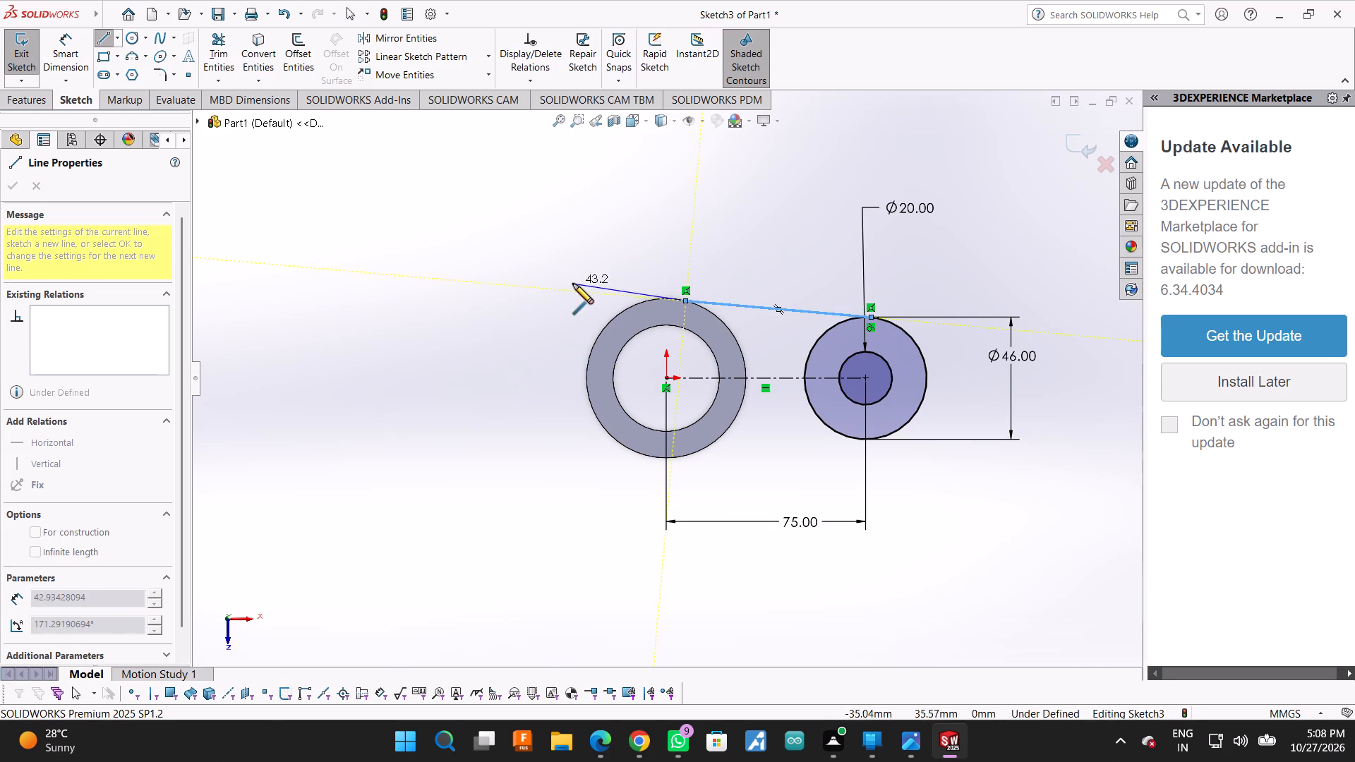
key("Escape")
Make the upper line tangent to the cylinder's outer edge and check its relation to the 46 mm circle.
left_click(734, 306)
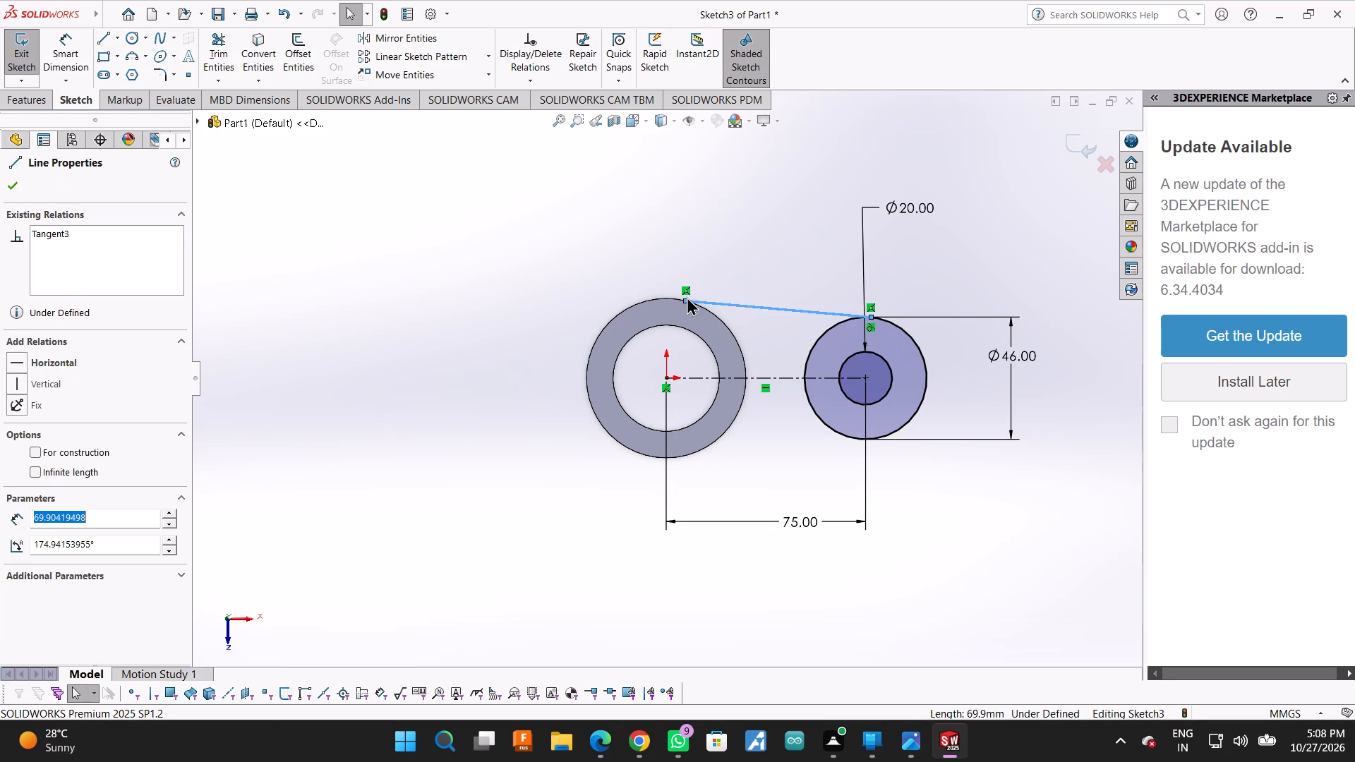
left_click(709, 308, "ctrl")
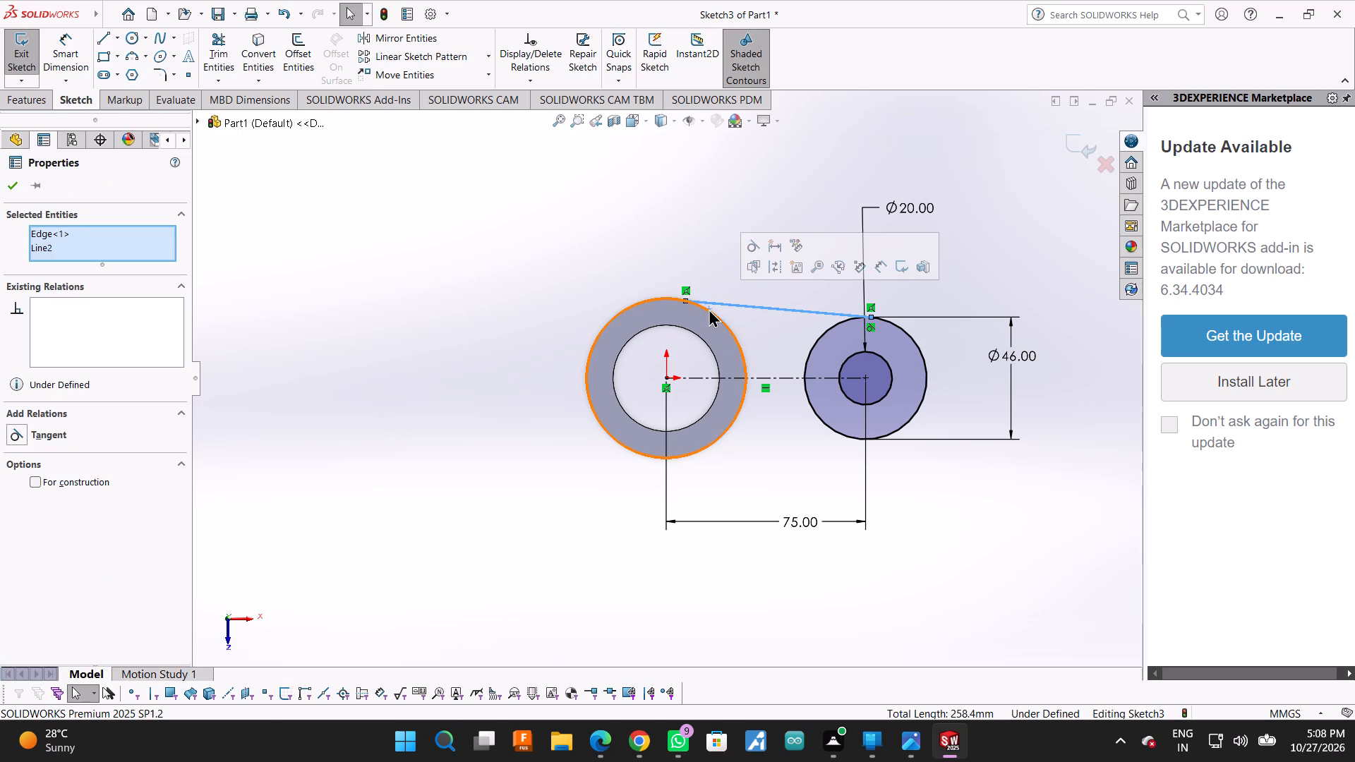
left_click(761, 248)
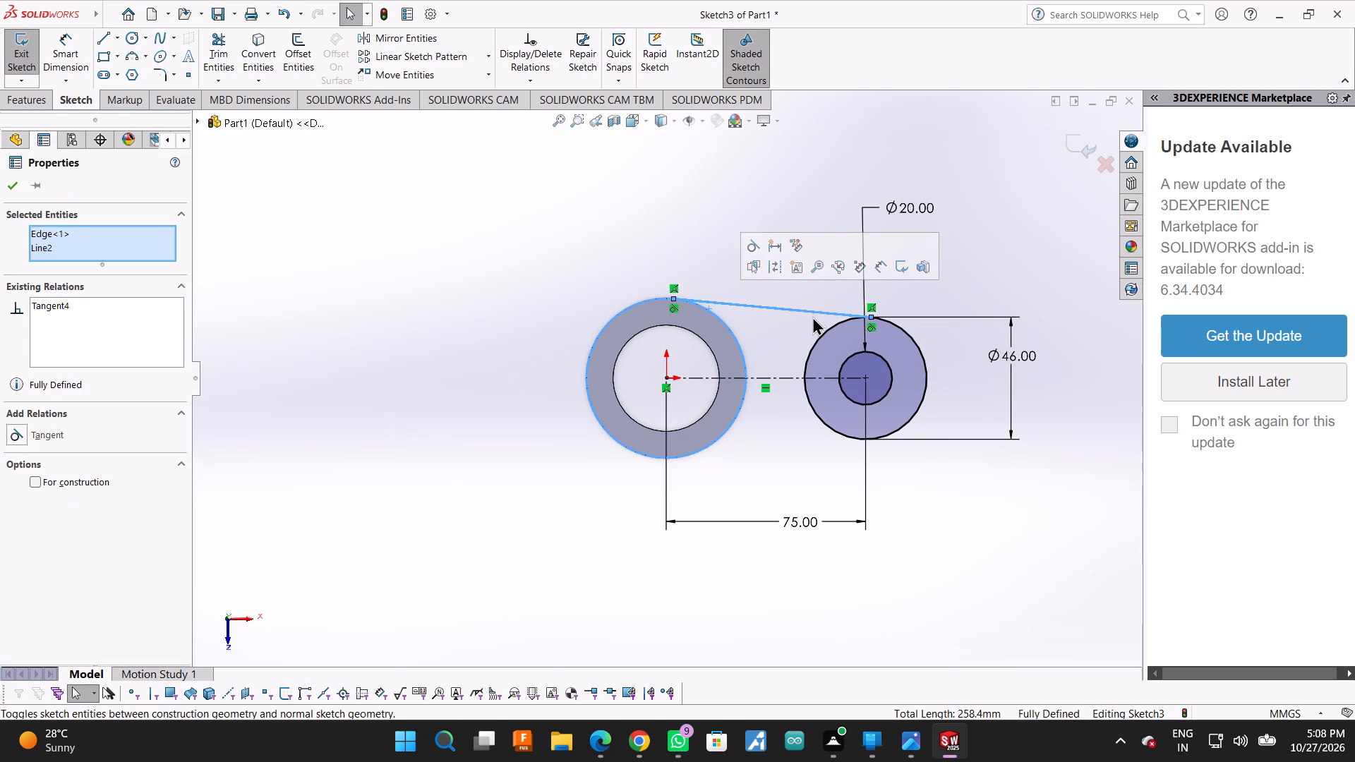
left_click(814, 310)
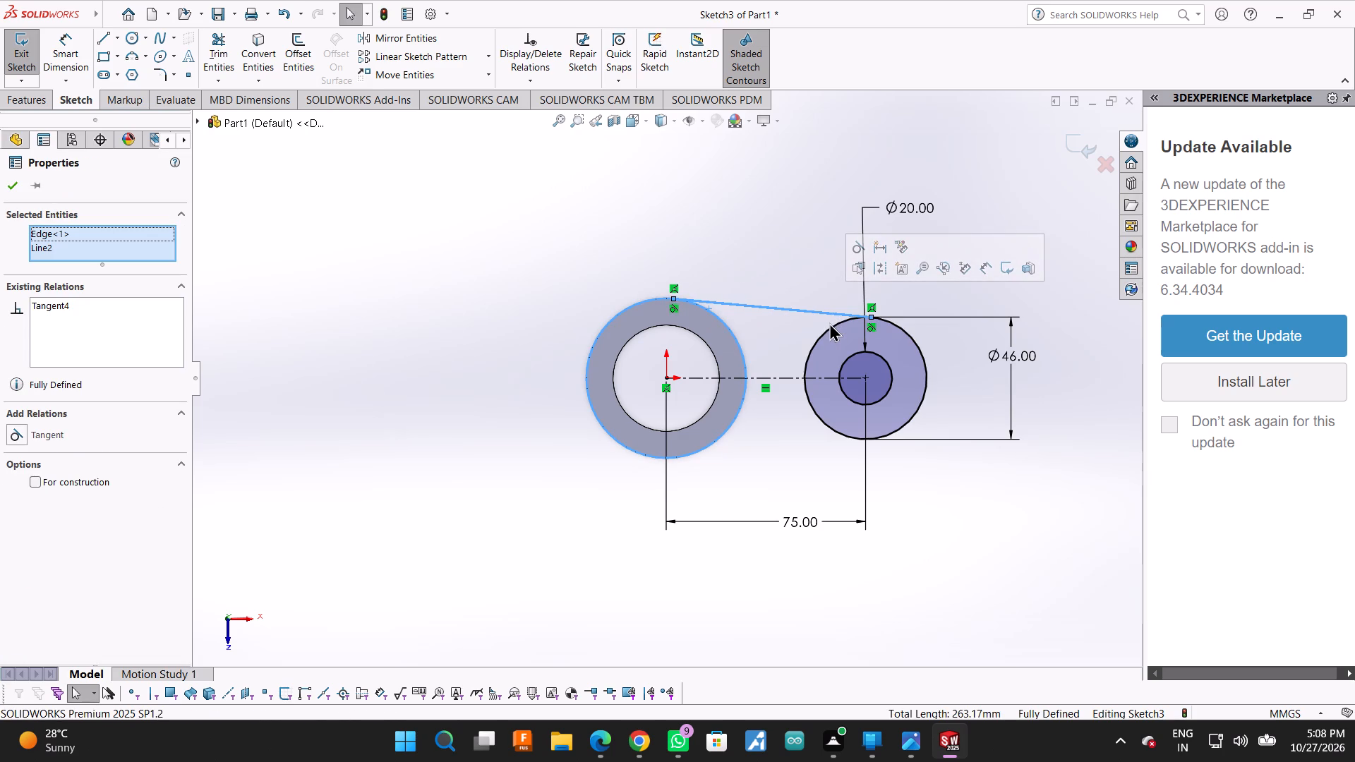
key("Escape")
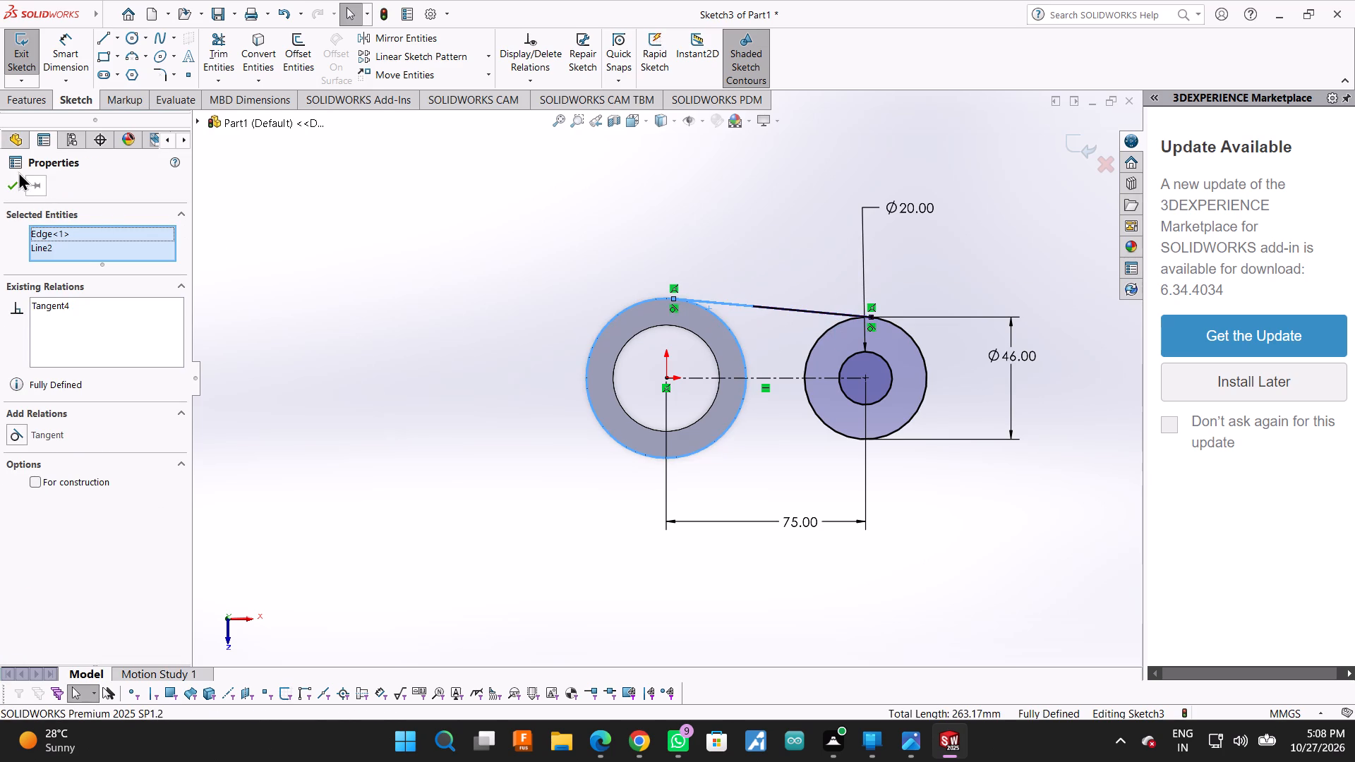
left_click(19, 183)
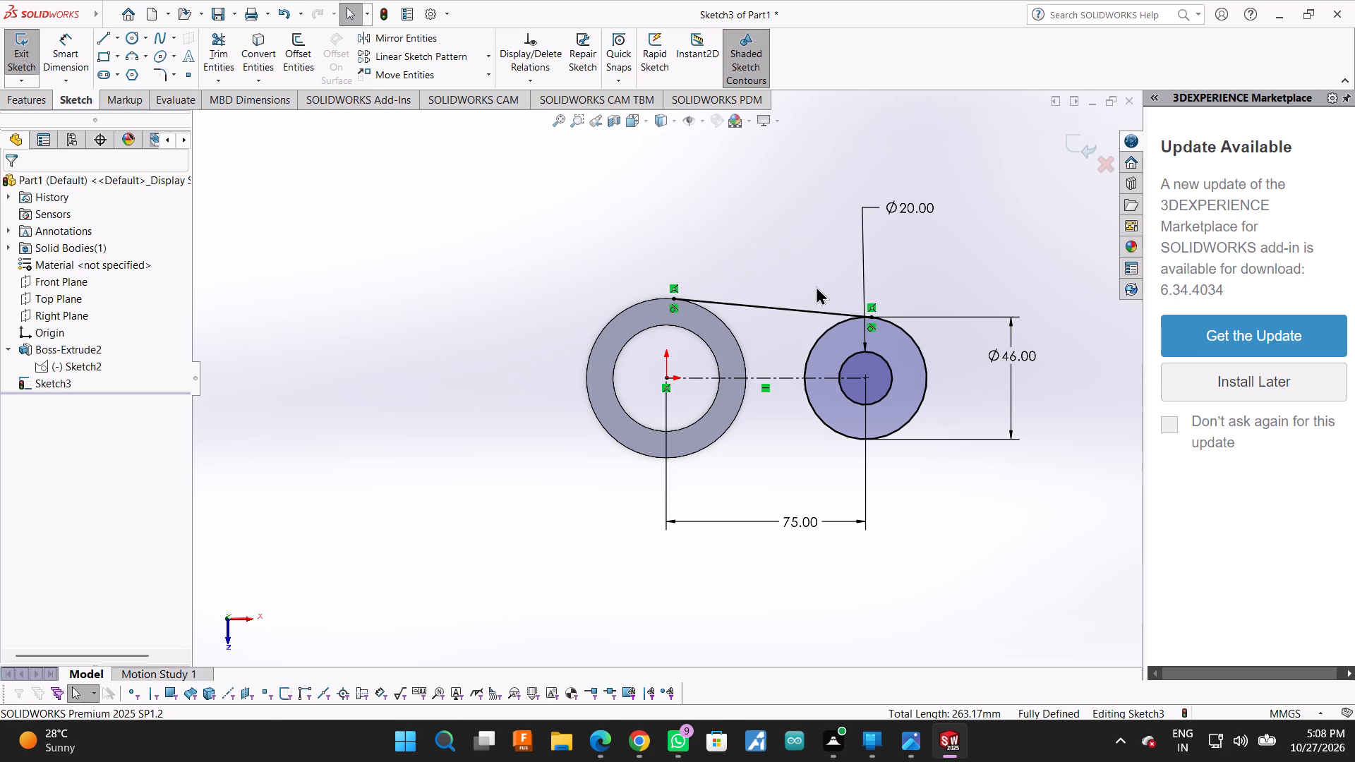
left_click(817, 310)
left_click(832, 324, "ctrl")
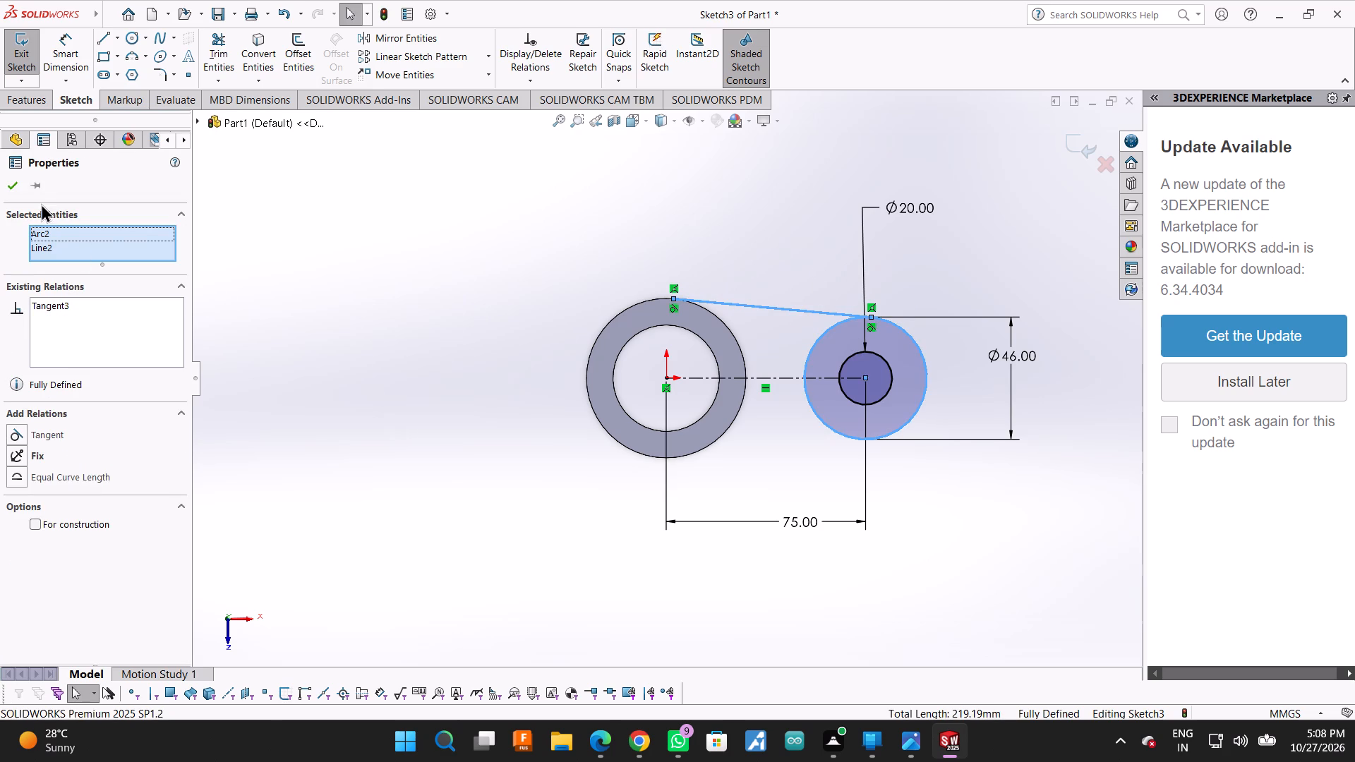
left_click(21, 190)
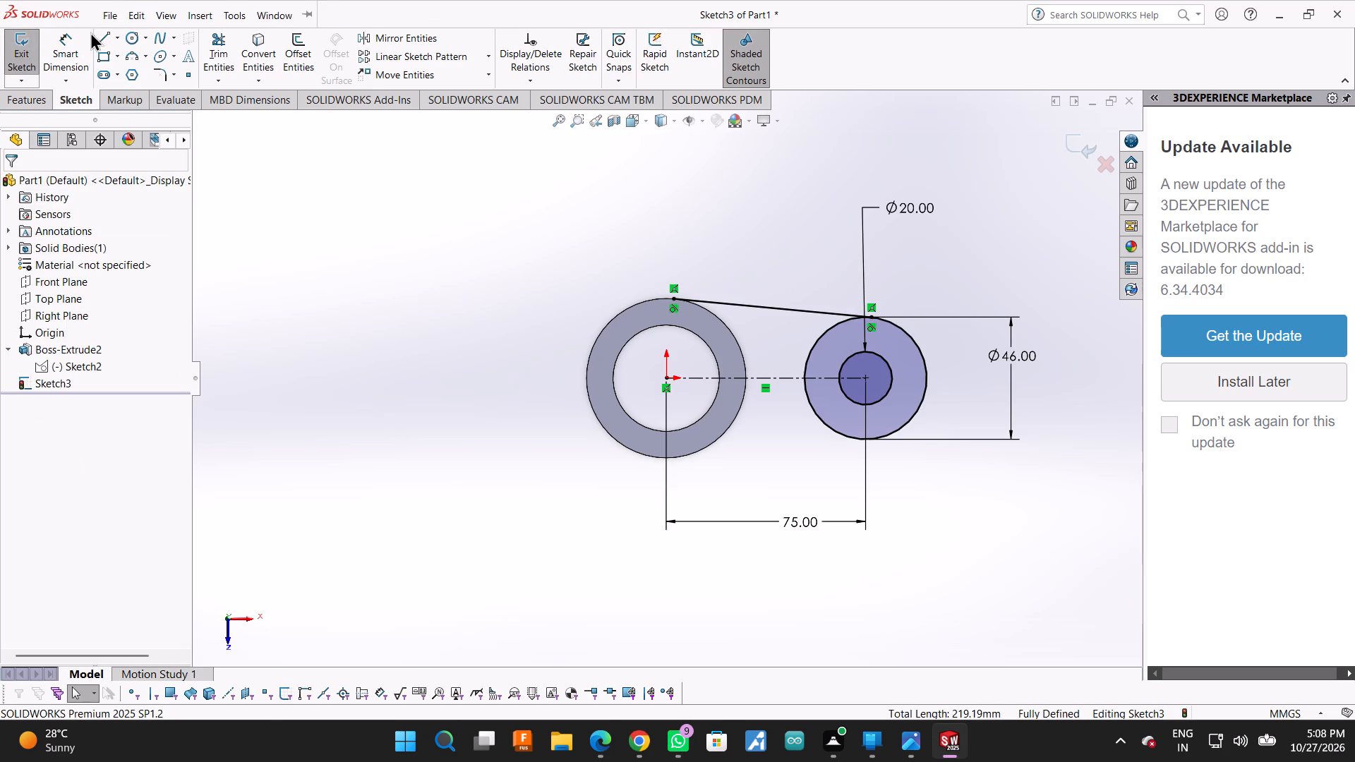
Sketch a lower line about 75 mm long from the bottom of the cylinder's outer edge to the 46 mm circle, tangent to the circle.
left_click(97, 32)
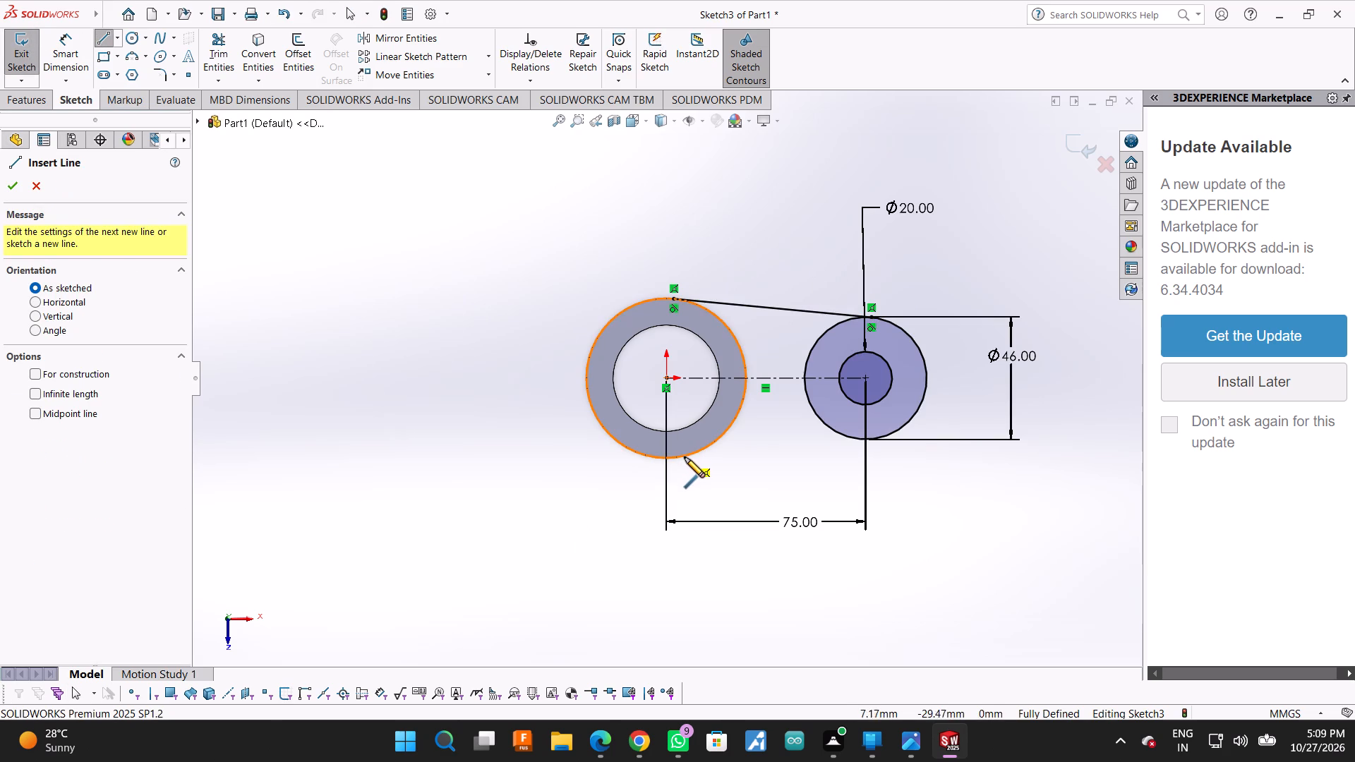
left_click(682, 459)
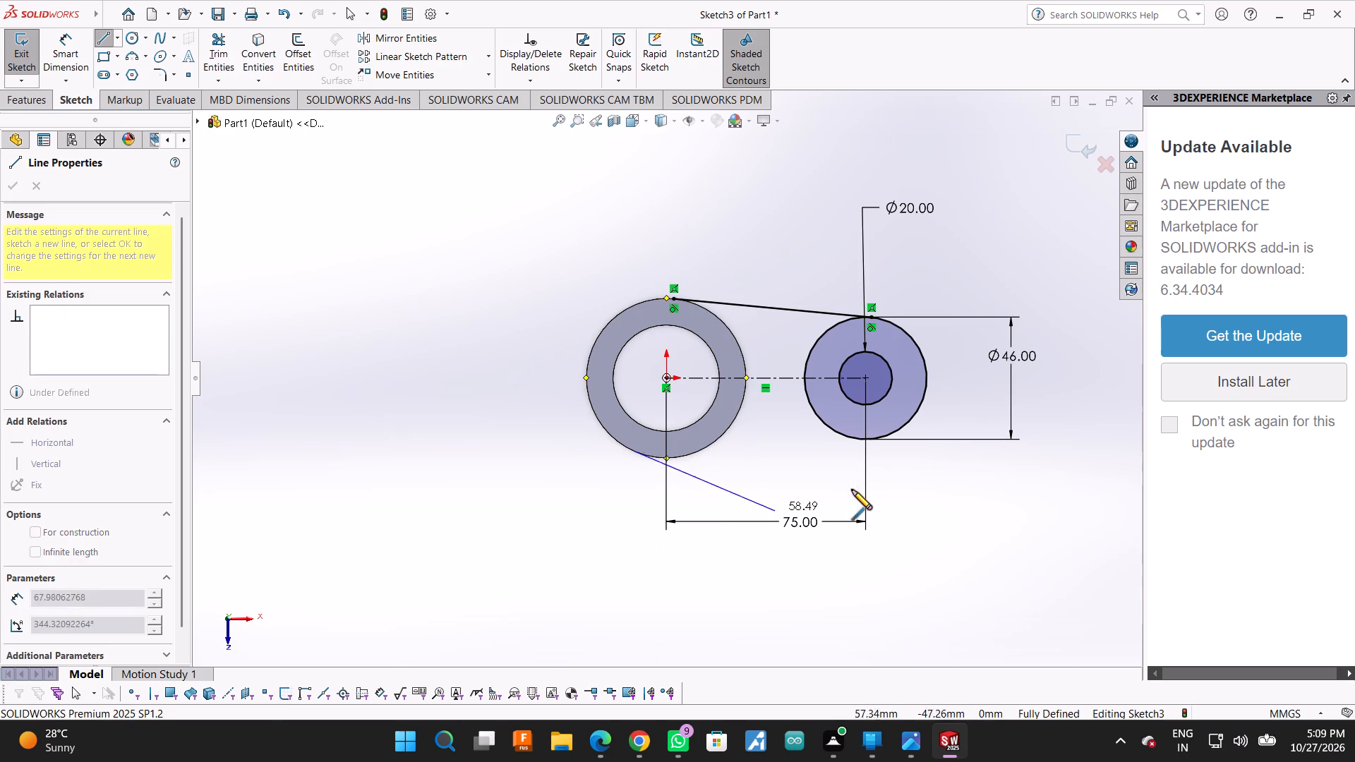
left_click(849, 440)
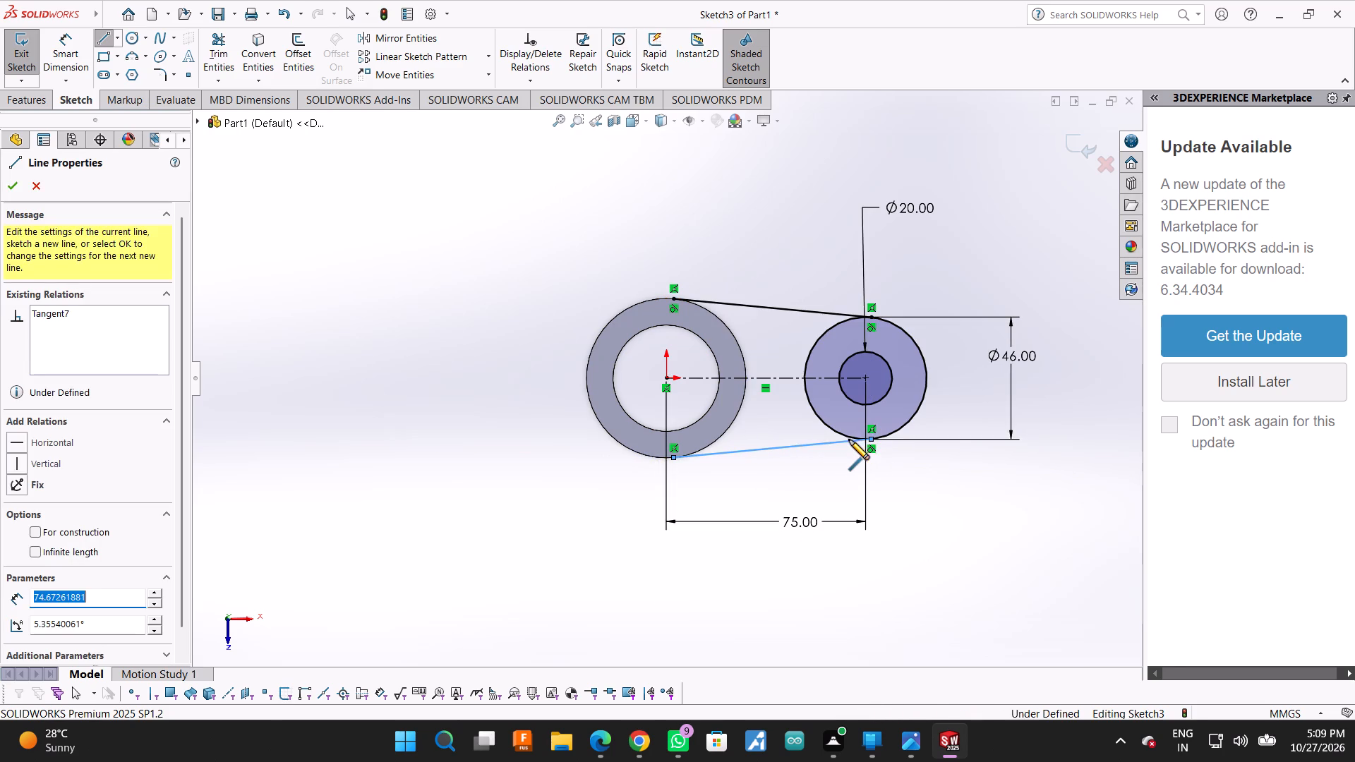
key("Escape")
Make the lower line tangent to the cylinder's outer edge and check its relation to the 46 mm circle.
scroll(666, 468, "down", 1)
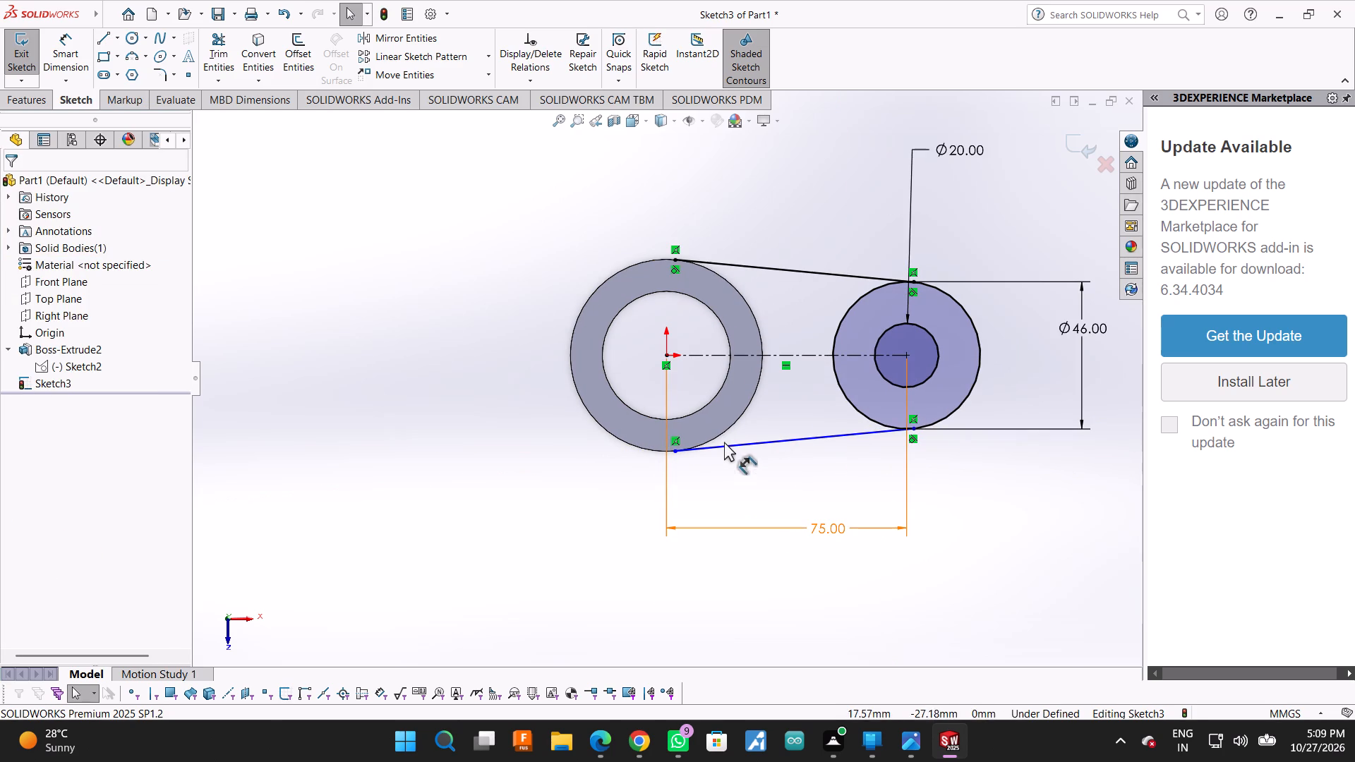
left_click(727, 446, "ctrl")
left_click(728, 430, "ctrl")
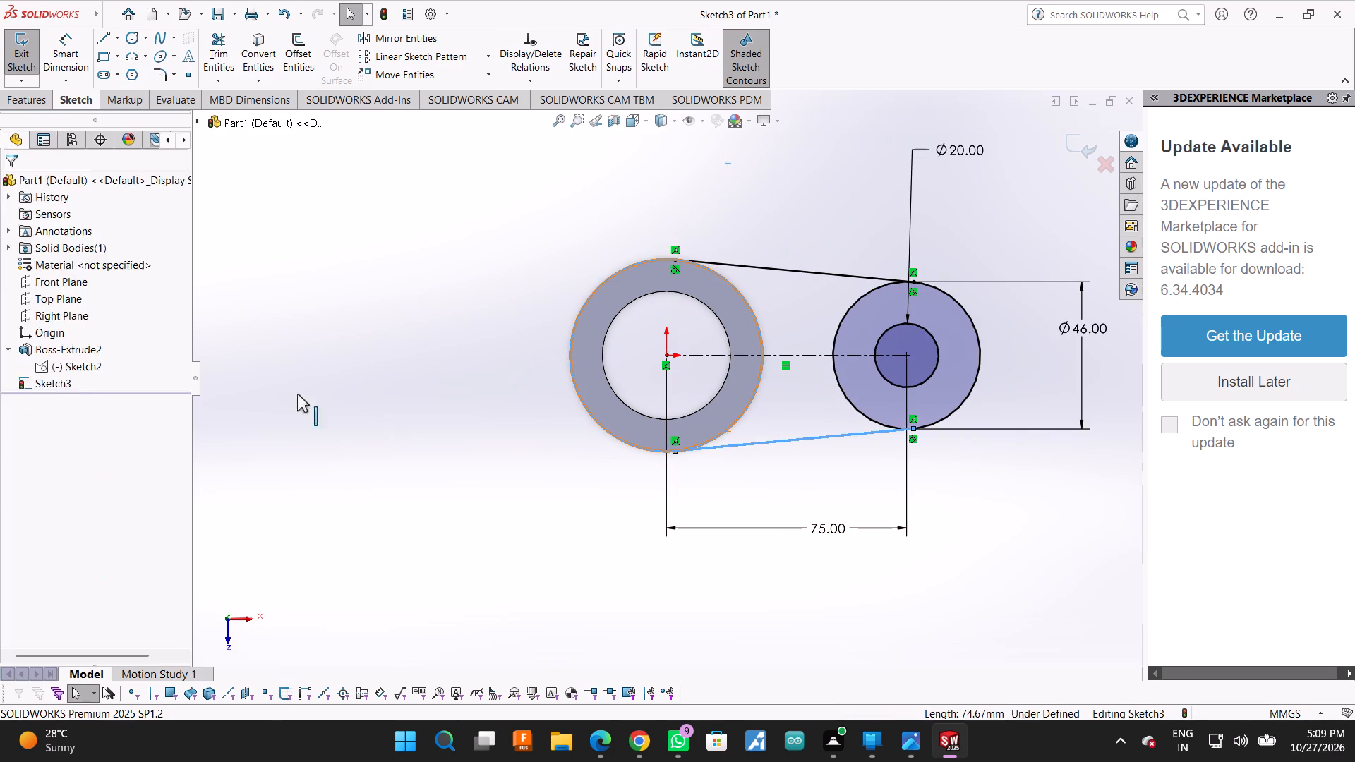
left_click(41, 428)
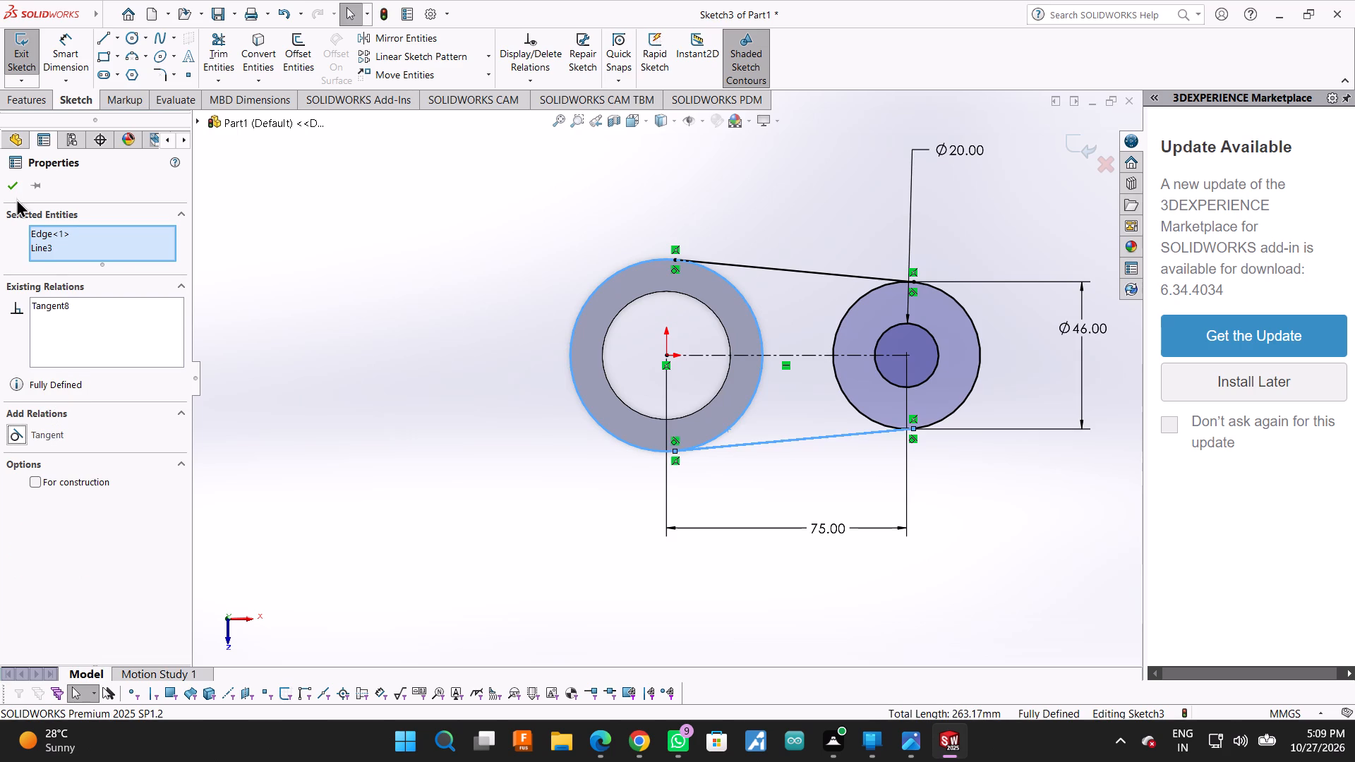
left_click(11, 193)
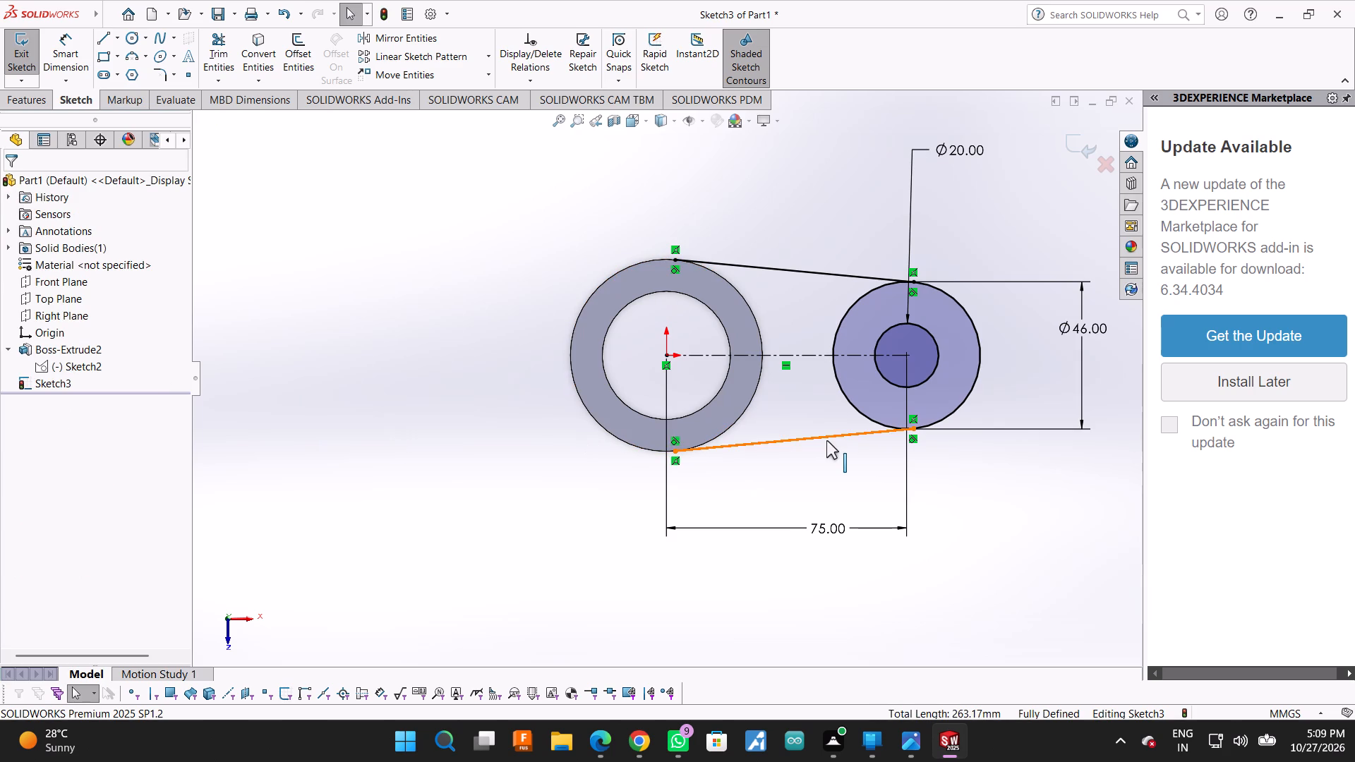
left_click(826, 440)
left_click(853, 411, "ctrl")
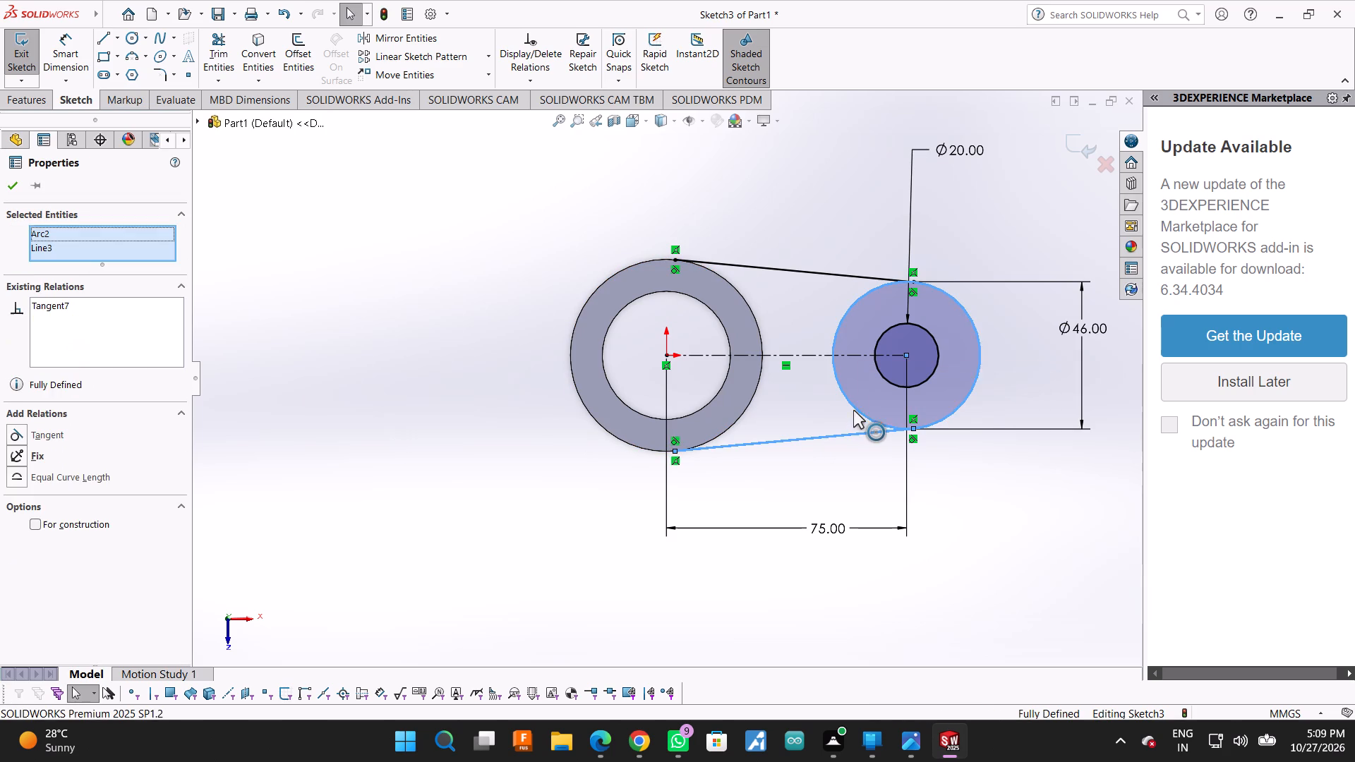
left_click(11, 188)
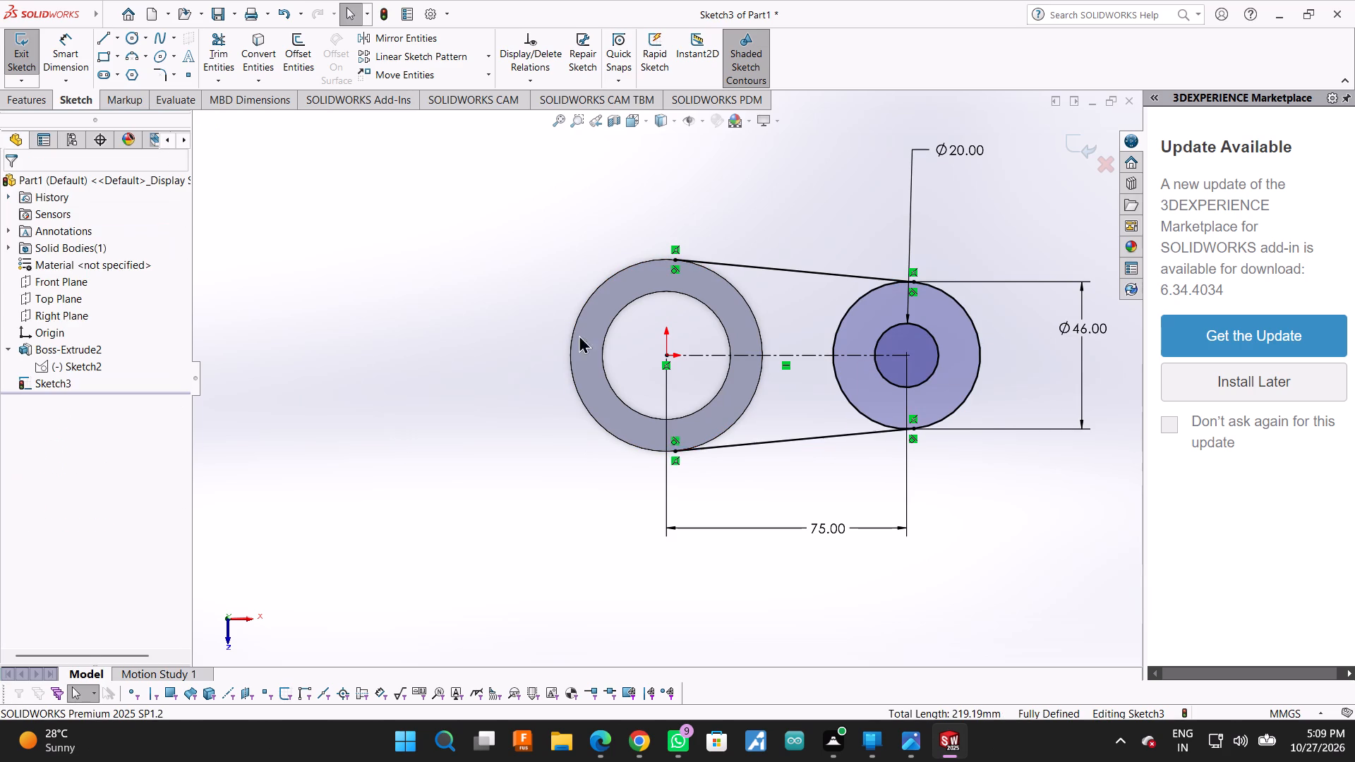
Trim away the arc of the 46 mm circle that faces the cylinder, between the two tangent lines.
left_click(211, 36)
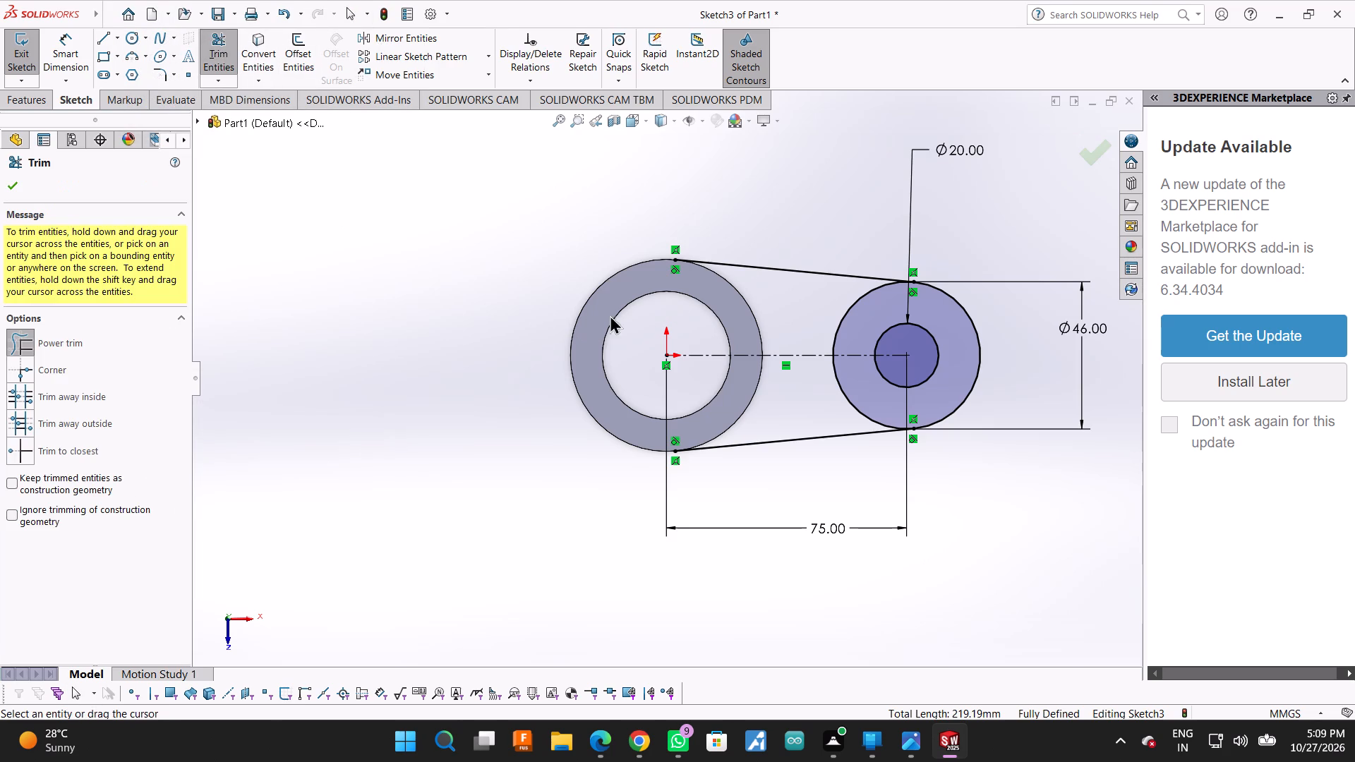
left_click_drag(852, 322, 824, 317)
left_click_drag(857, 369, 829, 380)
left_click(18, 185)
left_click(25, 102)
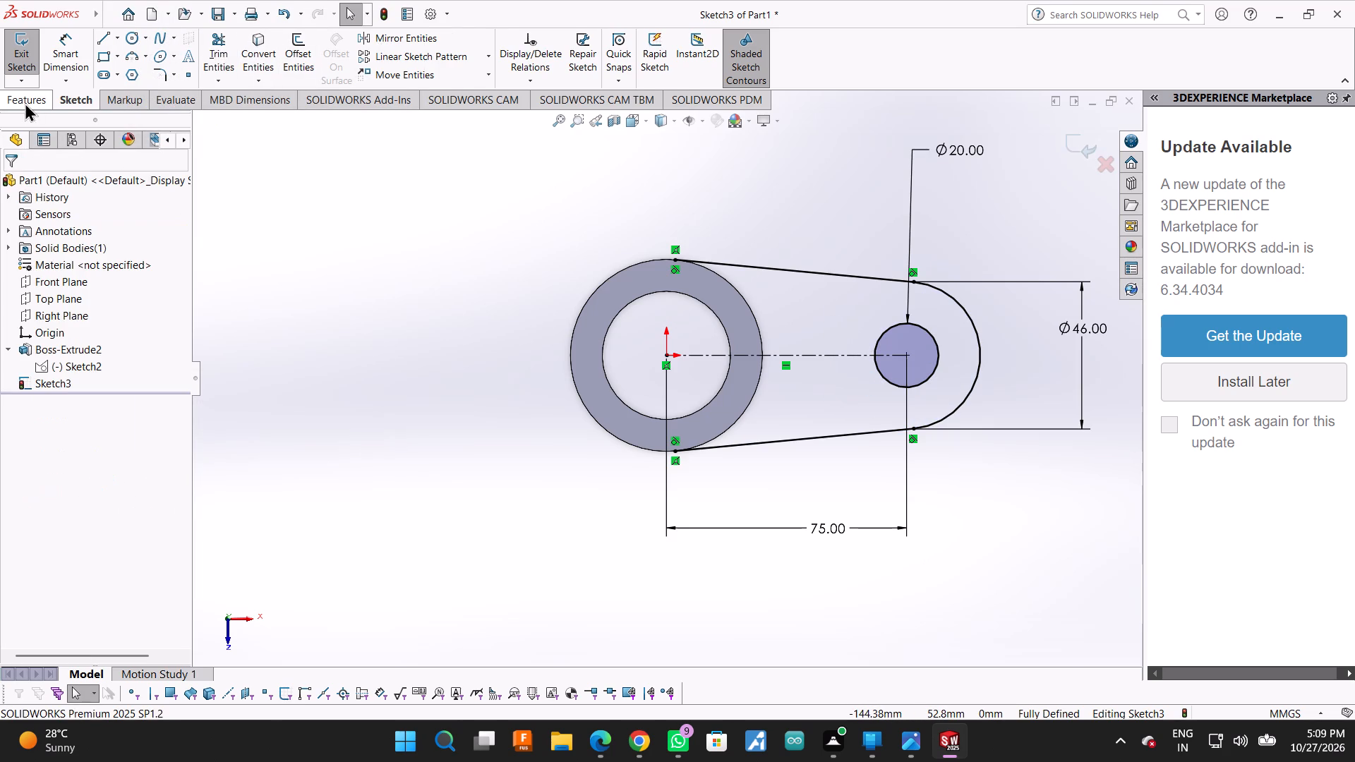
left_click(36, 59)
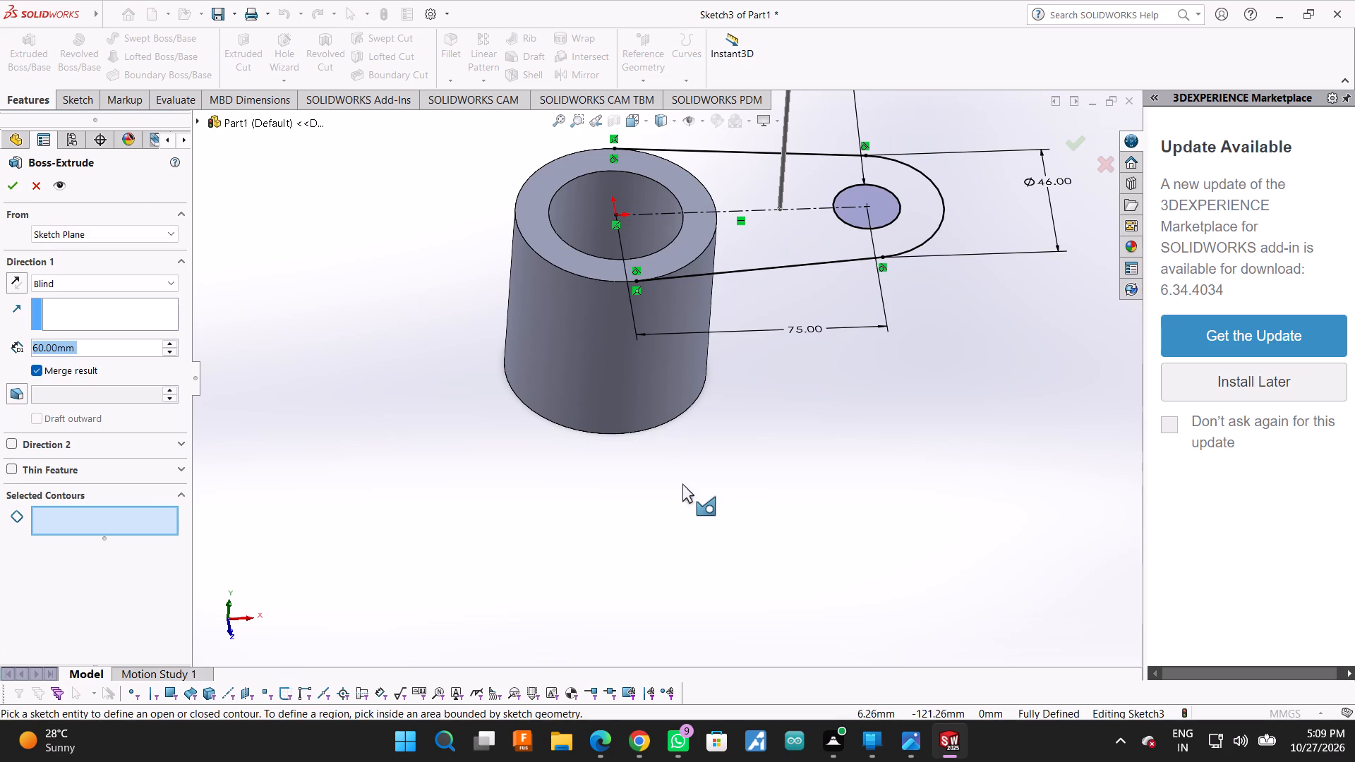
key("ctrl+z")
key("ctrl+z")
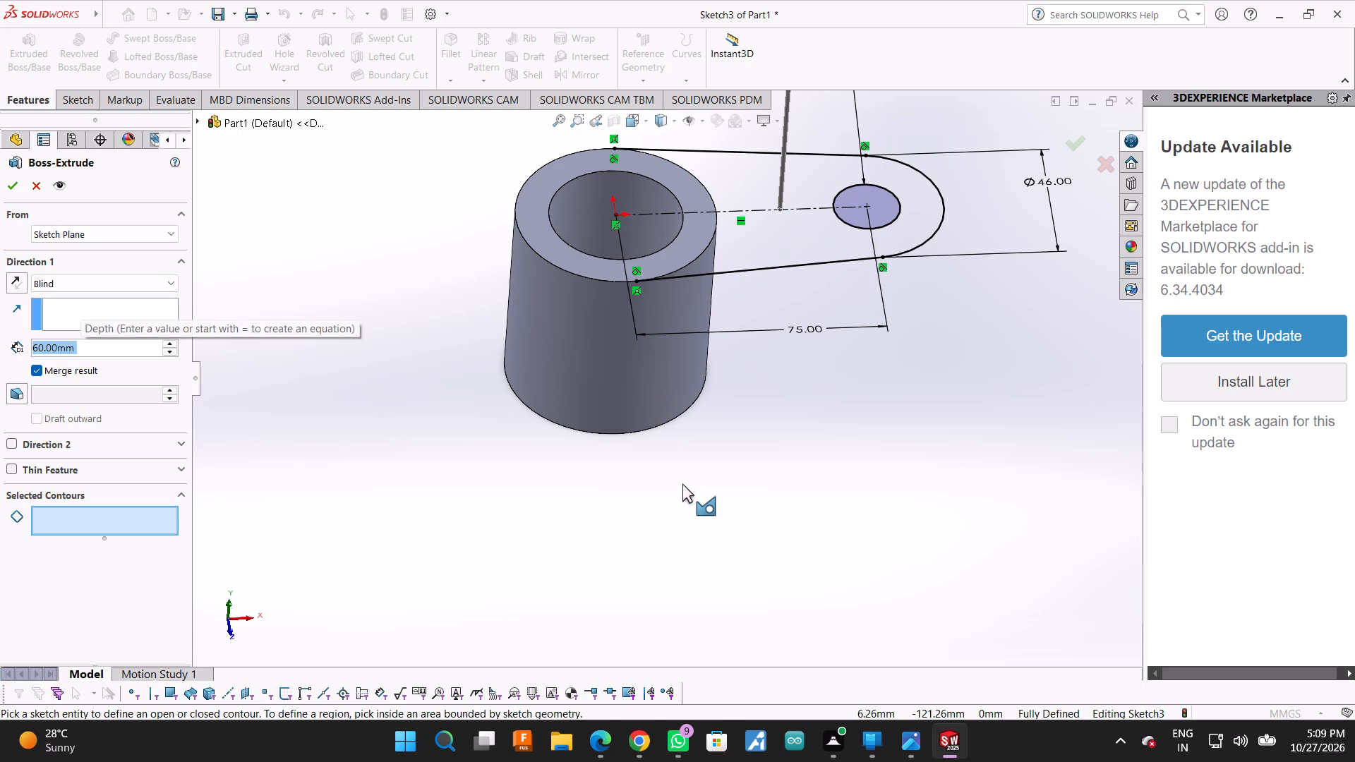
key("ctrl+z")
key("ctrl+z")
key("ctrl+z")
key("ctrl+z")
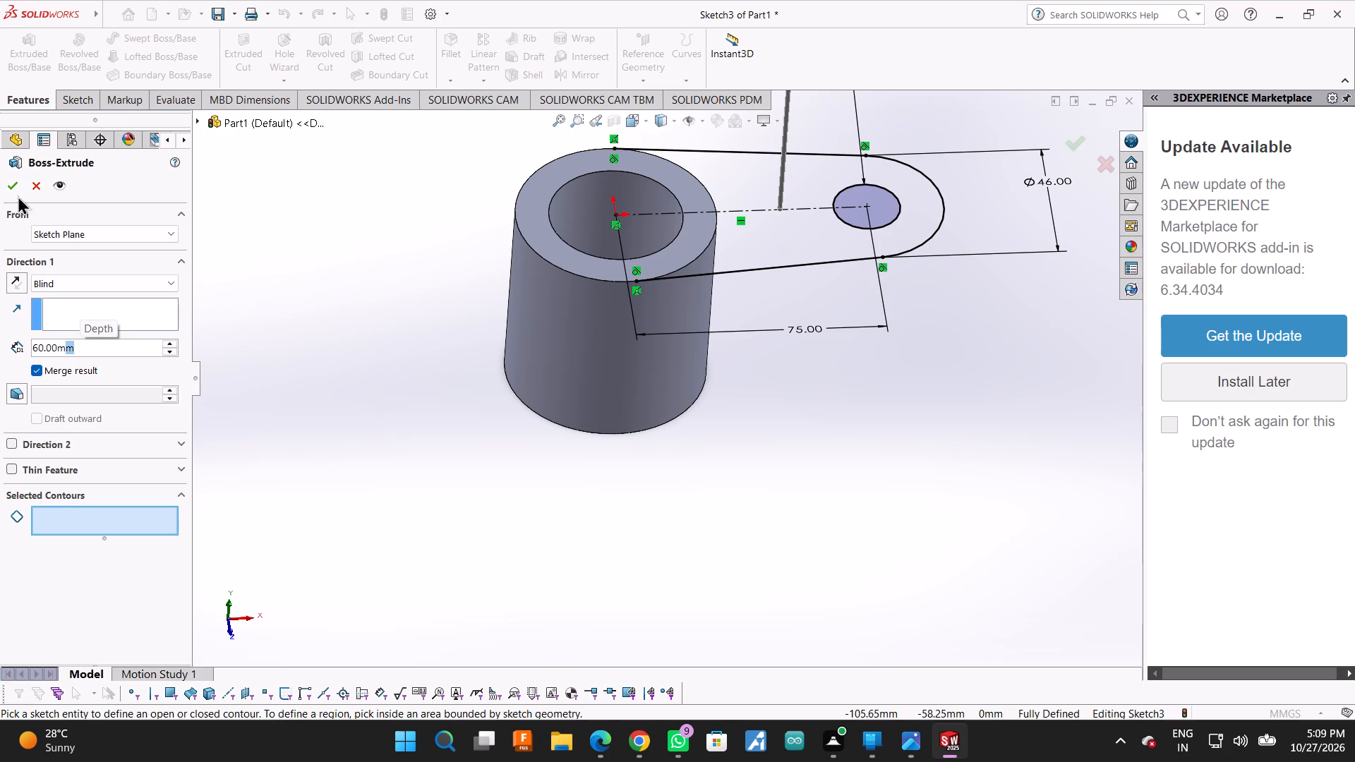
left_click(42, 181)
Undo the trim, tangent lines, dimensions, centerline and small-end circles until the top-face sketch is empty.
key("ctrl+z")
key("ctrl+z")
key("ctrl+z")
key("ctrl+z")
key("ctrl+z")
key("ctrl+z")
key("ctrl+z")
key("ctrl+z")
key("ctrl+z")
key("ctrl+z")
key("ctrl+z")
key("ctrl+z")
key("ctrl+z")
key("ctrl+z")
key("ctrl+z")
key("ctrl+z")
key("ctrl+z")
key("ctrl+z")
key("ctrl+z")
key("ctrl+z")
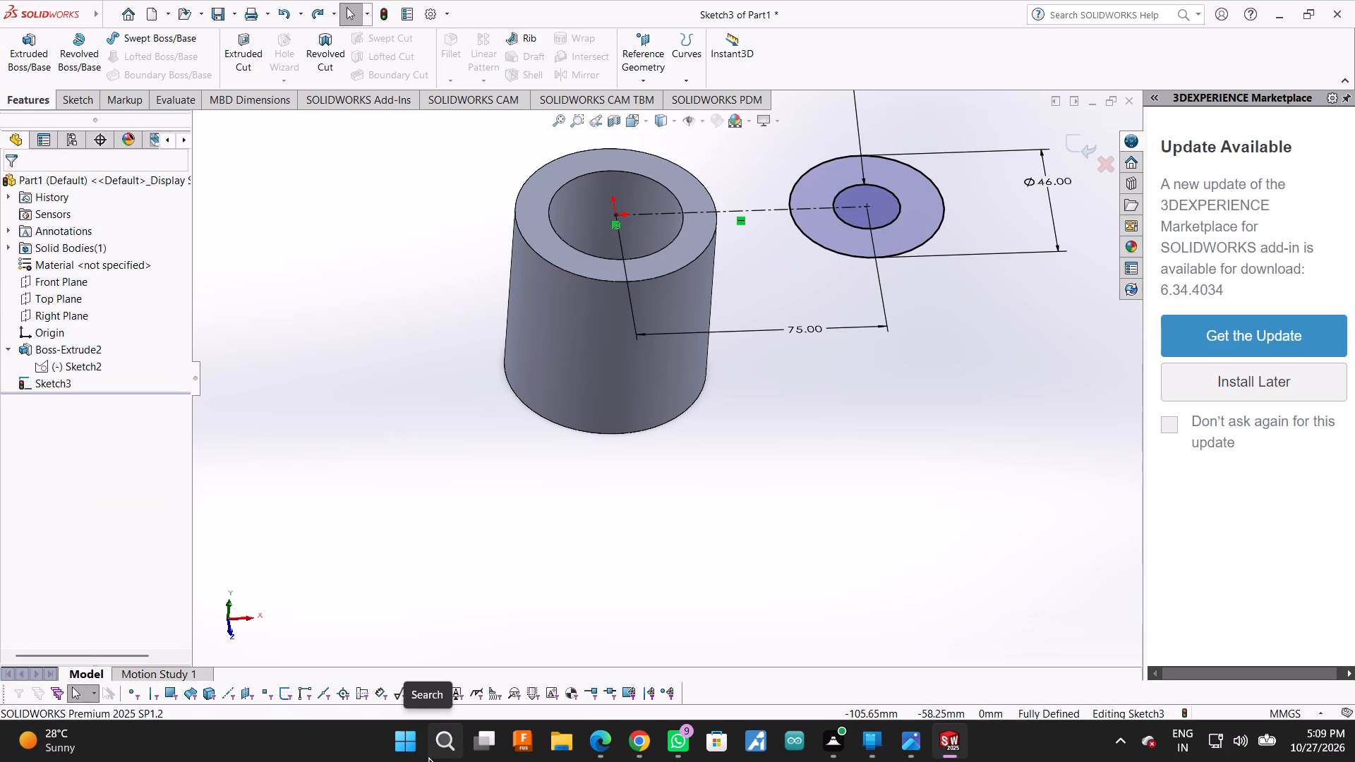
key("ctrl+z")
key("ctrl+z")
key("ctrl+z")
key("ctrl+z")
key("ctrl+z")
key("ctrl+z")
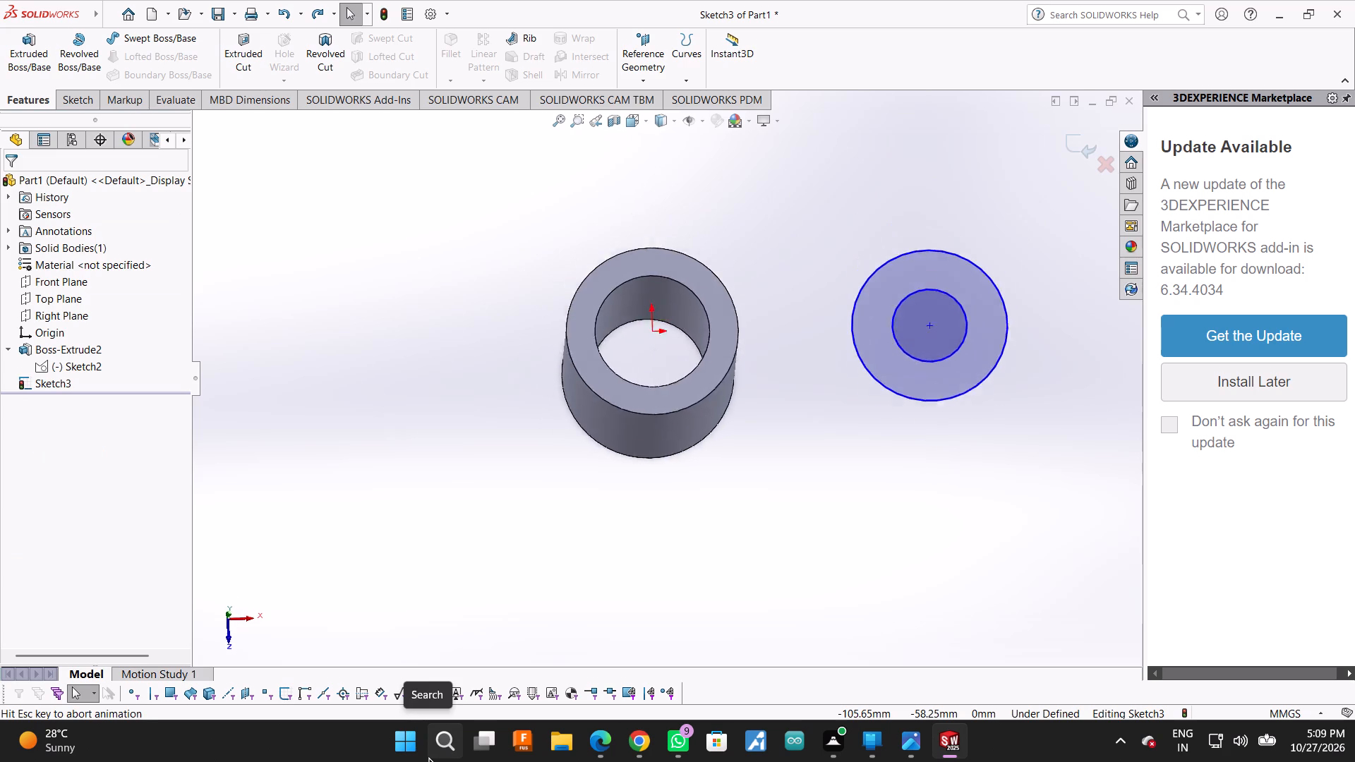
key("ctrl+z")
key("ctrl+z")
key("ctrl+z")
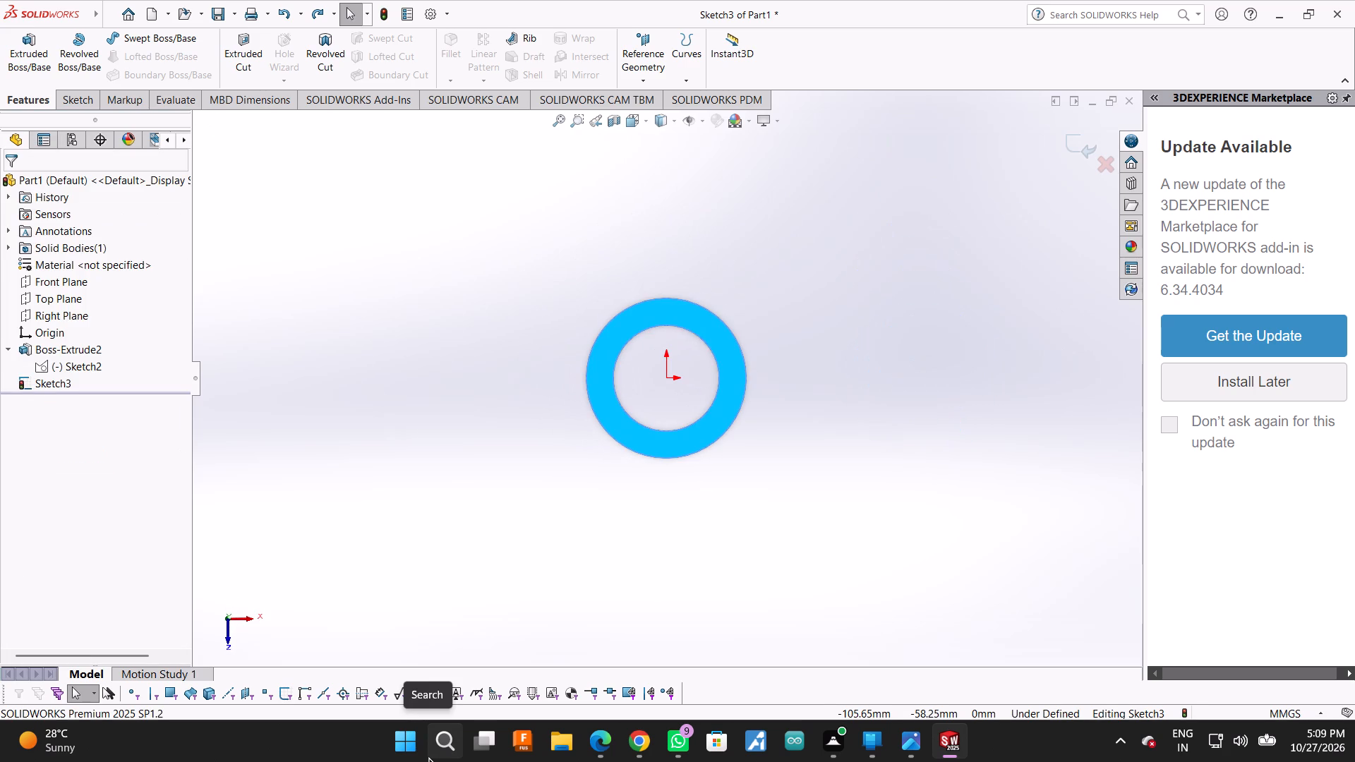
Leave the empty sketch and start a new sketch on the hollow cylinder's bottom face.
left_click(829, 538)
scroll(889, 207, "down", 1)
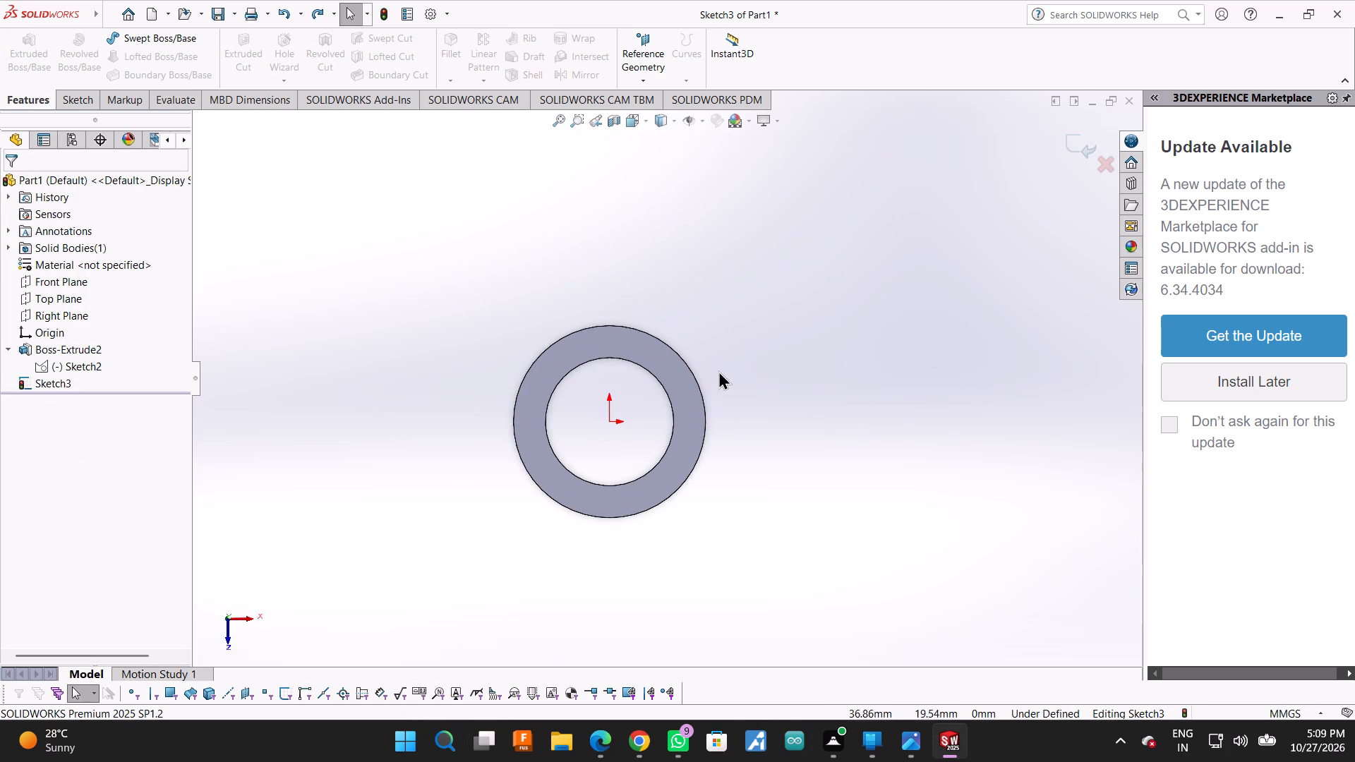
scroll(711, 326, "down", 1)
middle_click_drag(711, 326, 603, 509)
middle_click_drag(879, 377, 857, 398)
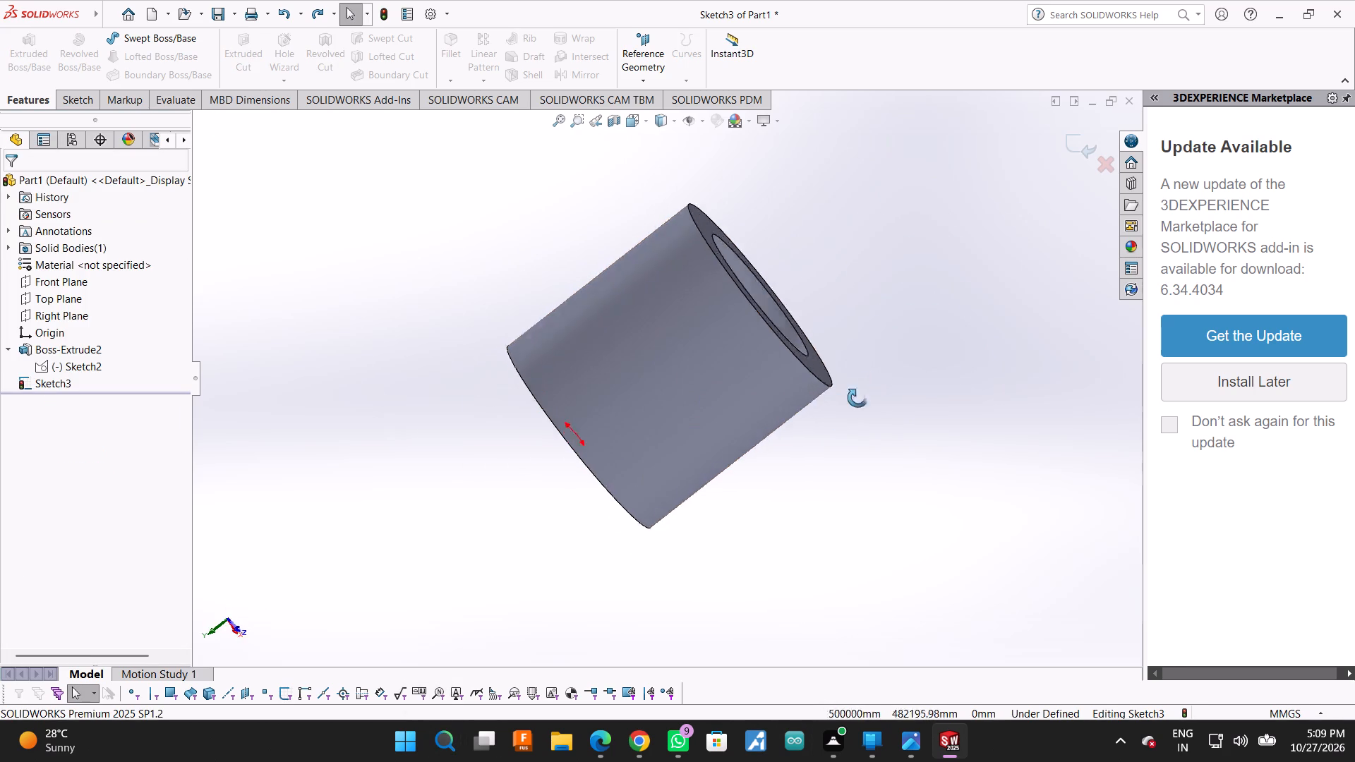
middle_click_drag(857, 398, 821, 440)
left_click(806, 370)
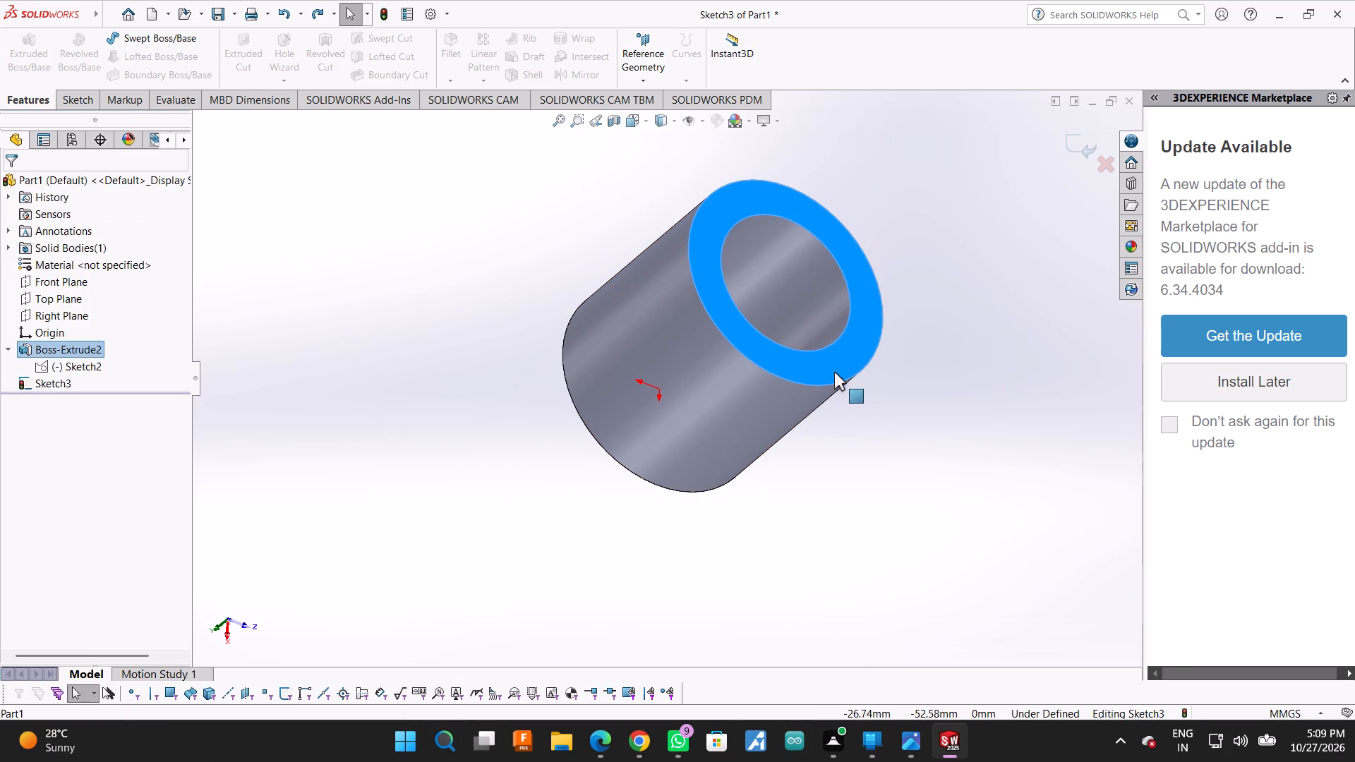
right_click(831, 361)
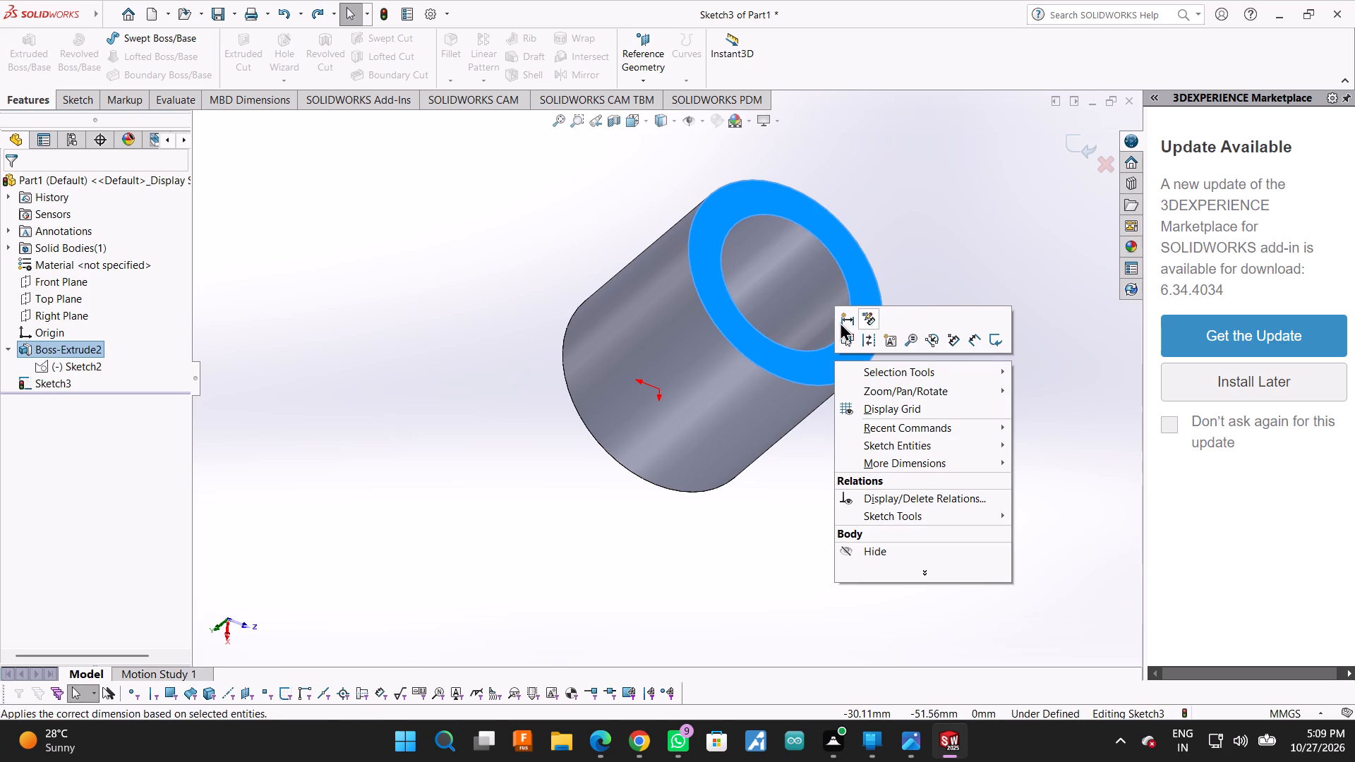
left_click(977, 270)
left_click(871, 322)
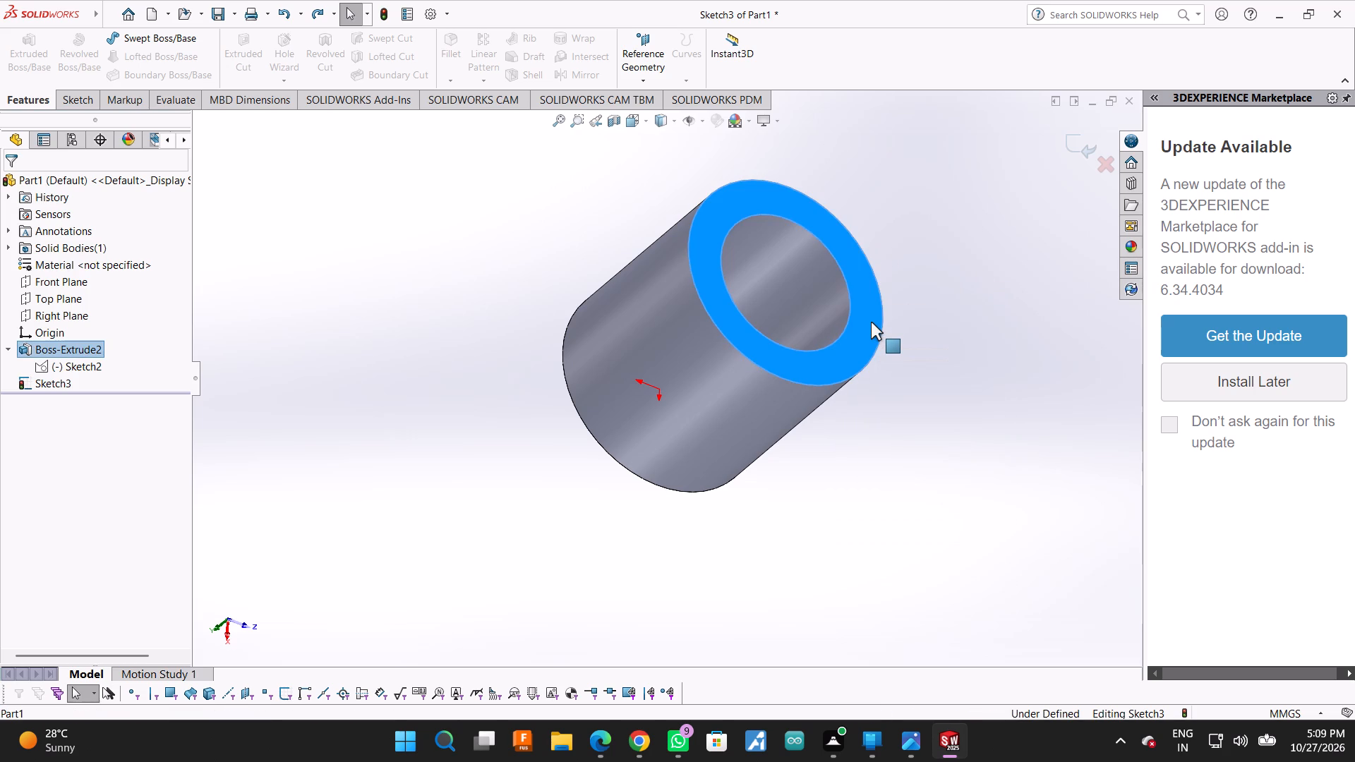
right_click(871, 322)
left_click(925, 224)
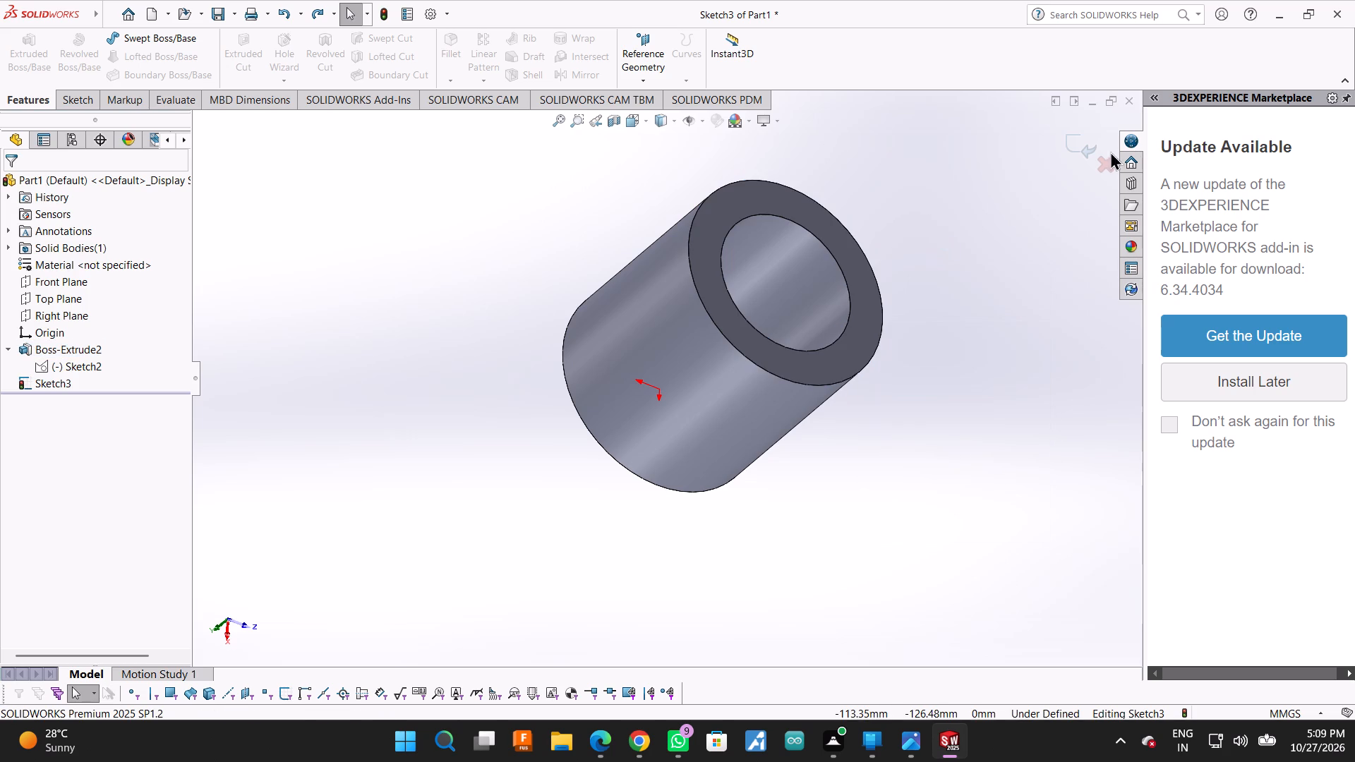
left_click(1084, 150)
left_click(867, 299)
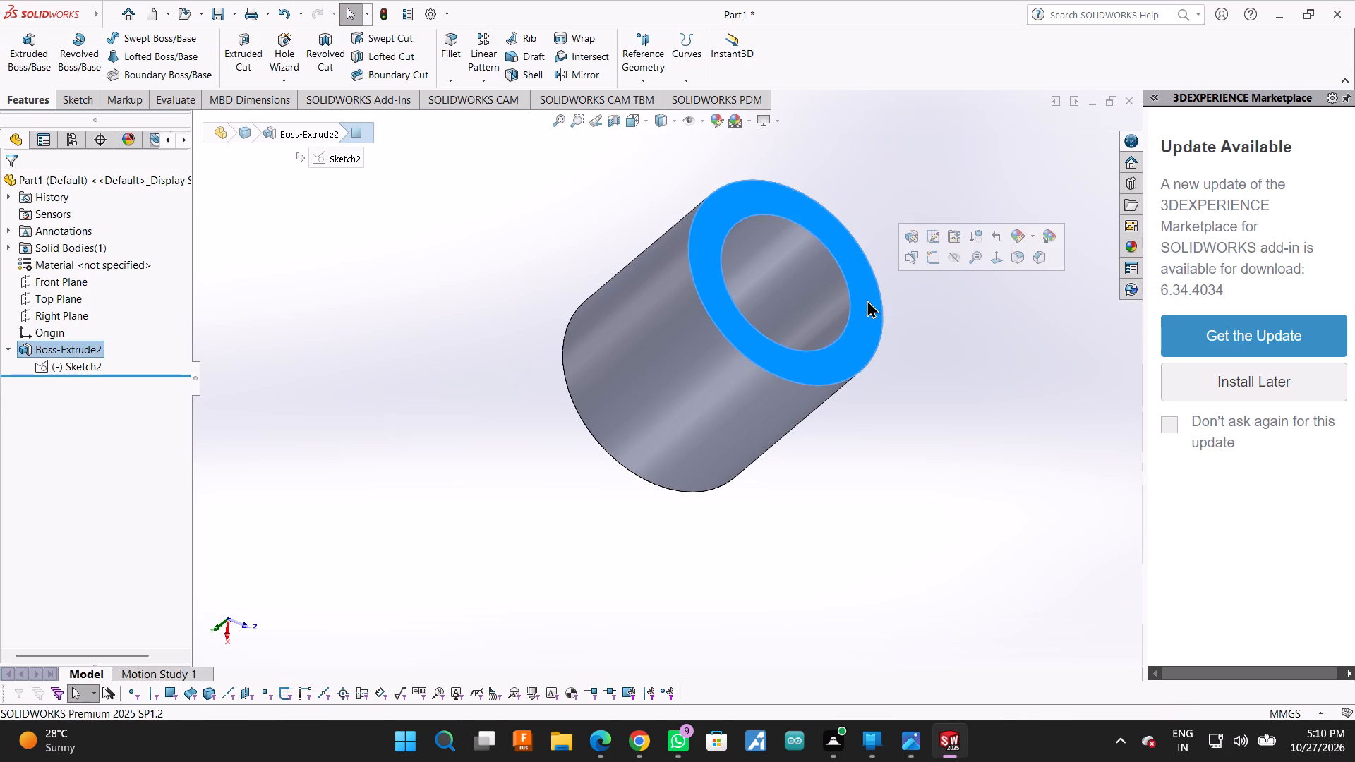
left_click(930, 255)
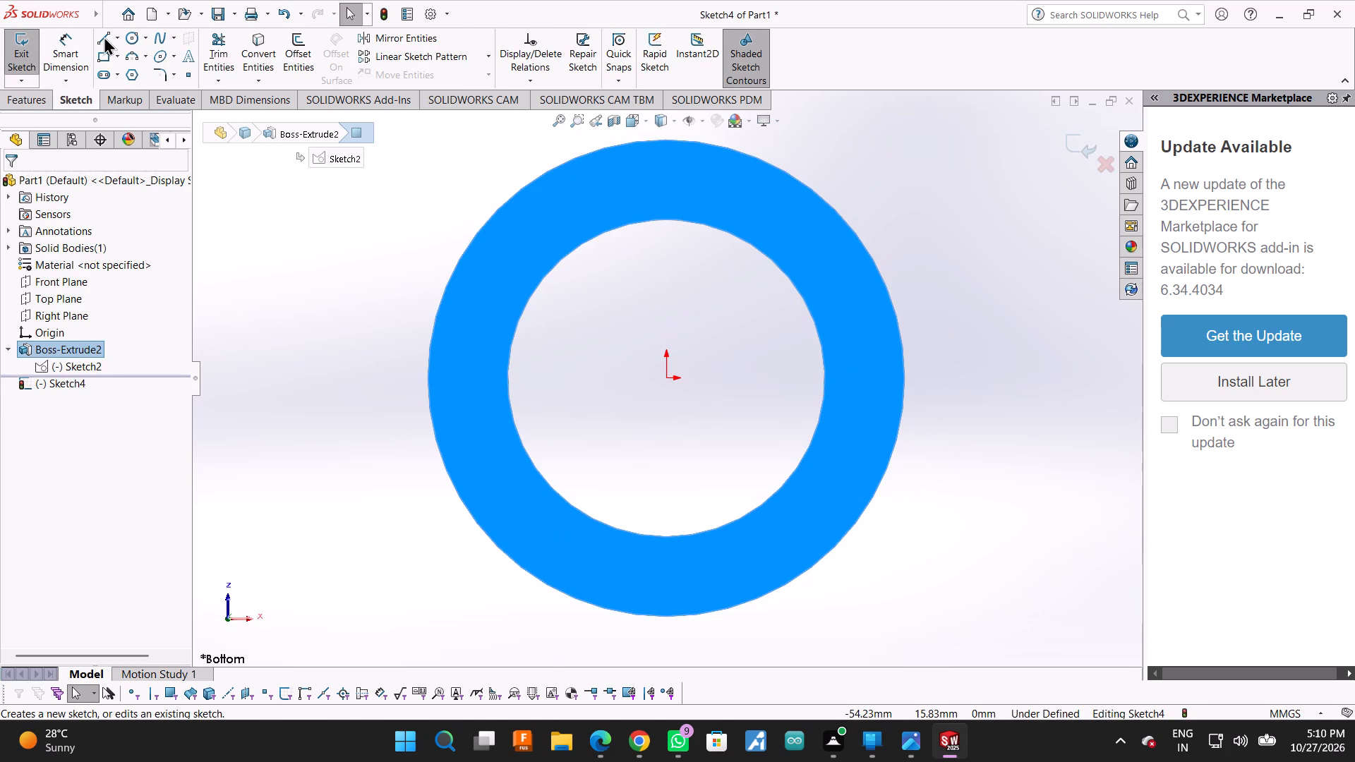
Sketch two concentric circles with radii of about 28 mm and 17 mm, centered about 84 mm horizontally from the origin.
left_click(124, 40)
scroll(184, 394, "up", 2)
scroll(346, 569, "up", 1)
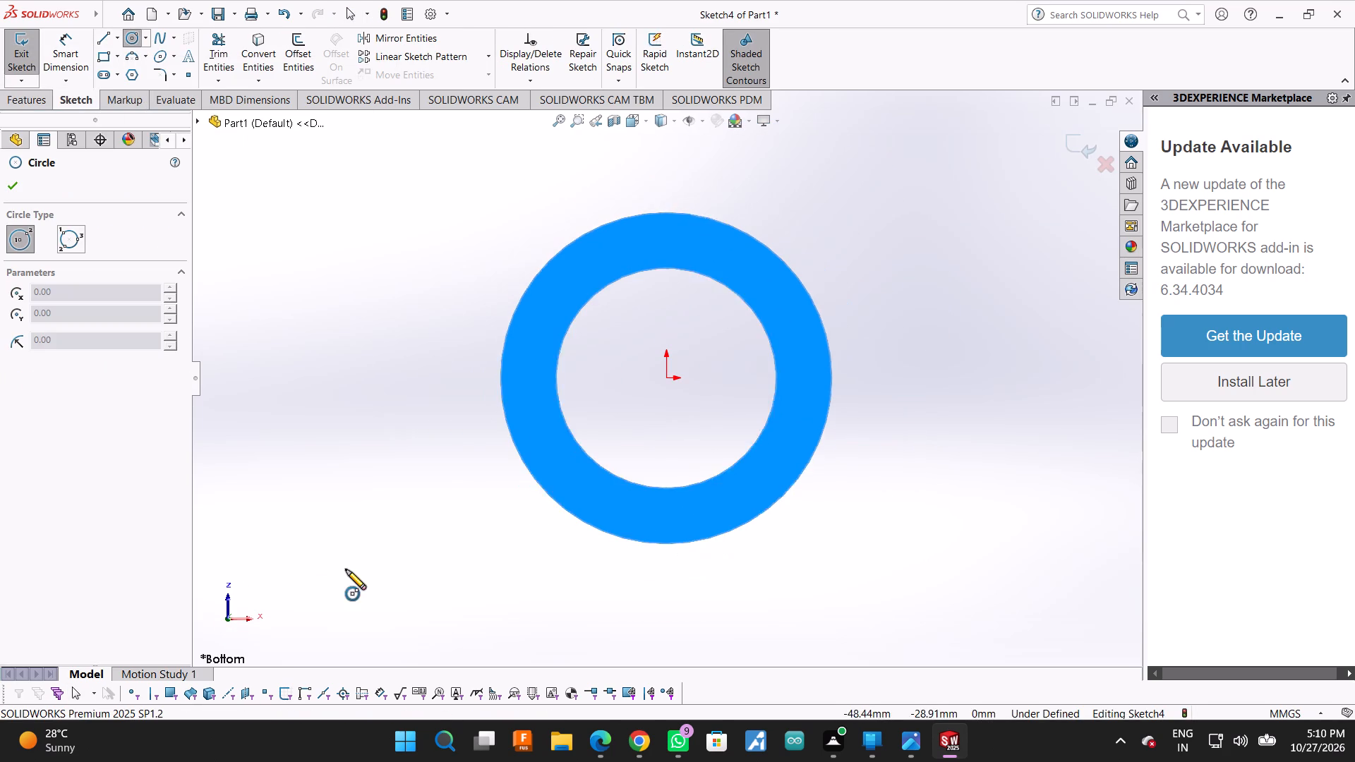
scroll(346, 569, "up", 1)
scroll(256, 403, "up", 2)
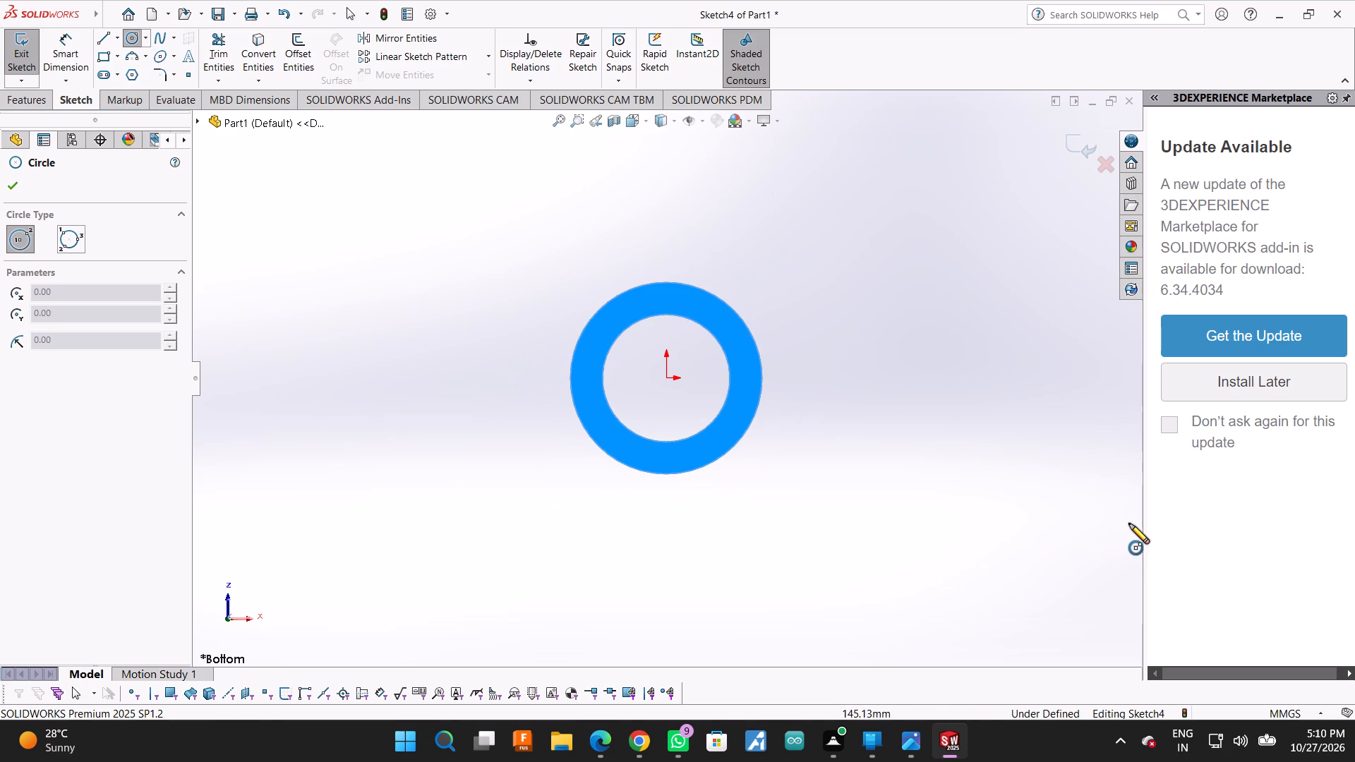
left_click_drag(1145, 531, 1354, 531)
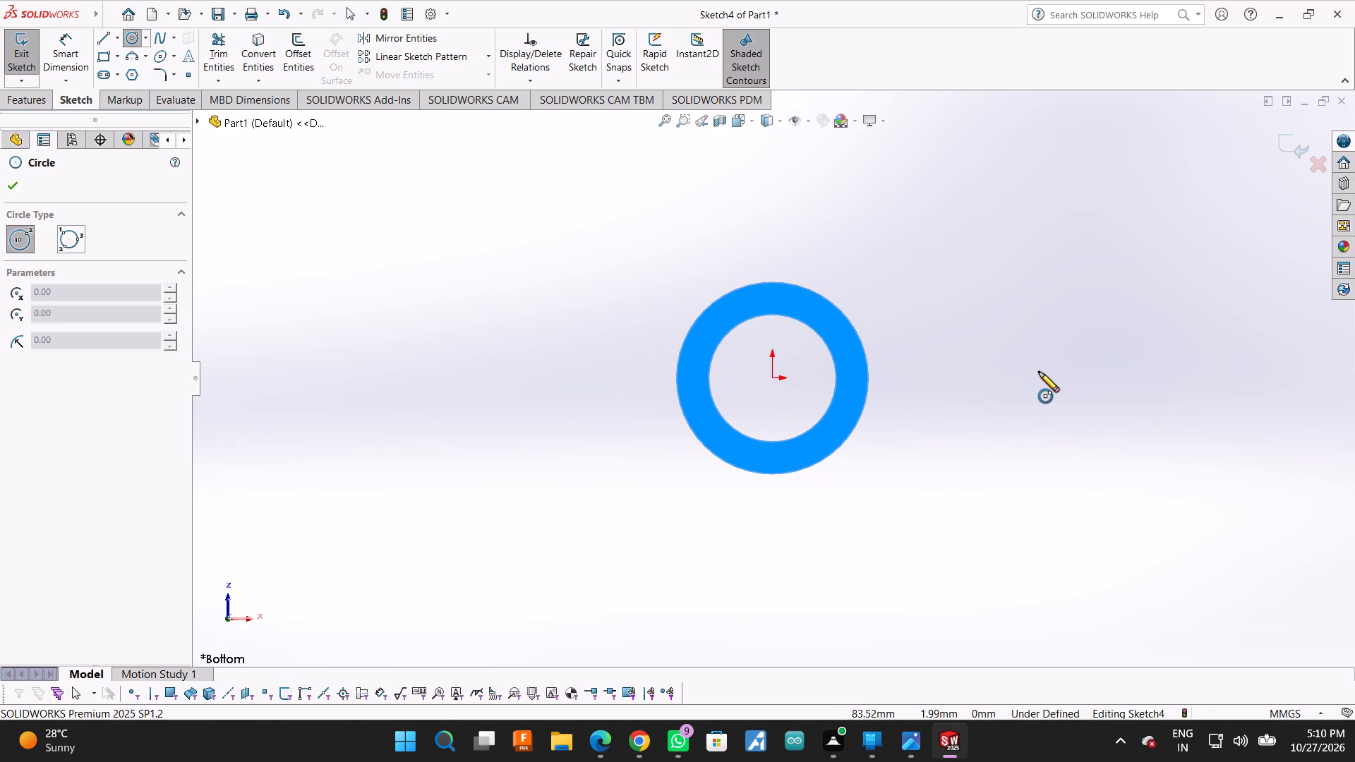
left_click(1041, 378)
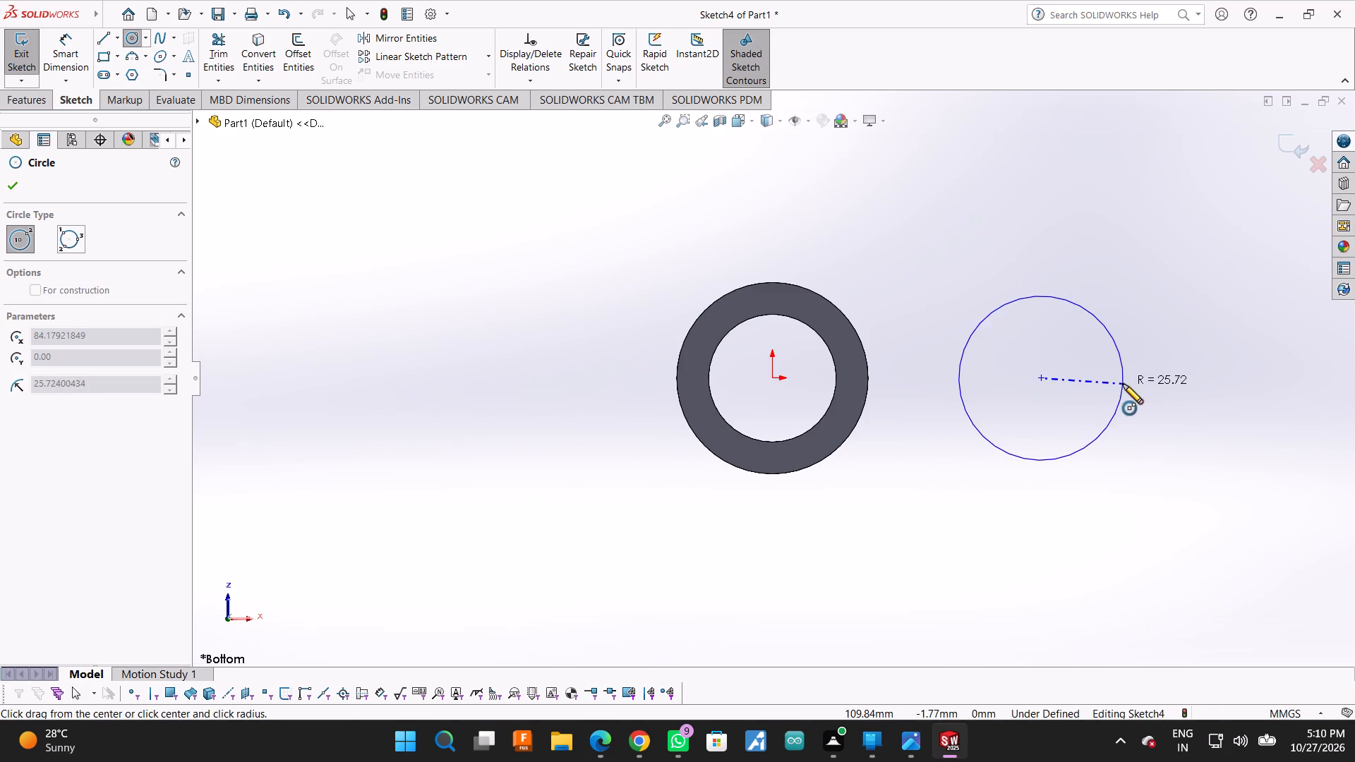
left_click(1131, 376)
left_click(1041, 377)
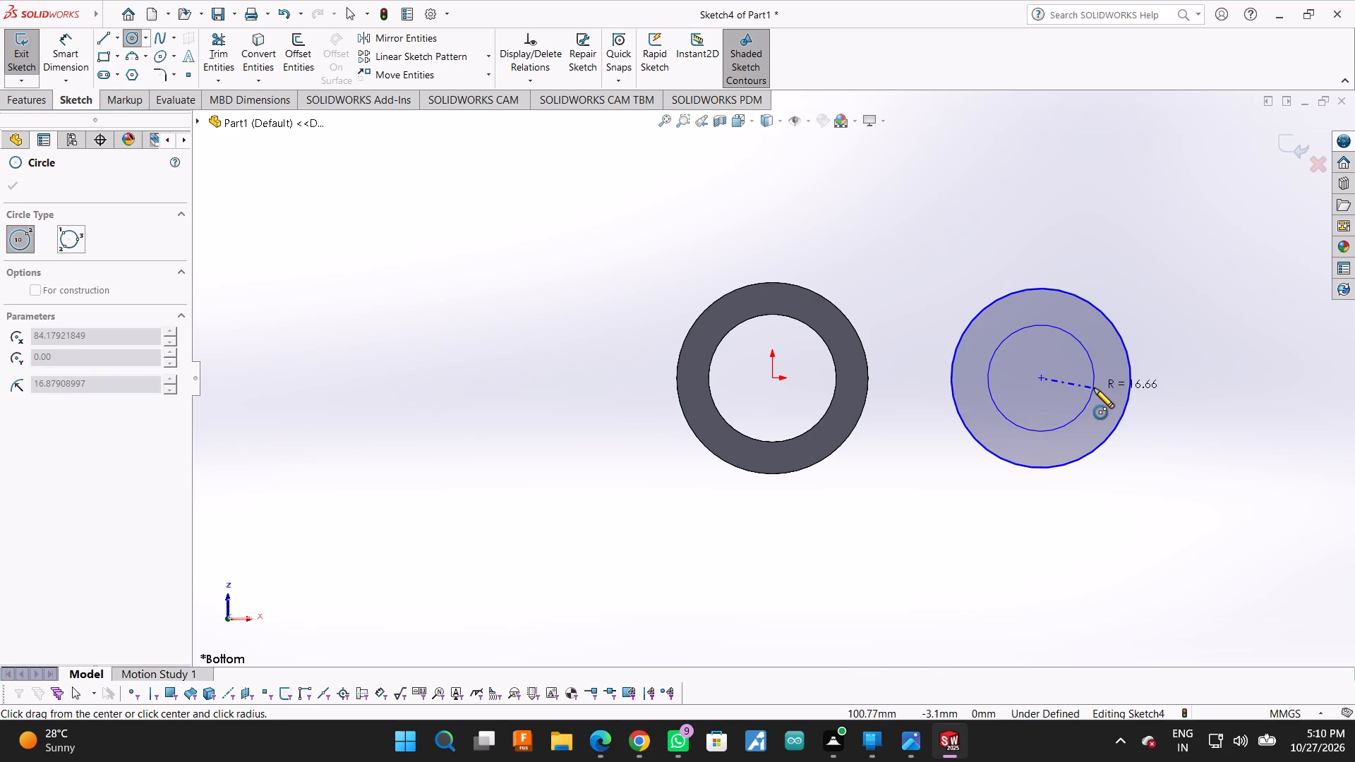
left_click(1094, 388)
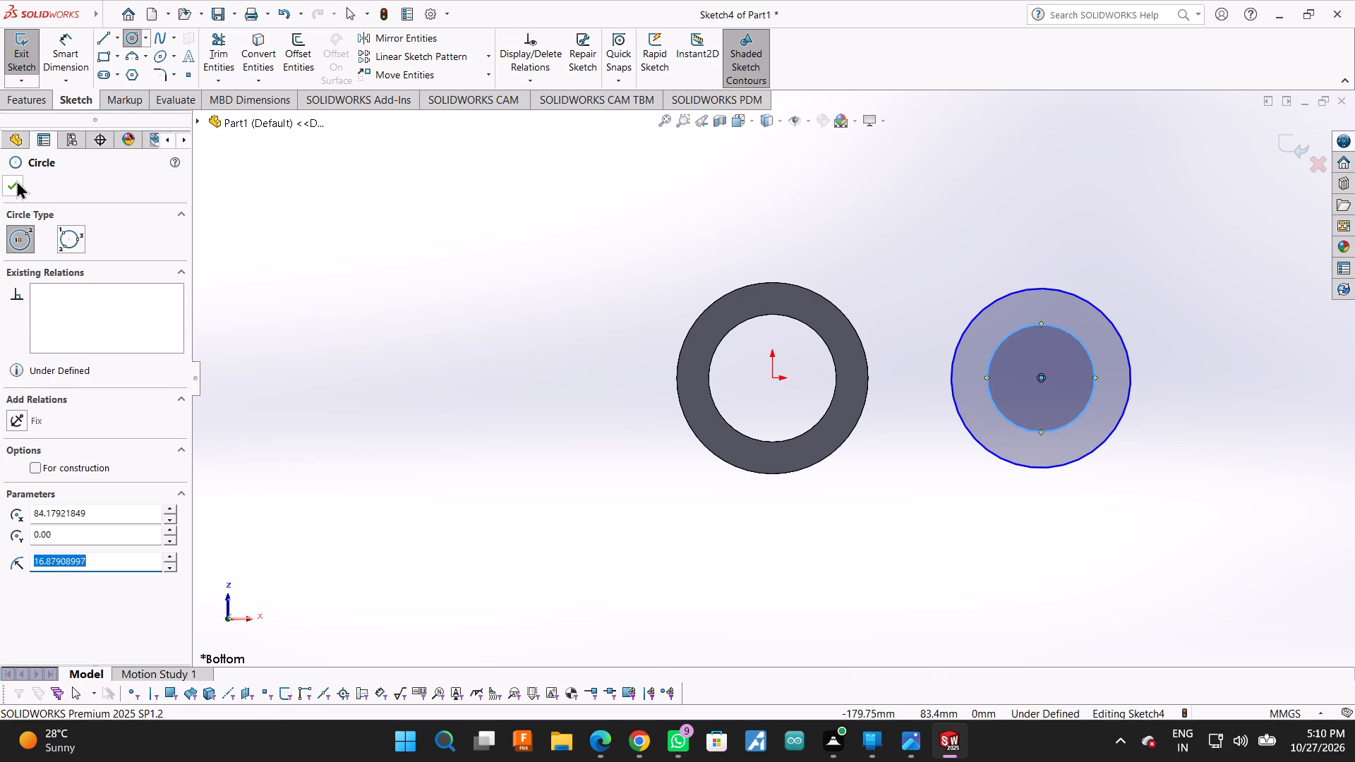
left_click(16, 180)
Dimension the outer small-end circle with a diameter of 46 mm.
left_click(67, 37)
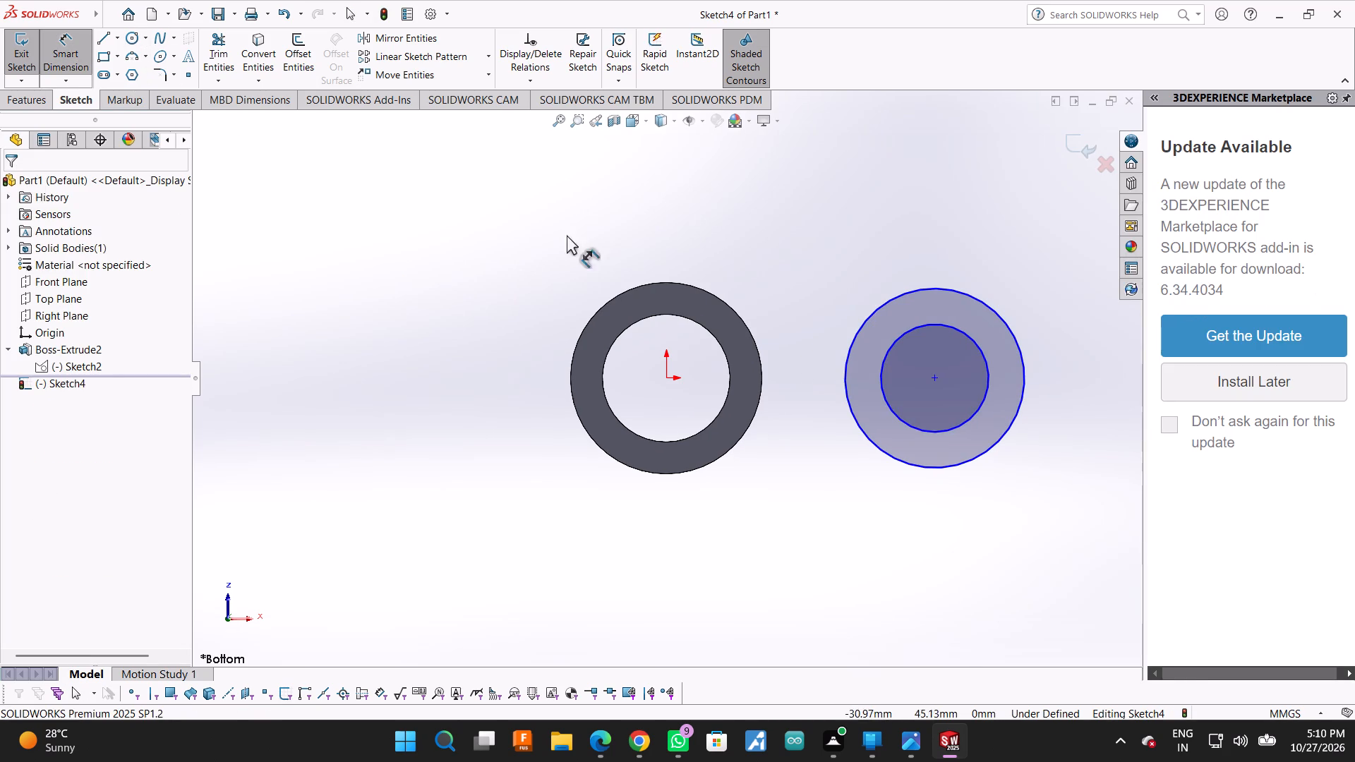
left_click_drag(1144, 448, 1354, 429)
left_click(1112, 327)
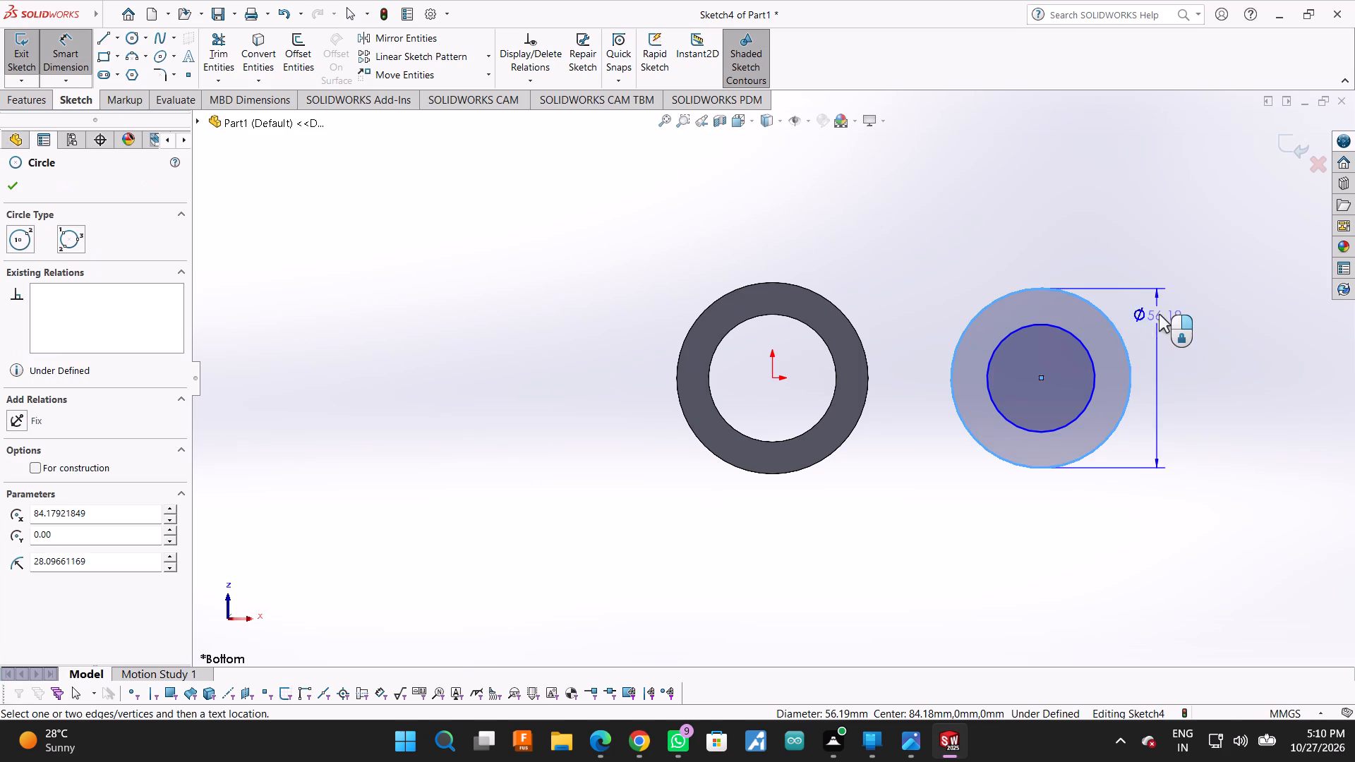
left_click(1195, 301)
type("46")
key("Return")
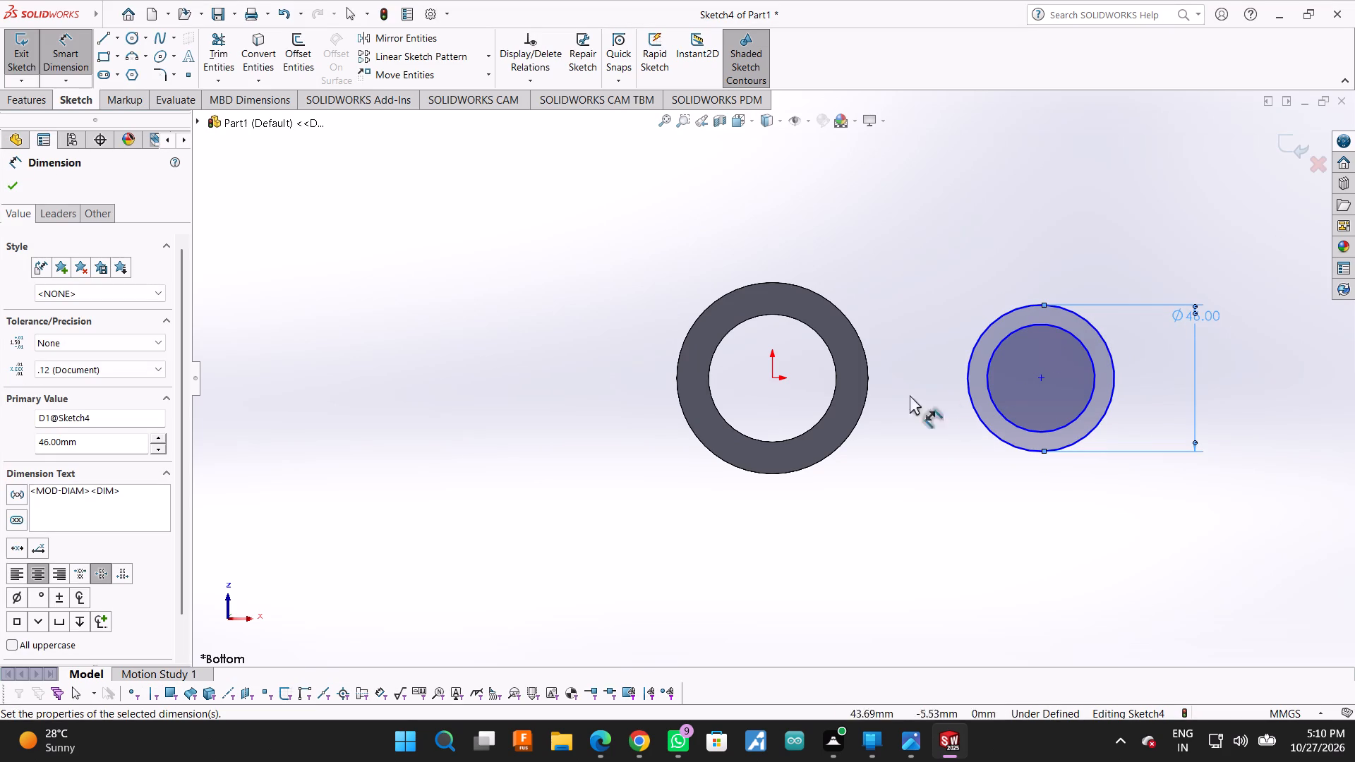
Dimension the inner small-end circle with a diameter of 20 mm.
left_click(1072, 332)
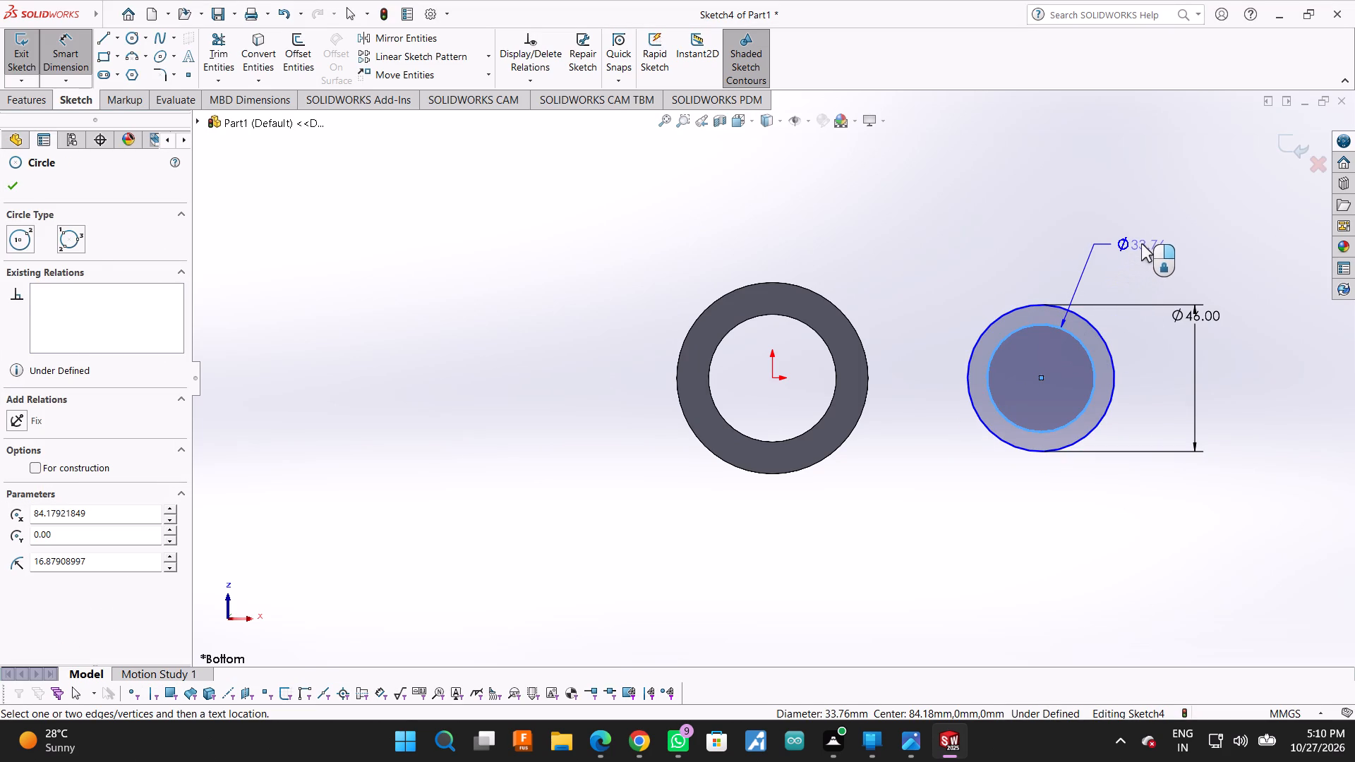
left_click(1142, 243)
type("20")
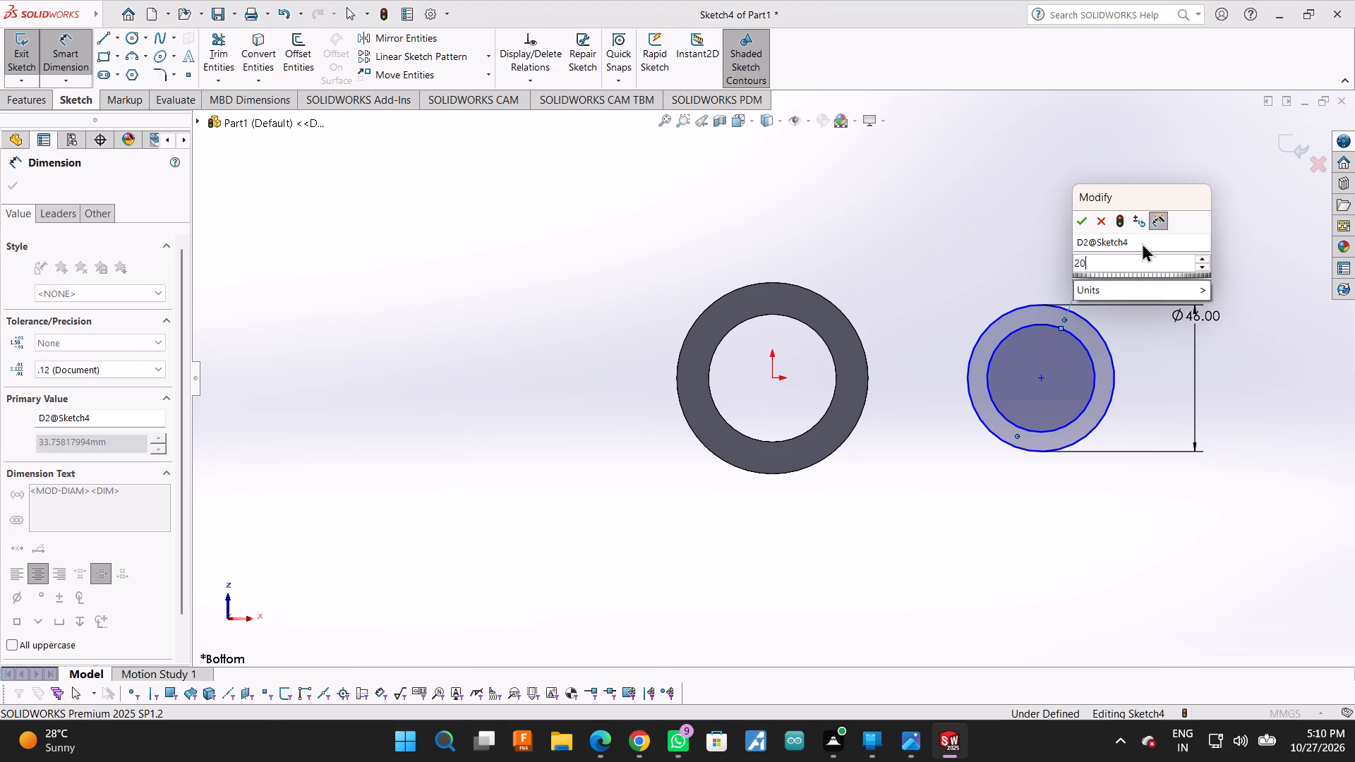
key("Return")
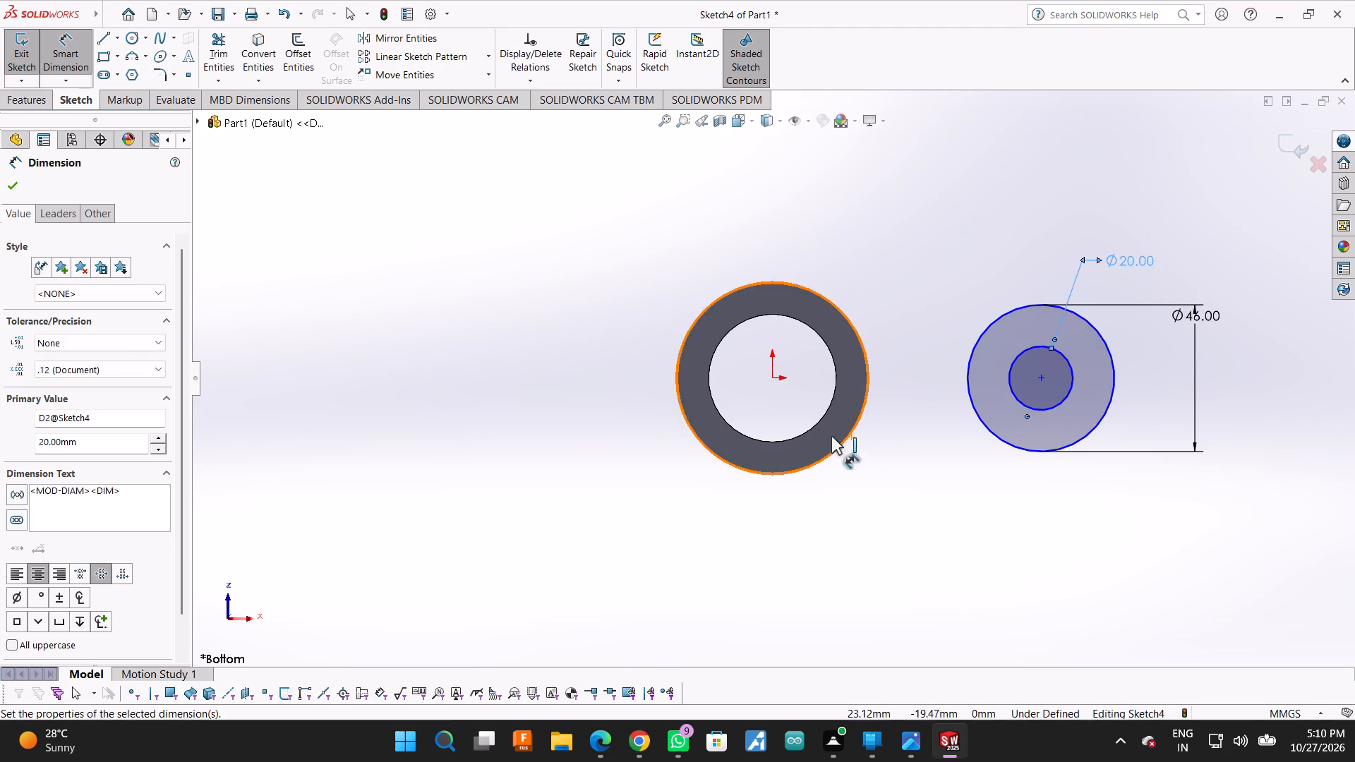
Dimension the distance from the origin to the center of the small-end circles as 75 mm.
left_click(770, 378)
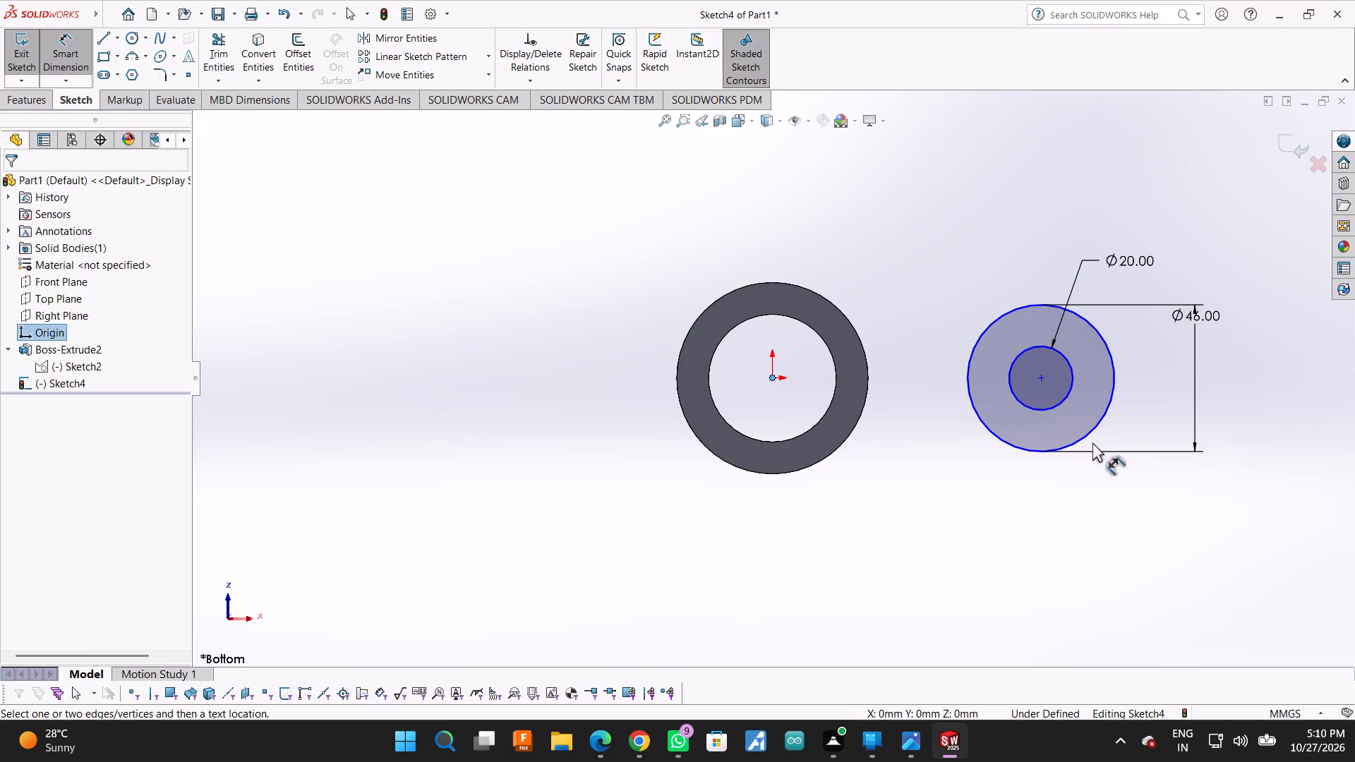
left_click(1040, 375)
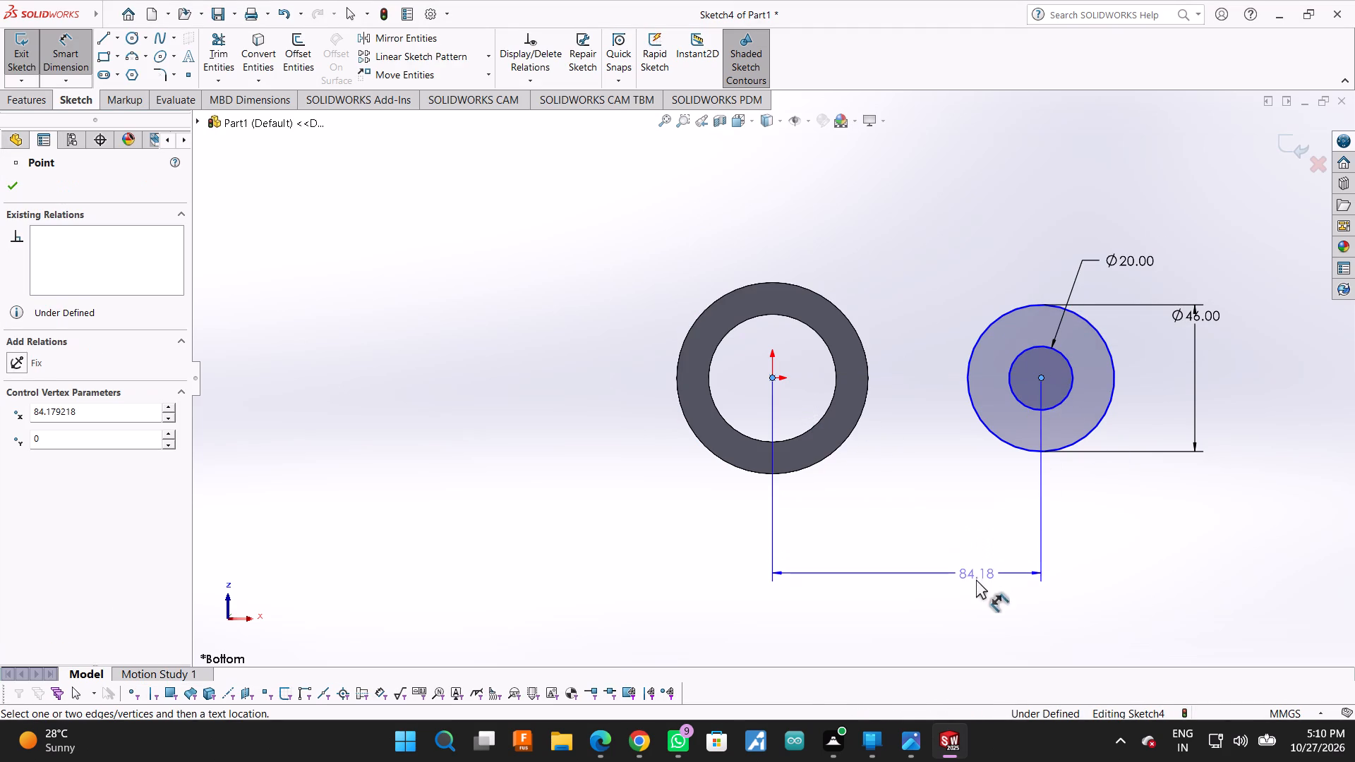
left_click(976, 585)
type("75")
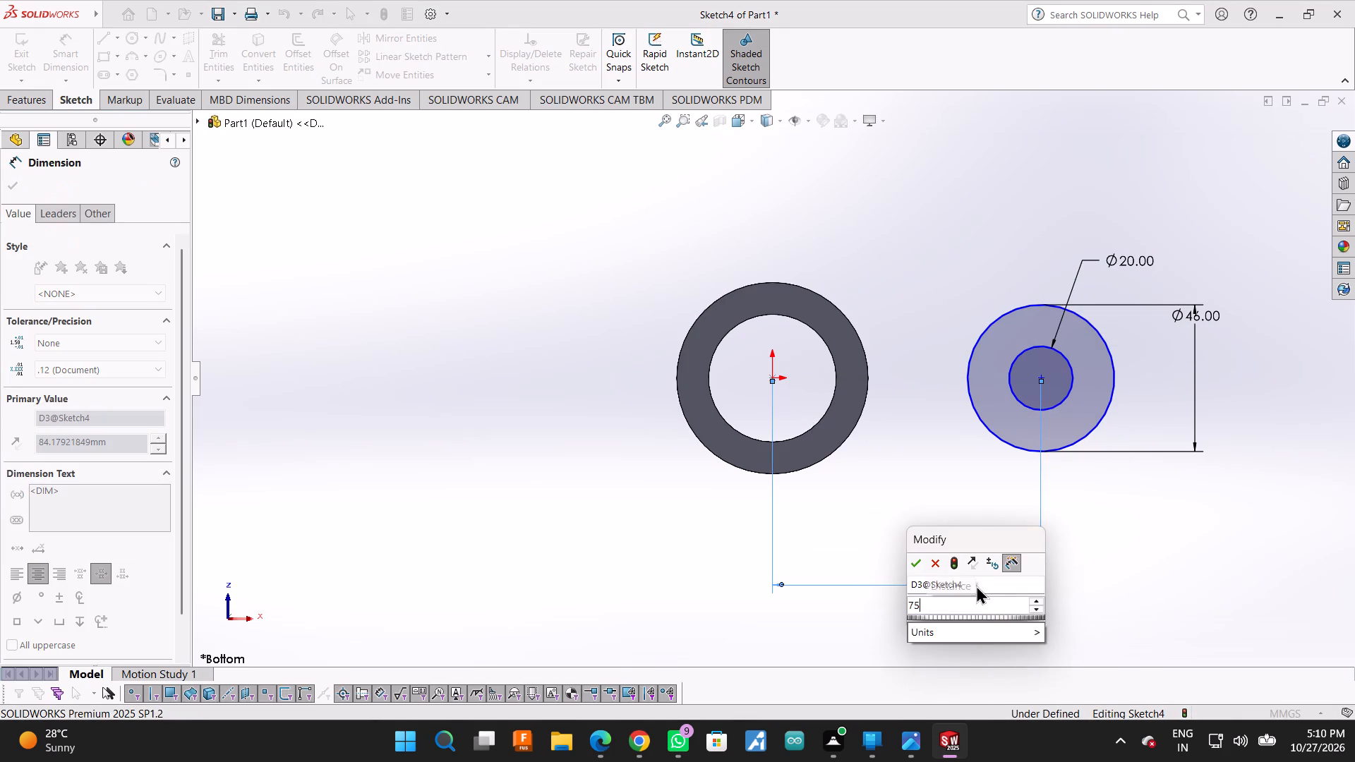
key("Return")
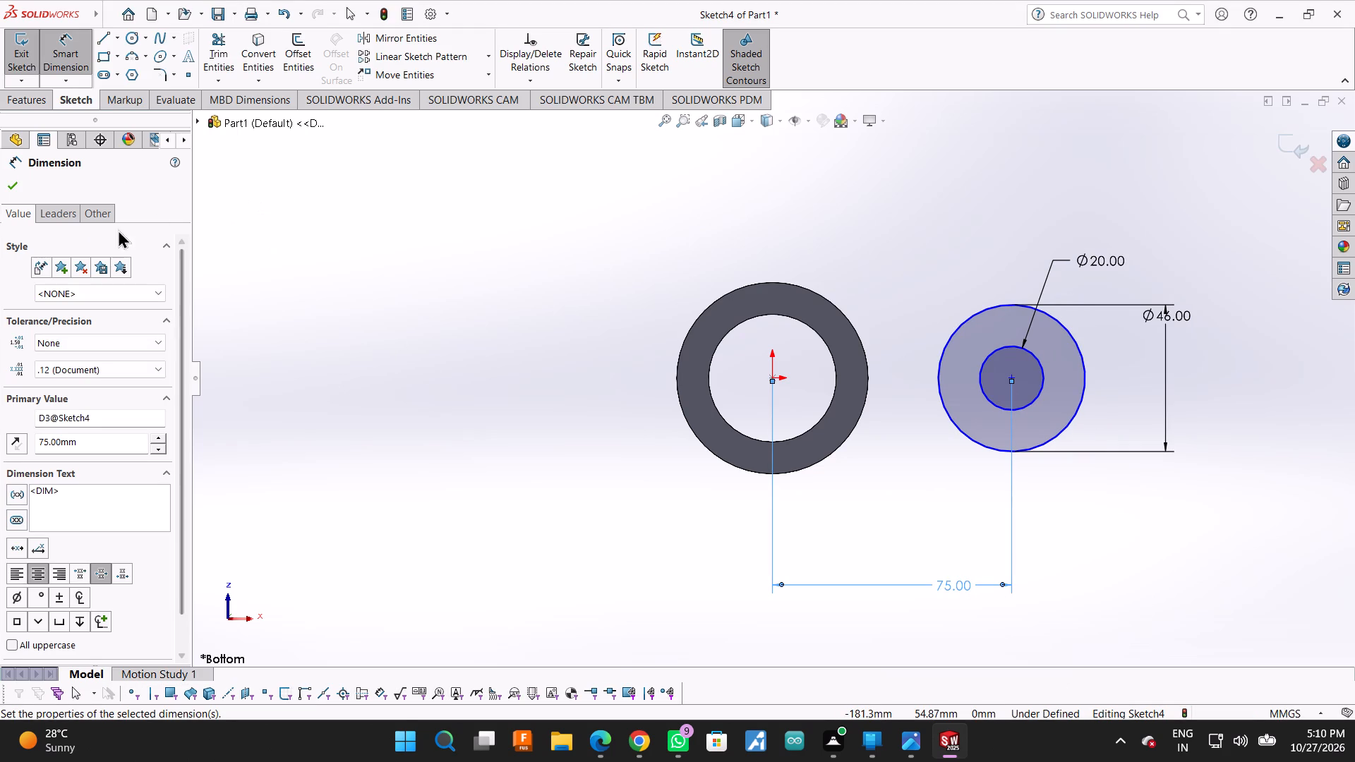
left_click(11, 181)
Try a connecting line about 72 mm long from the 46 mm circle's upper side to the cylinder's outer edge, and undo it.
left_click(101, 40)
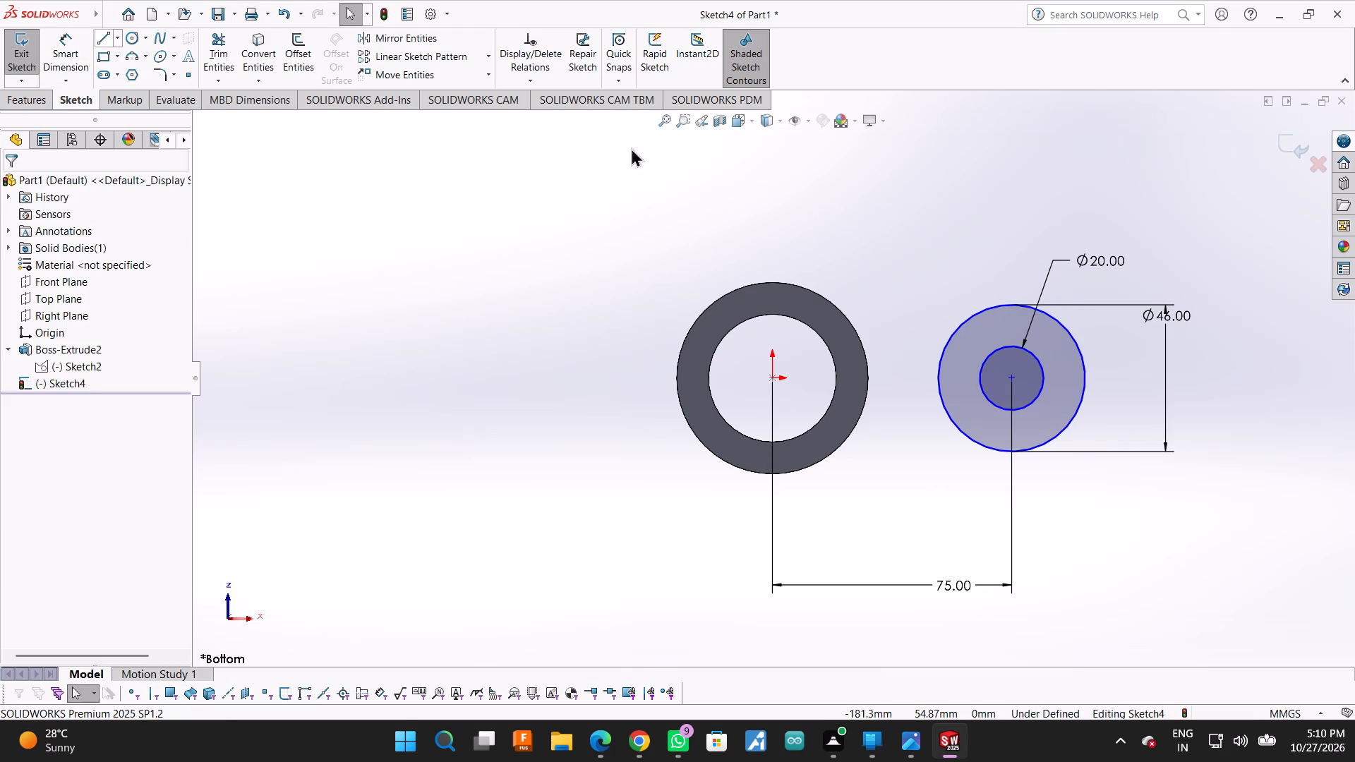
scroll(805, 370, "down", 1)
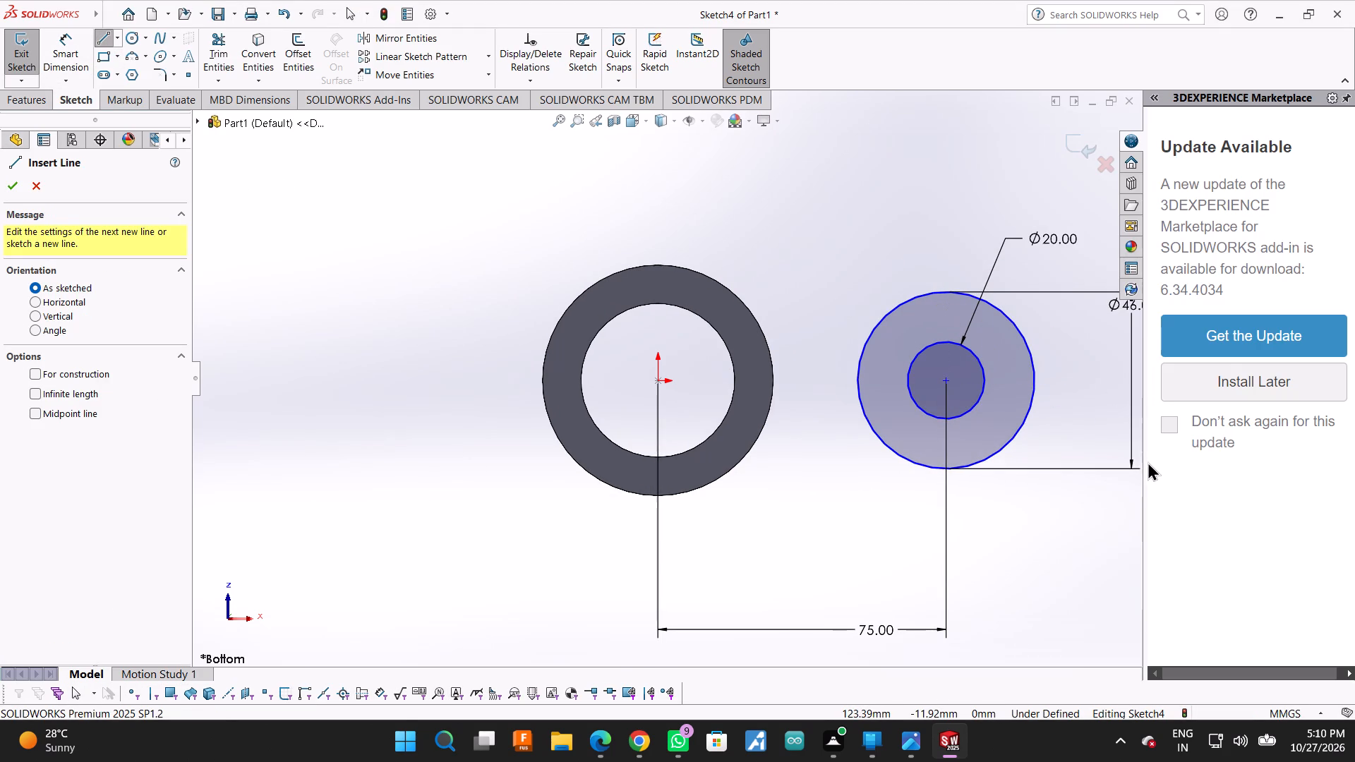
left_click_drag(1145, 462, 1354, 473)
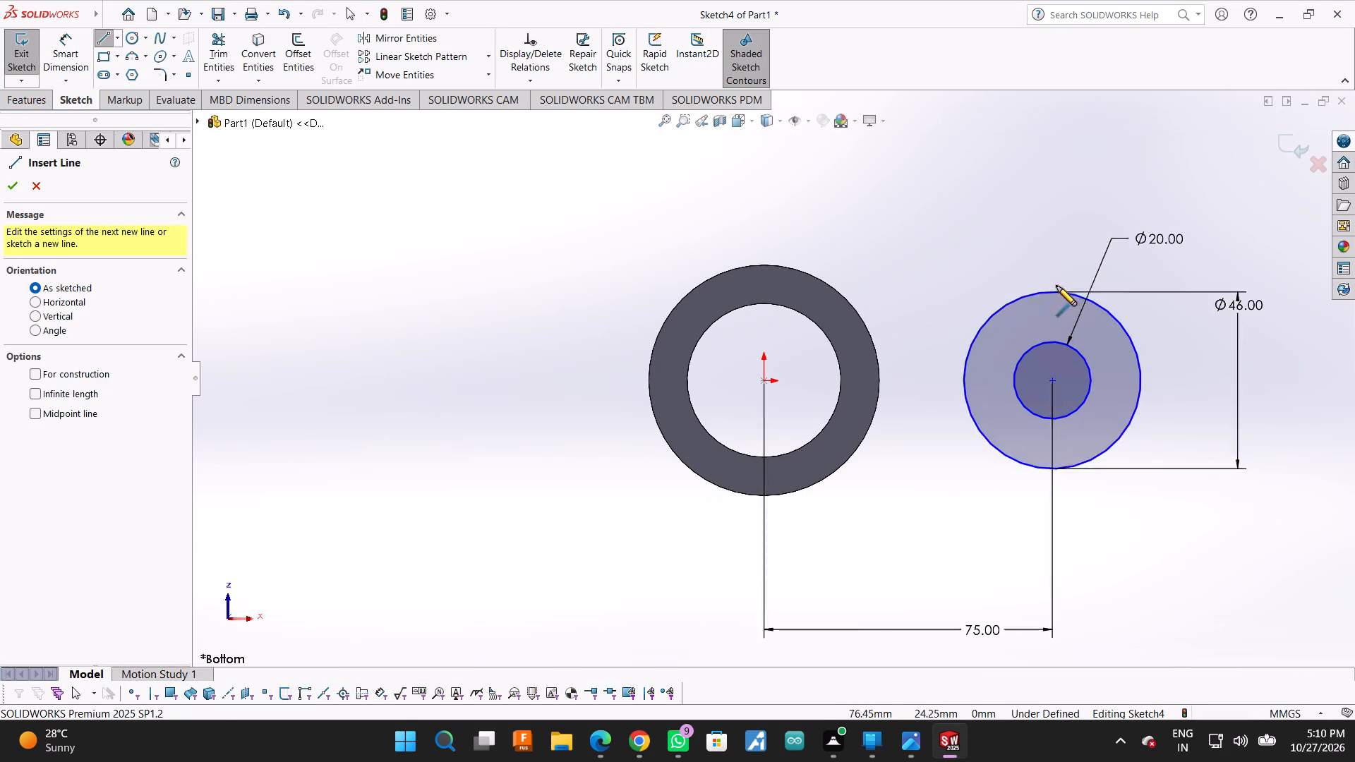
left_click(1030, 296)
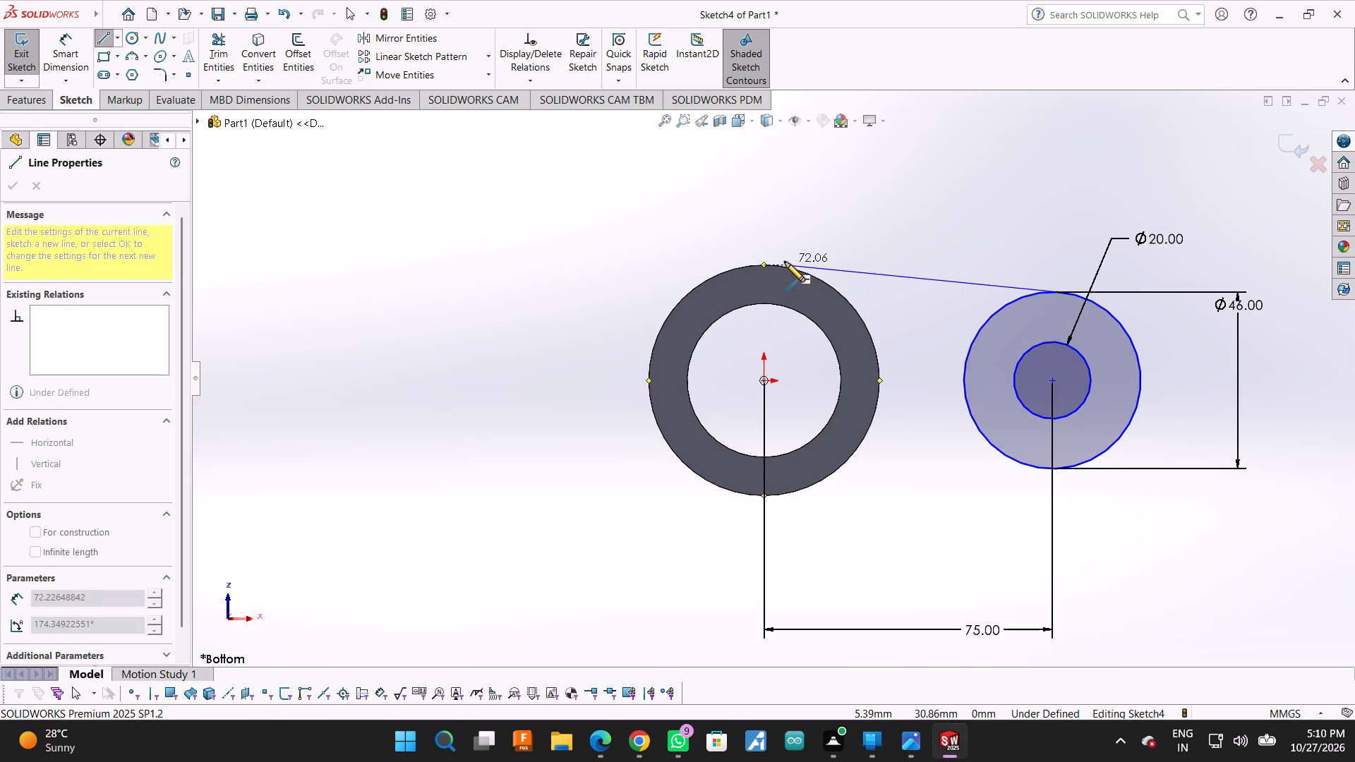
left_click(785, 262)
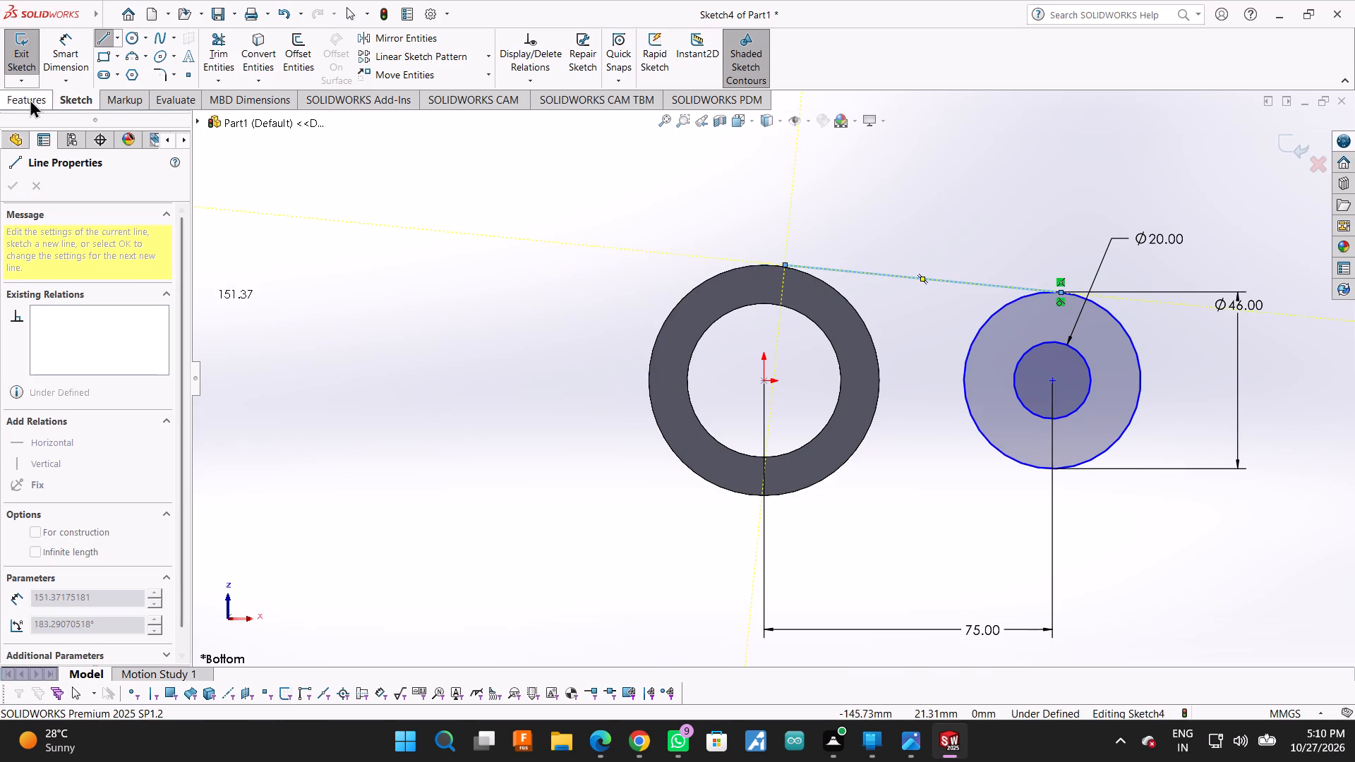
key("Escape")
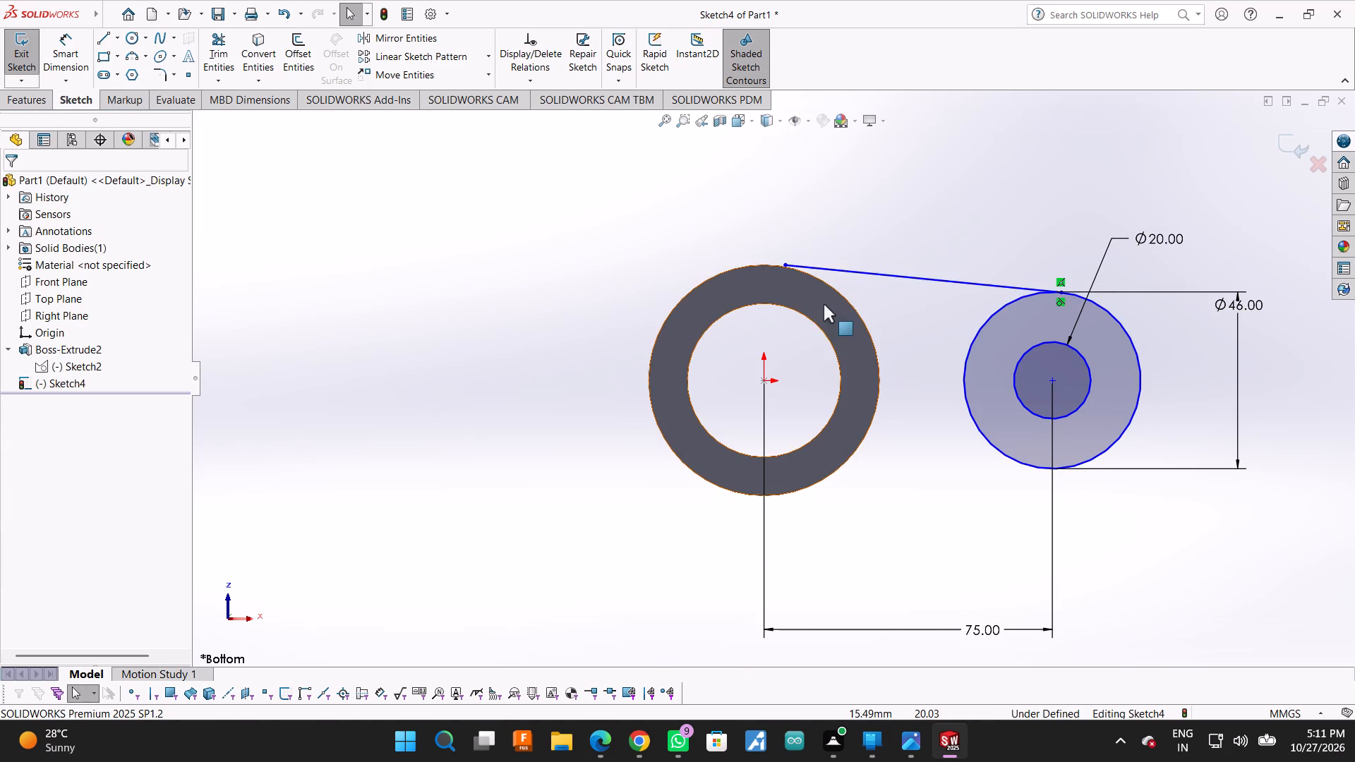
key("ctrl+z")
Sketch a connecting line about 72 mm long from the upper part of the cylinder's outer edge to the topmost point of the 46 mm circle.
double_click(101, 36)
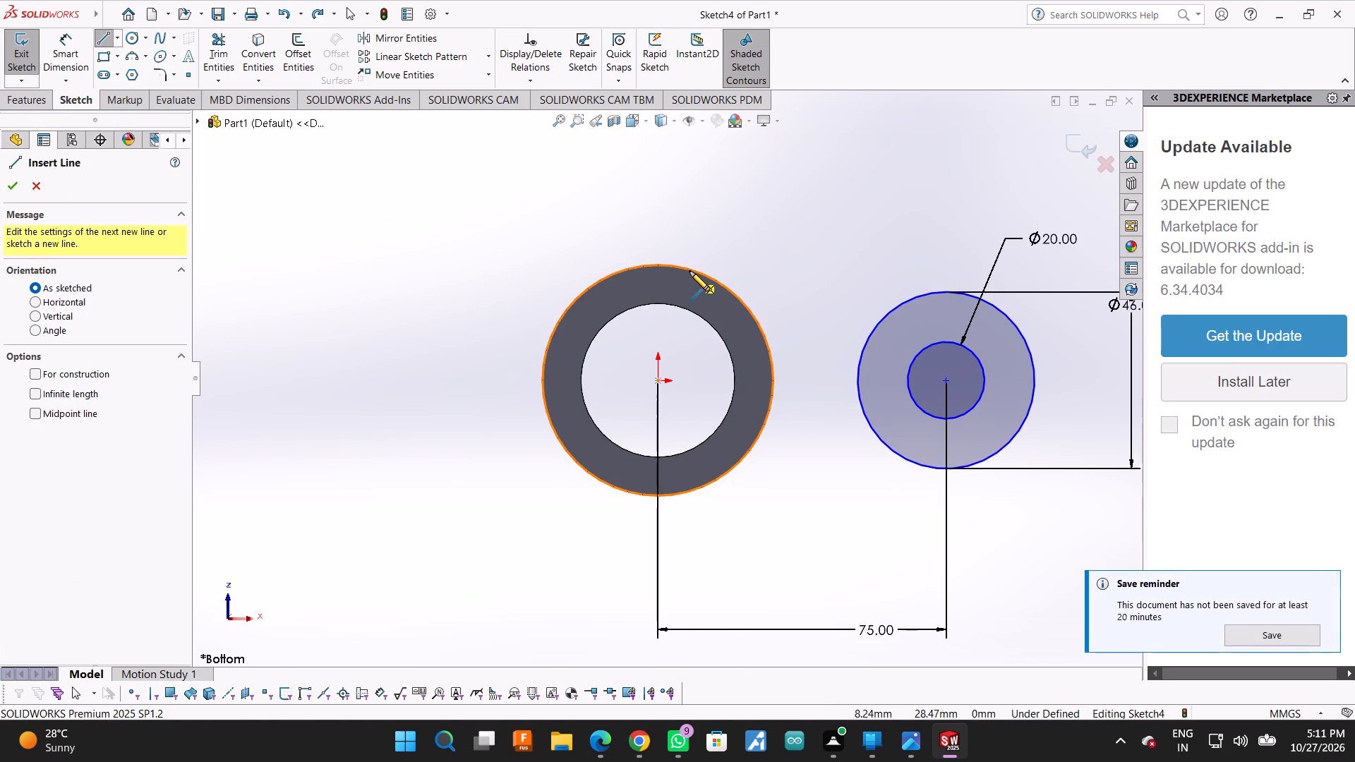
left_click(687, 267)
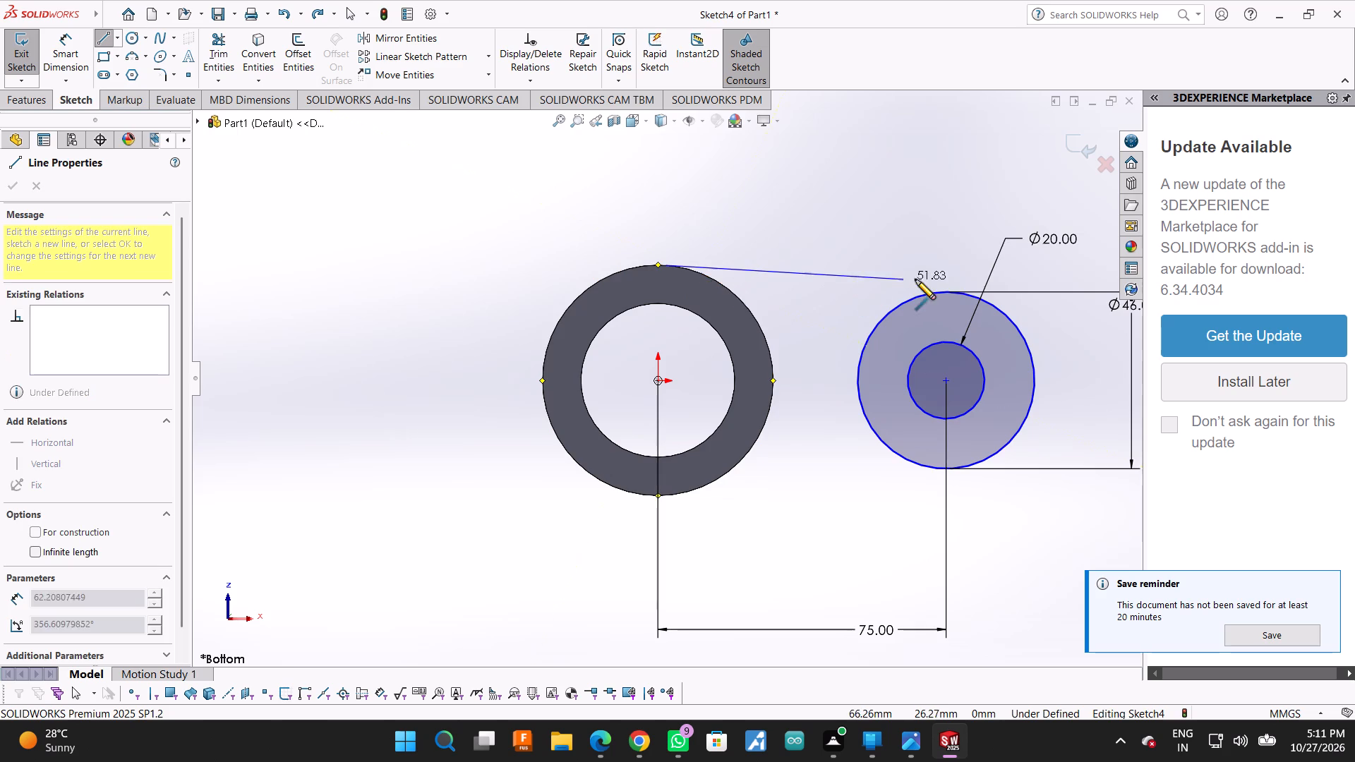
left_click(942, 291)
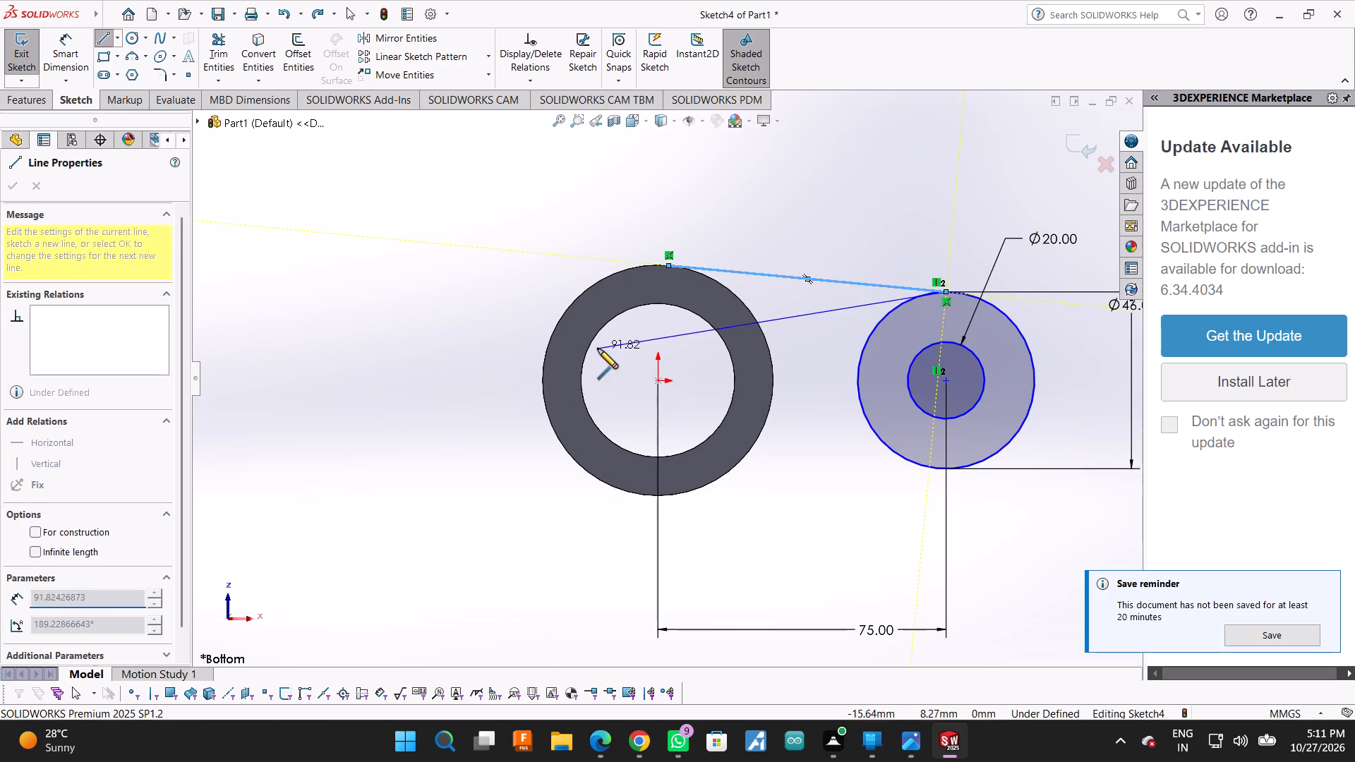
key("Escape")
left_click(755, 274)
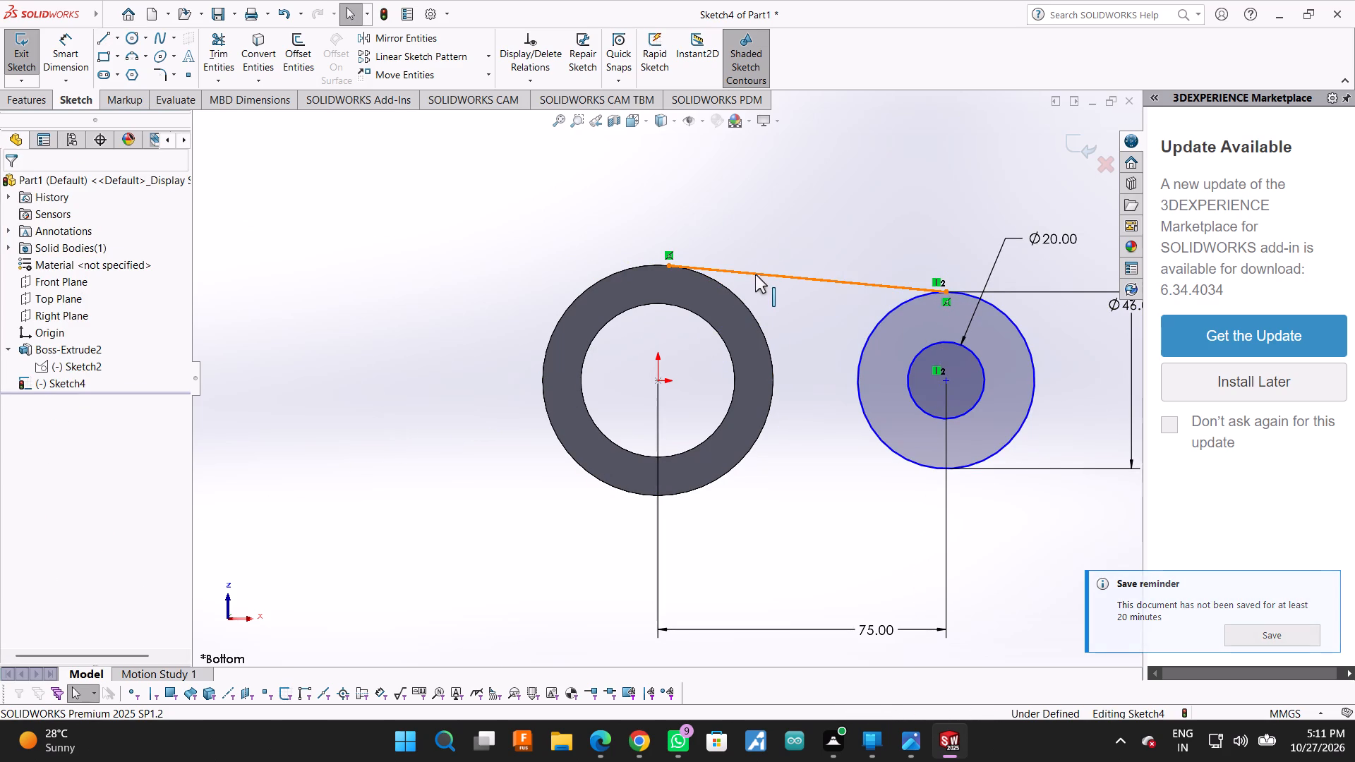
left_click(732, 296, "ctrl")
left_click(773, 308)
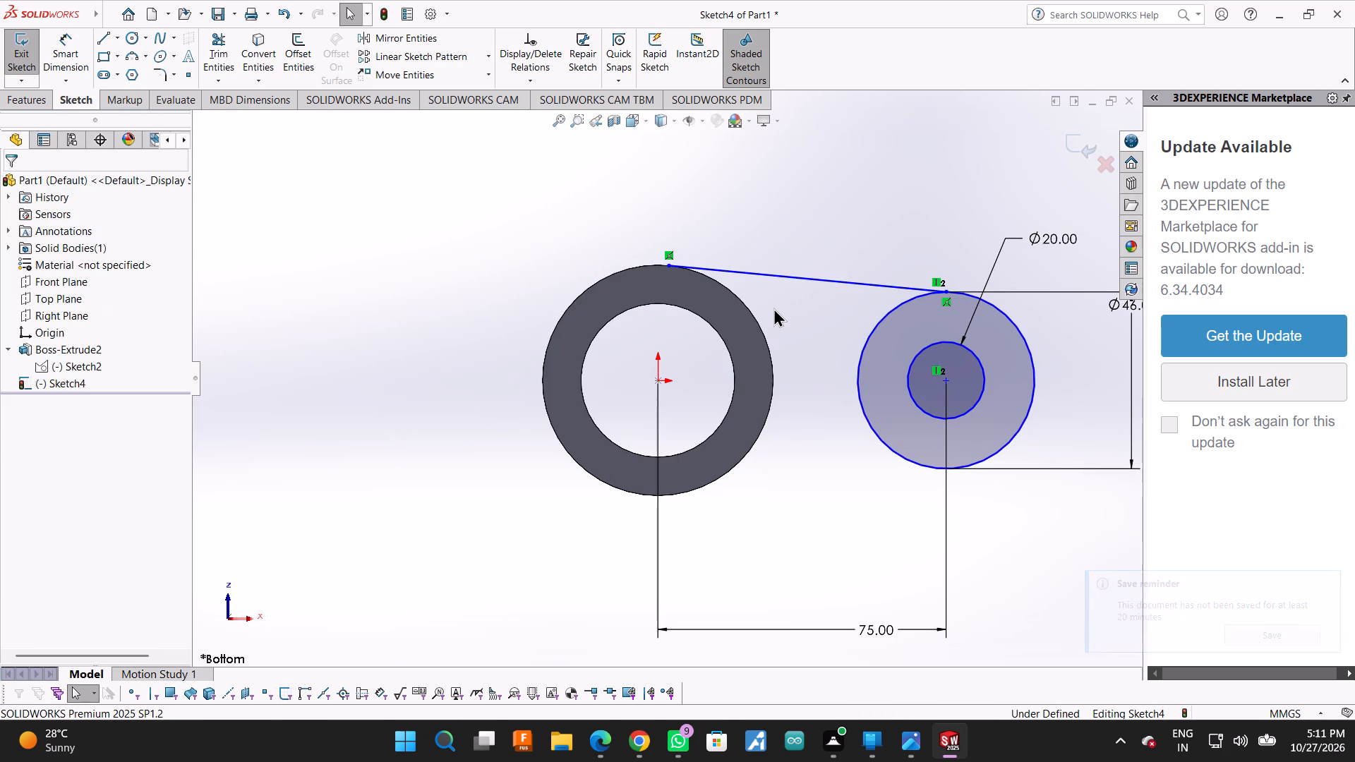
key("Escape")
Add a tangent relation between the connecting line and the hollow cylinder's outer edge.
left_click(771, 275)
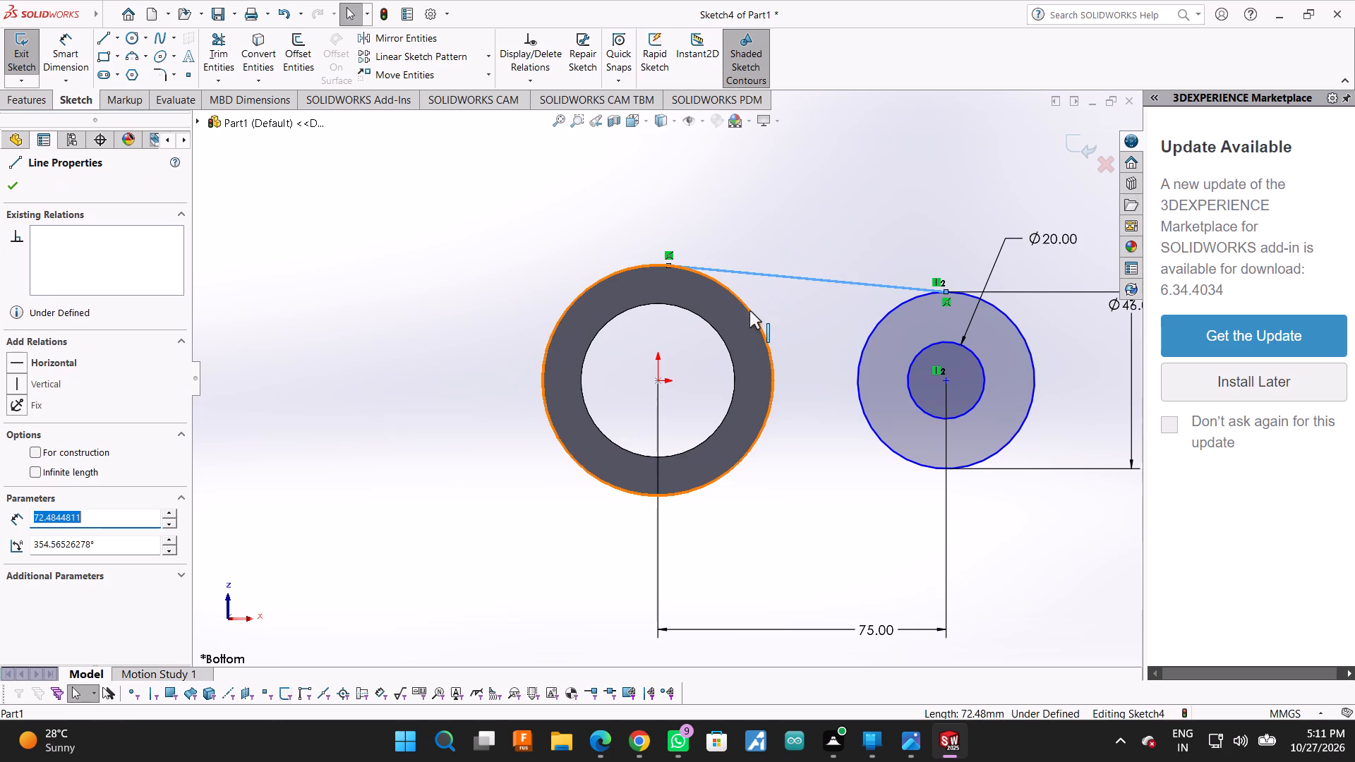
left_click(749, 310, "ctrl")
left_click(58, 433)
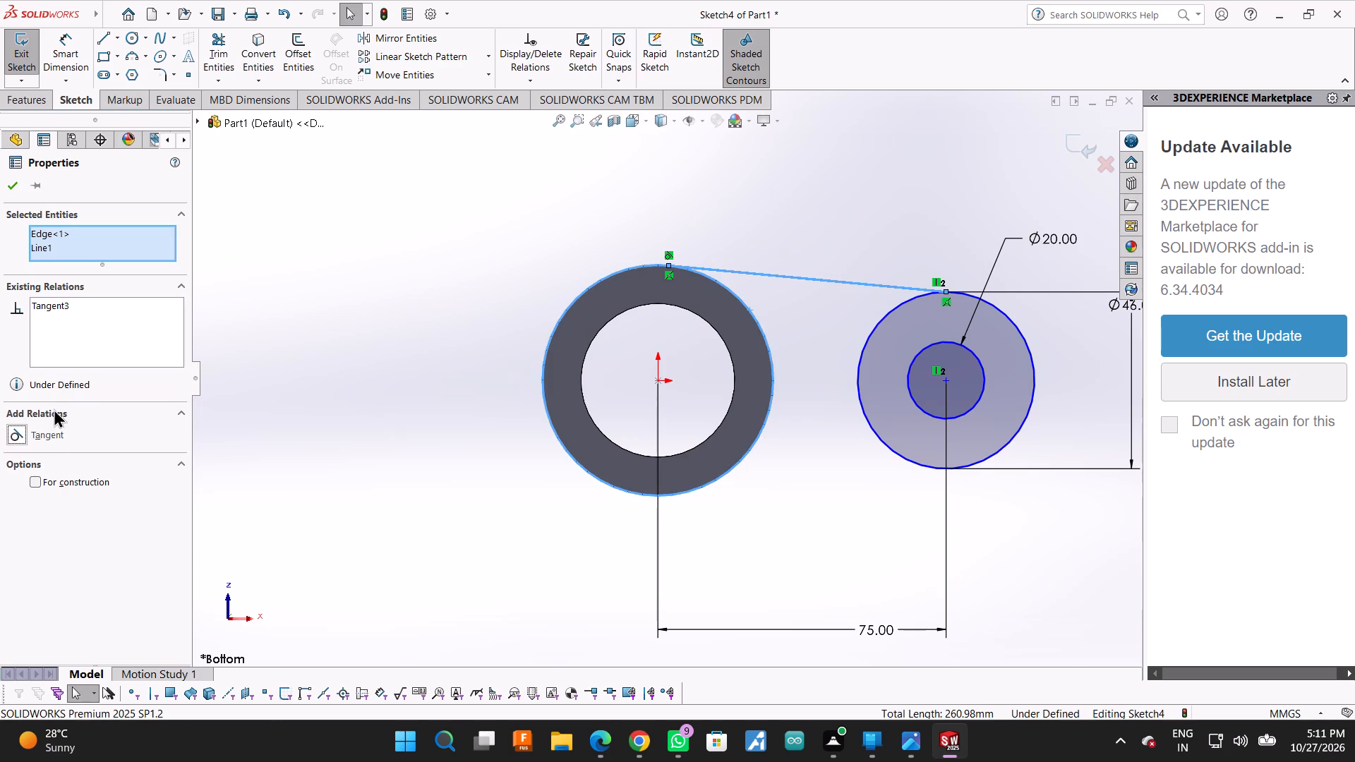
left_click(7, 190)
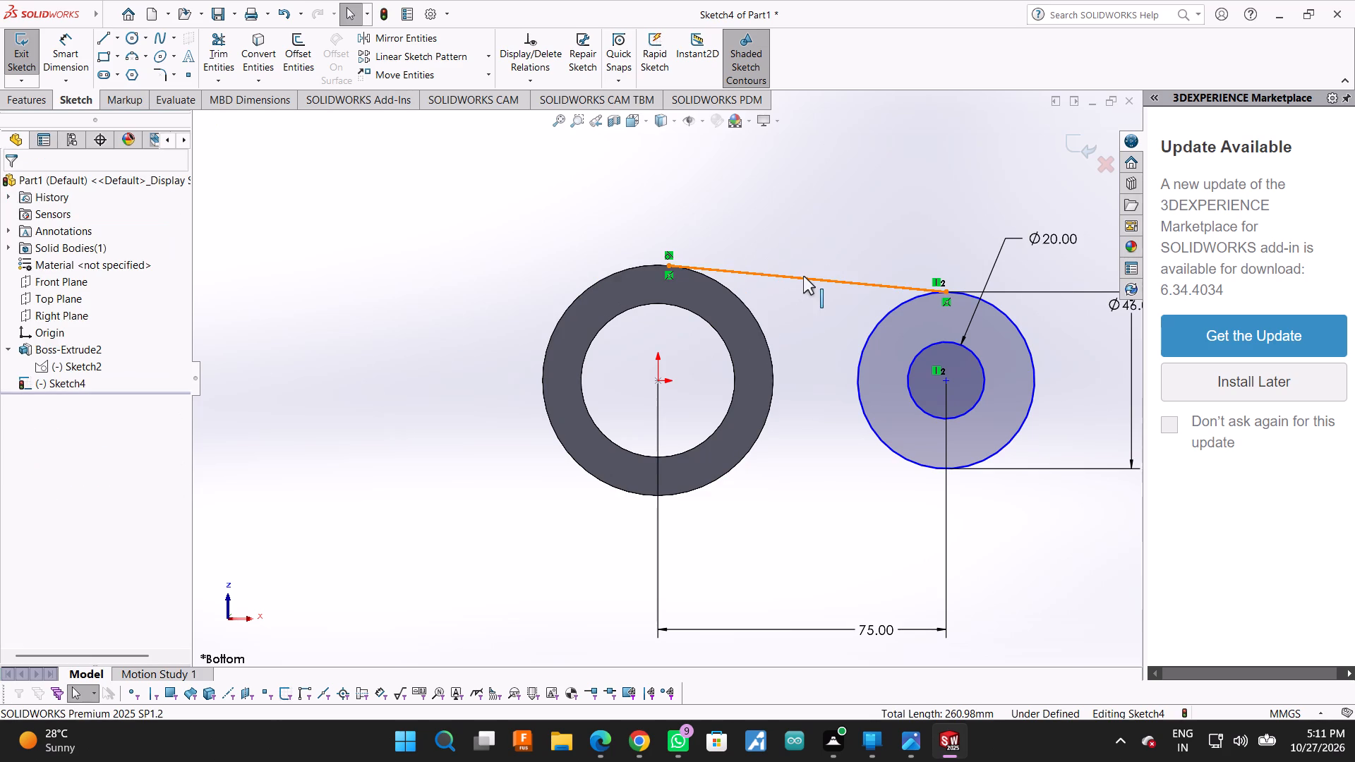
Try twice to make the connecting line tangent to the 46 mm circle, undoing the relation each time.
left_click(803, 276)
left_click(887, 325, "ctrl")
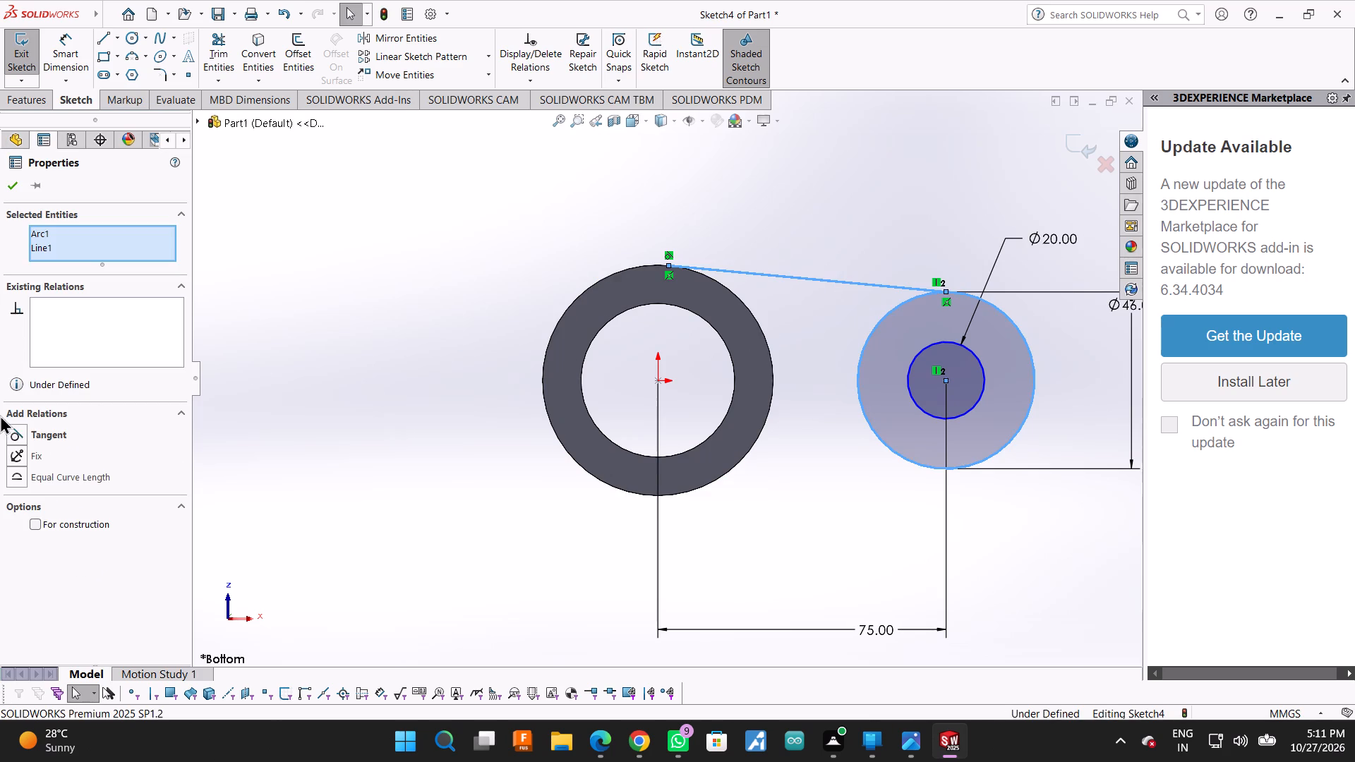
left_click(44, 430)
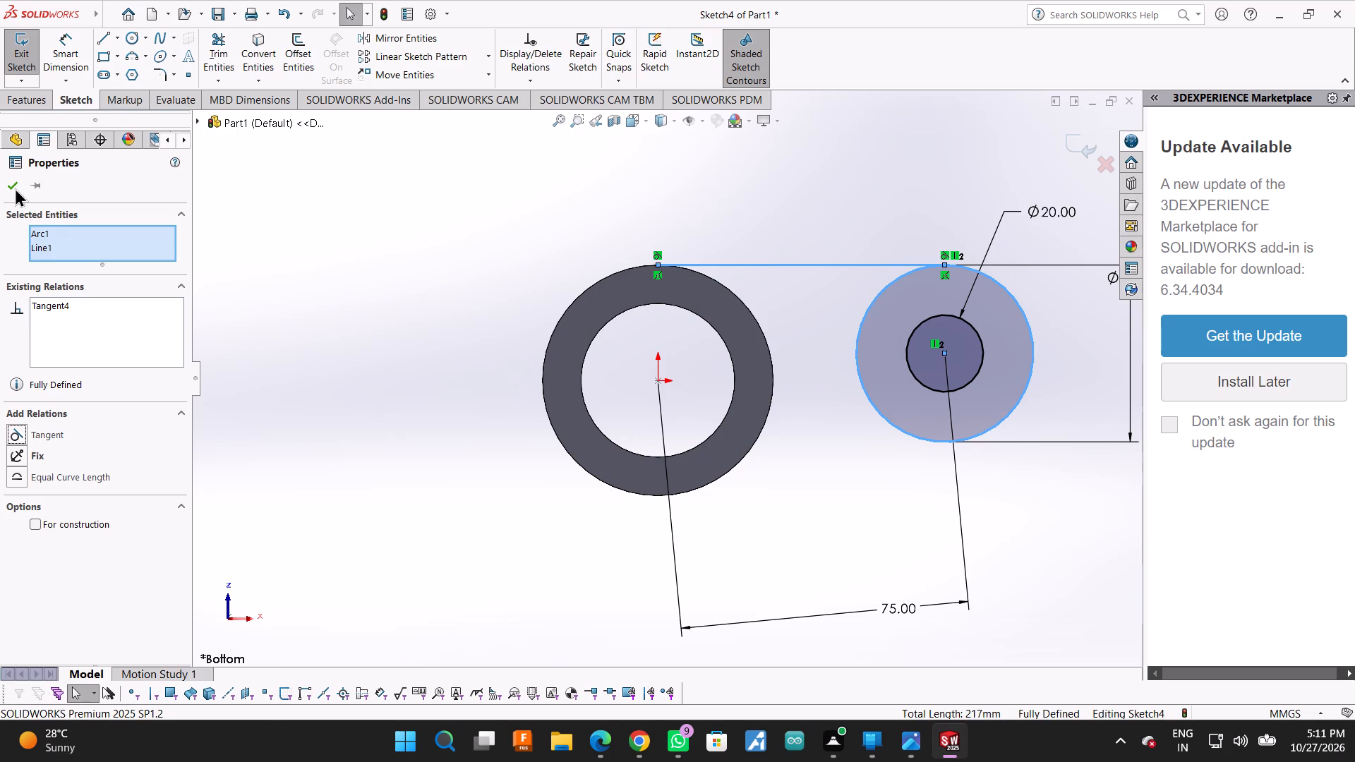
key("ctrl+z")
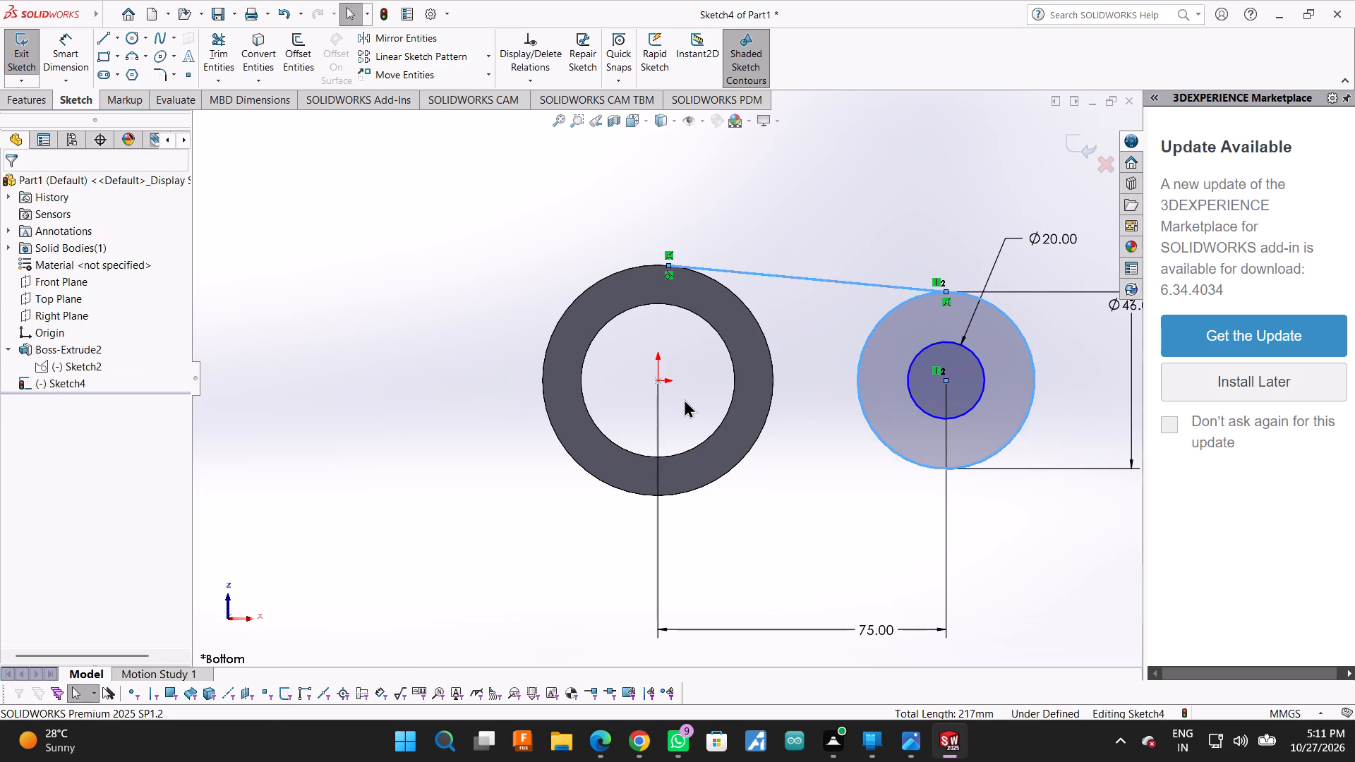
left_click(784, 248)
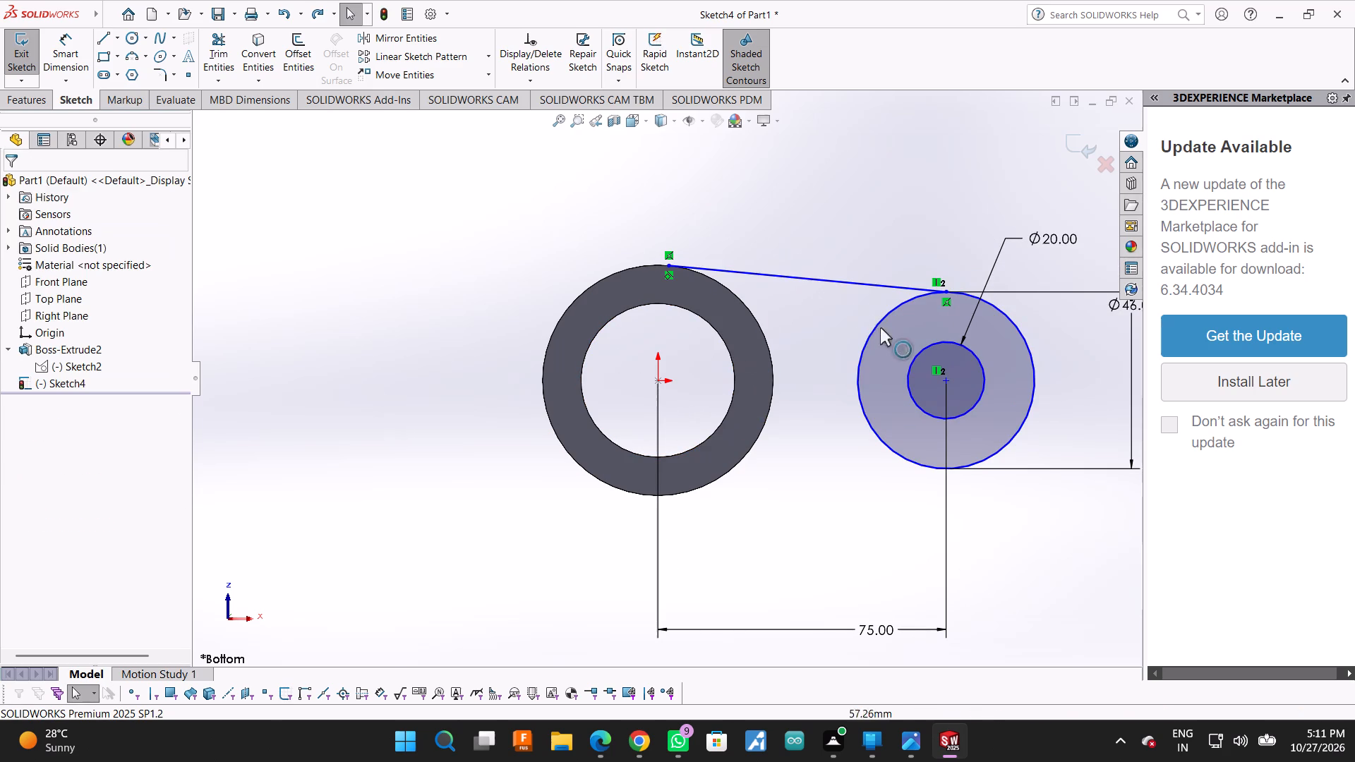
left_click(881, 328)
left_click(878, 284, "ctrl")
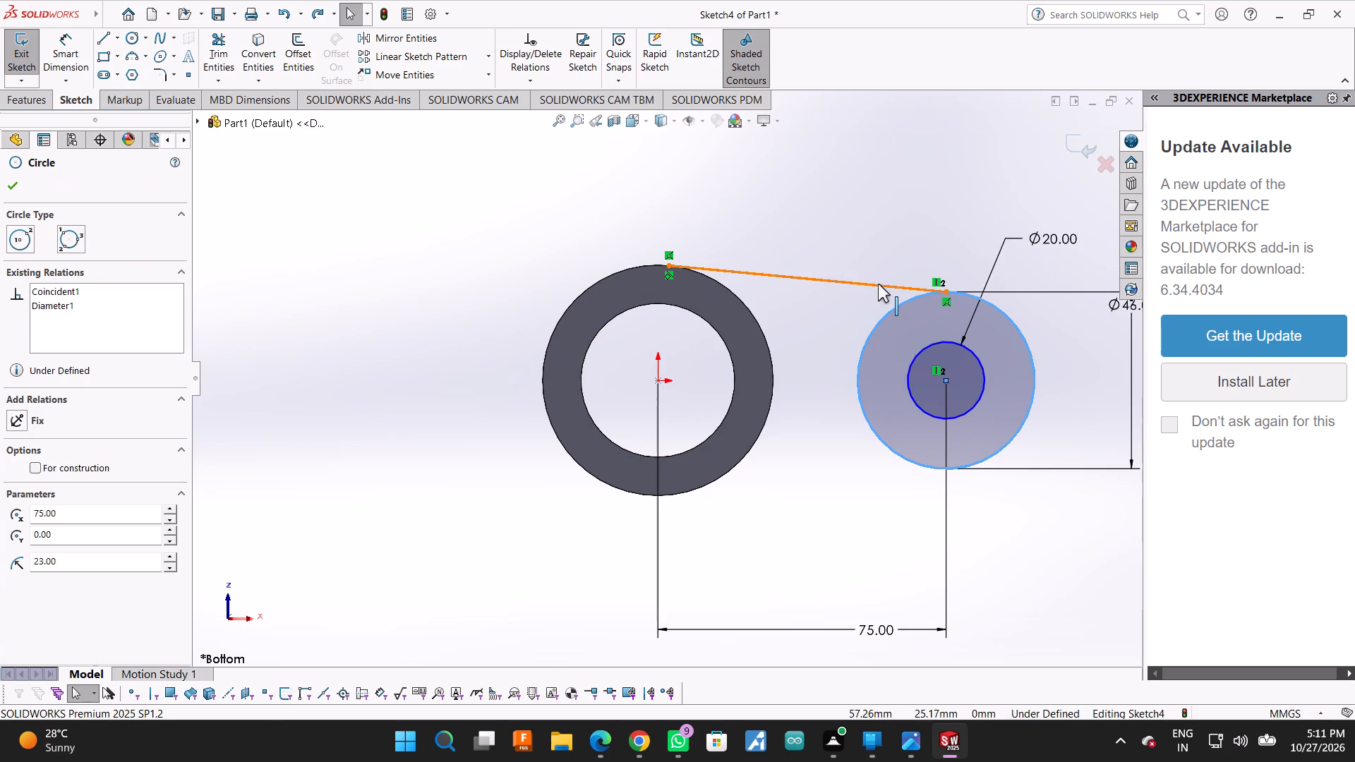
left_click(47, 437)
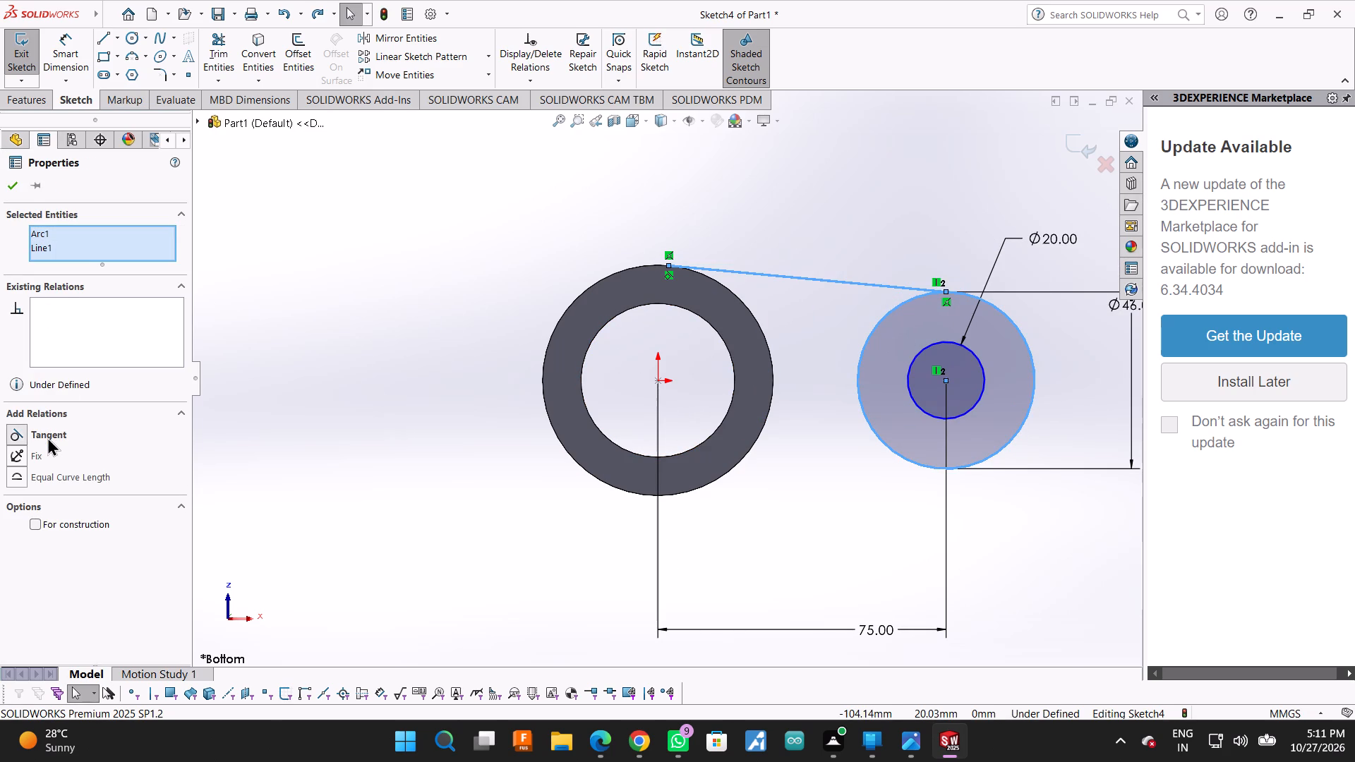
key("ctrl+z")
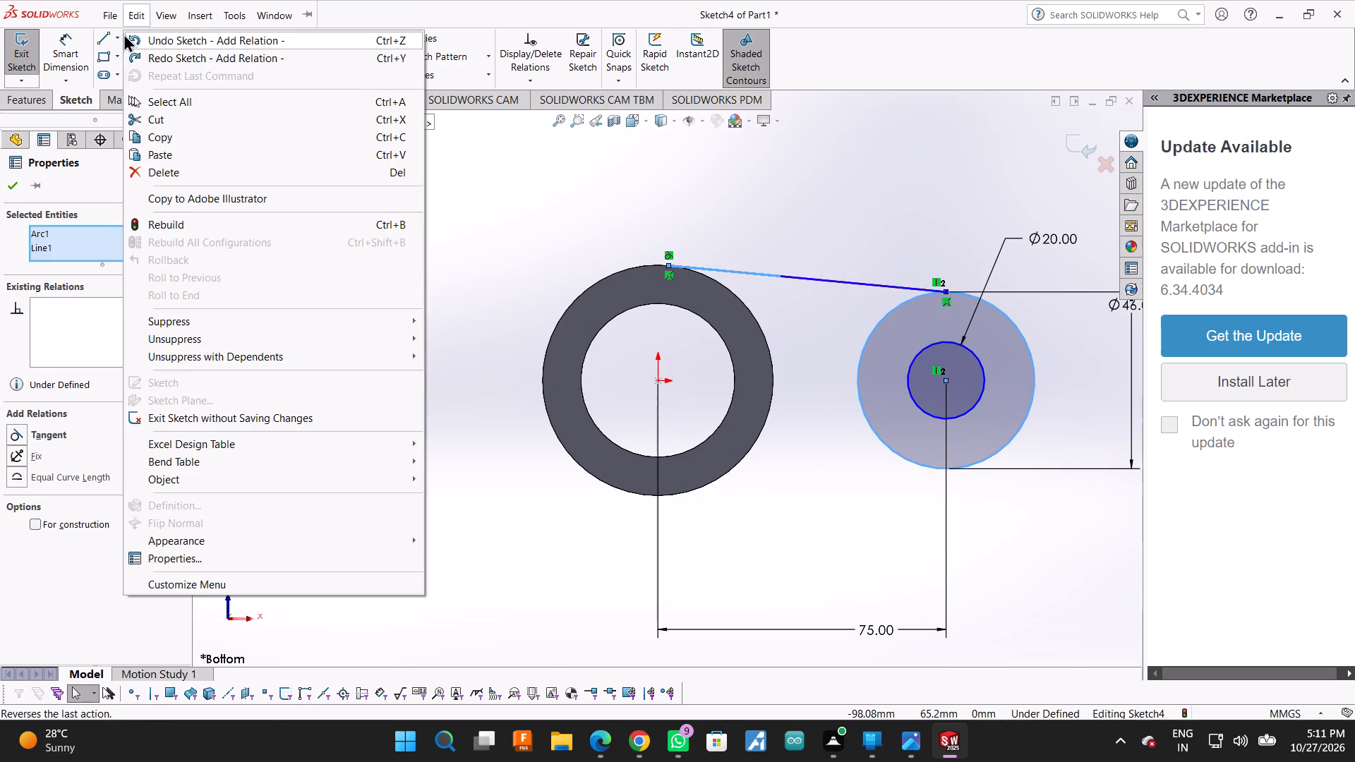
Sketch a horizontal centerline from the origin to the center of the small-end circles.
left_click(116, 40)
left_click(122, 71)
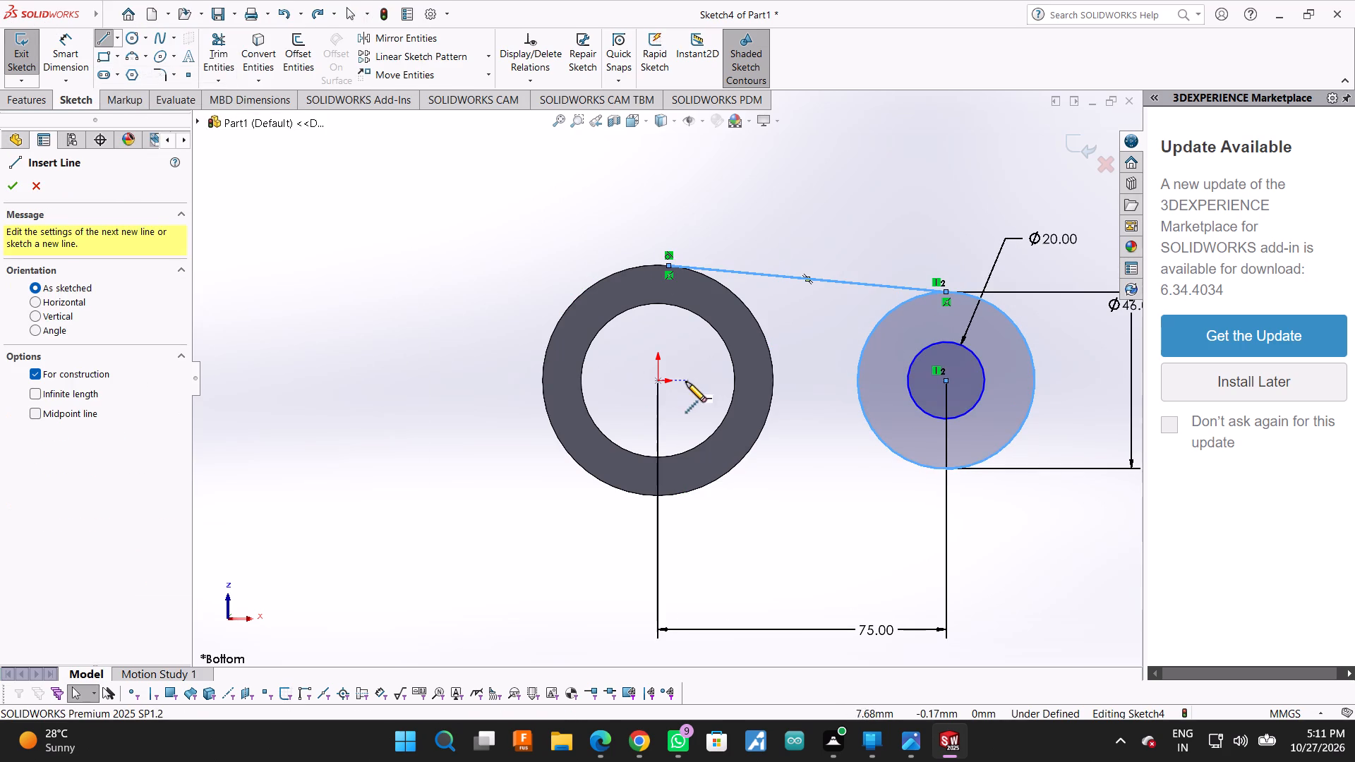
left_click(659, 379)
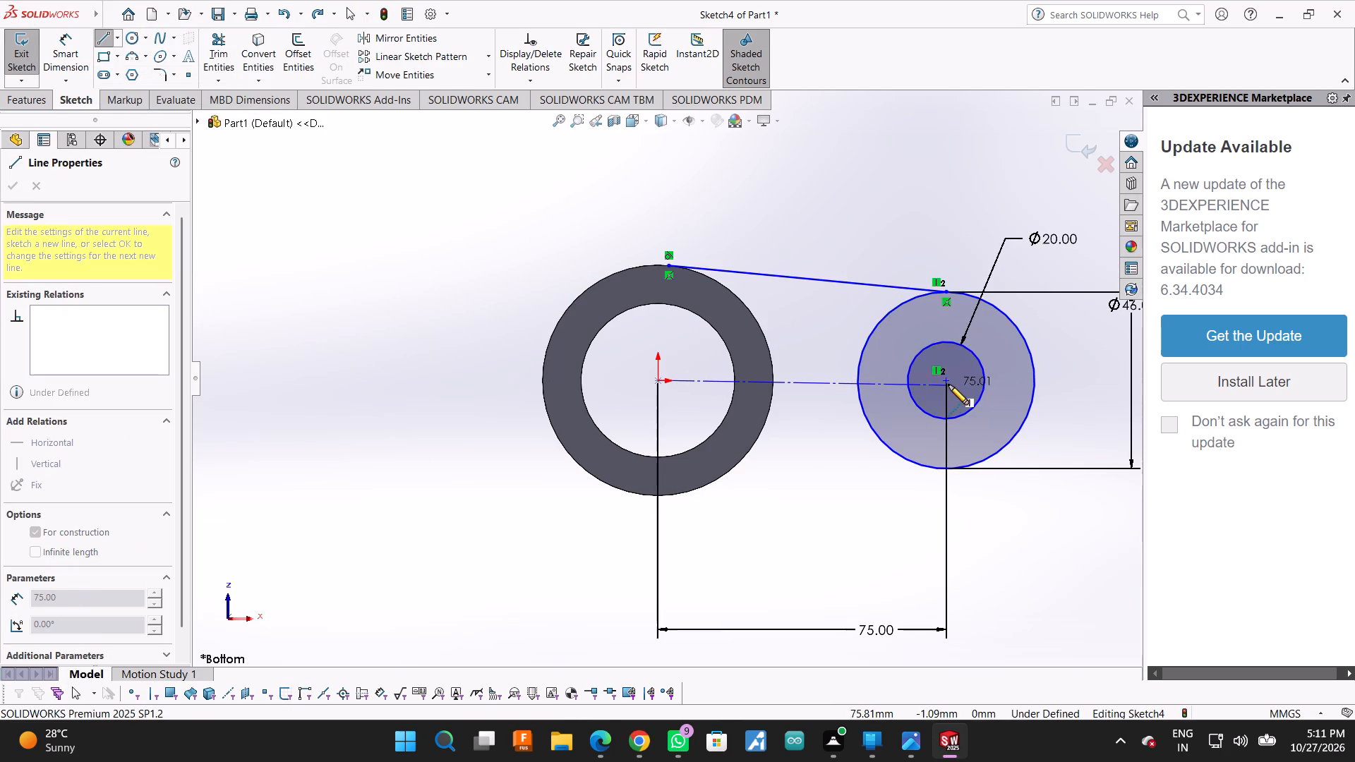
left_click(948, 385)
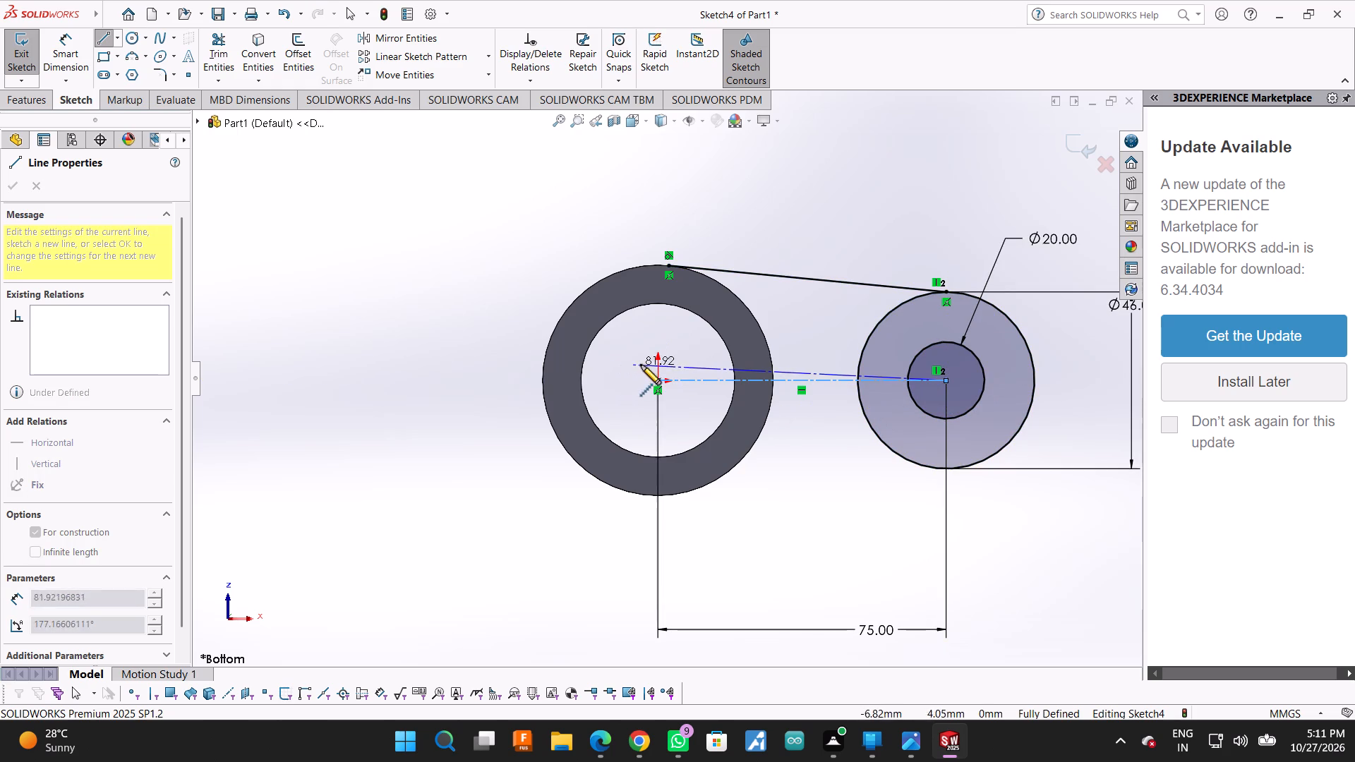
key("Escape")
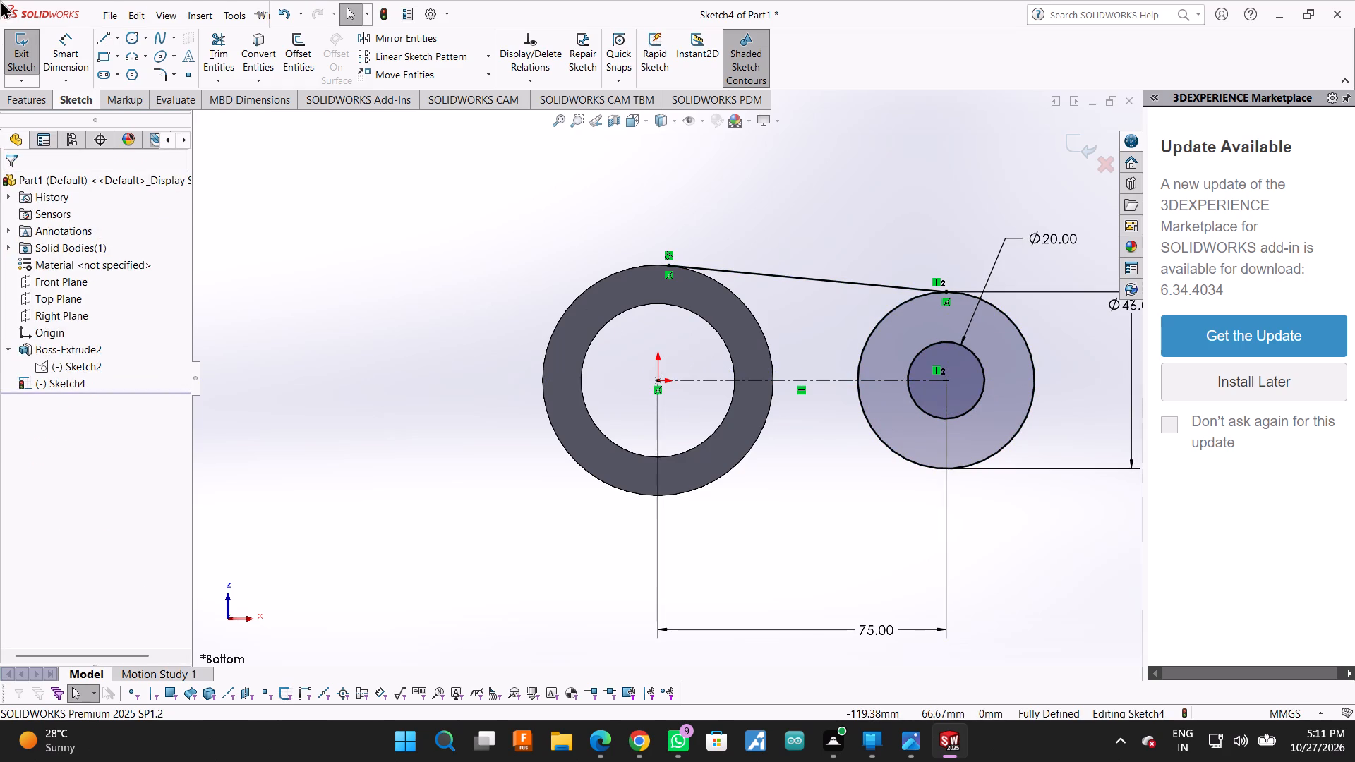
Add a tangent relation between the connecting line and the 46 mm circle.
left_click(886, 289)
left_click(893, 315, "ctrl")
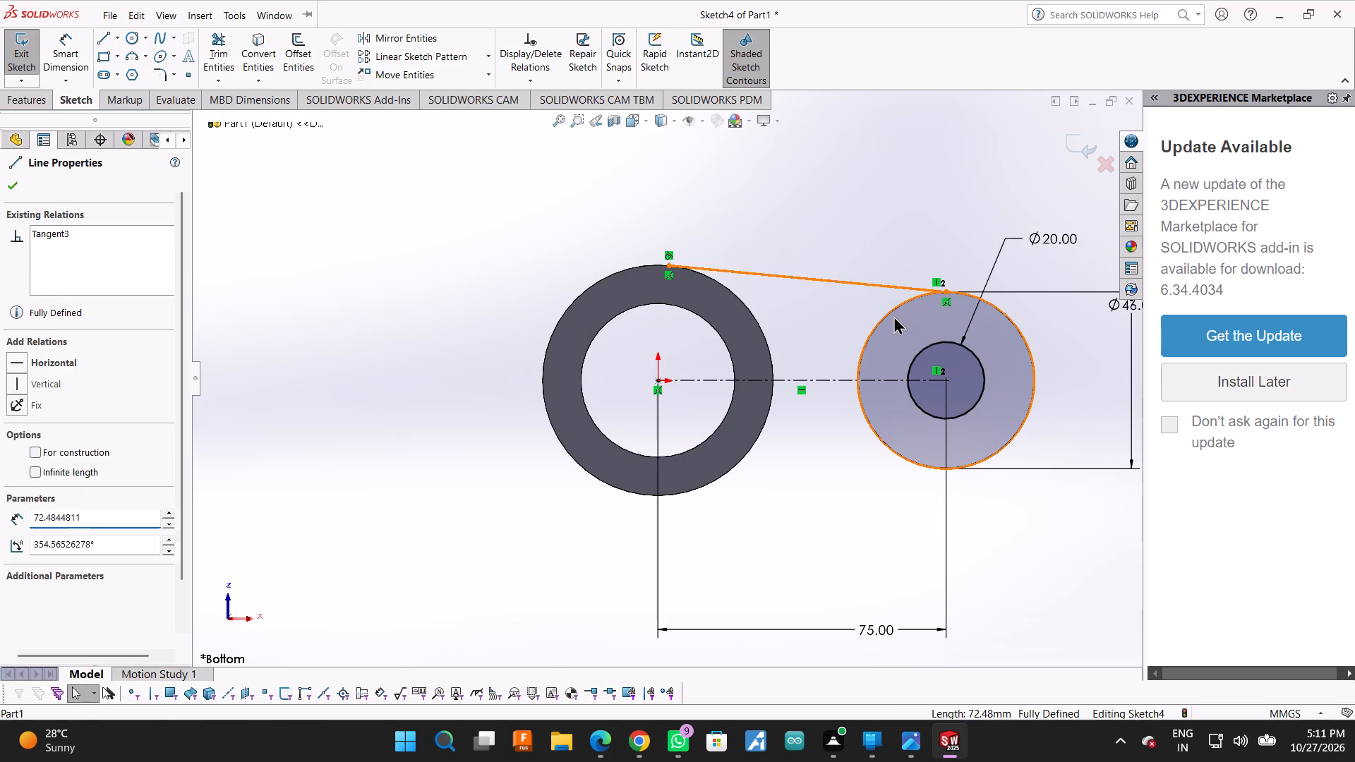
left_click(41, 433)
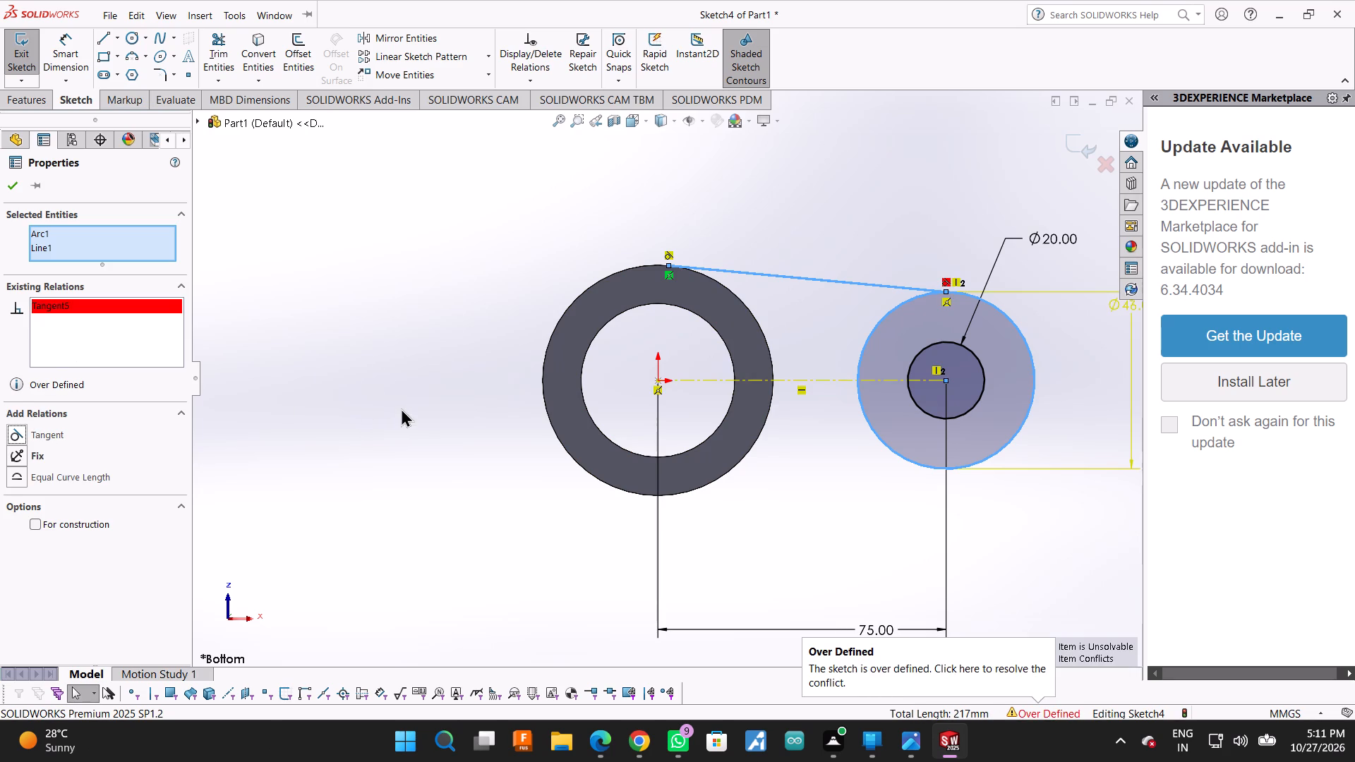
left_click(11, 182)
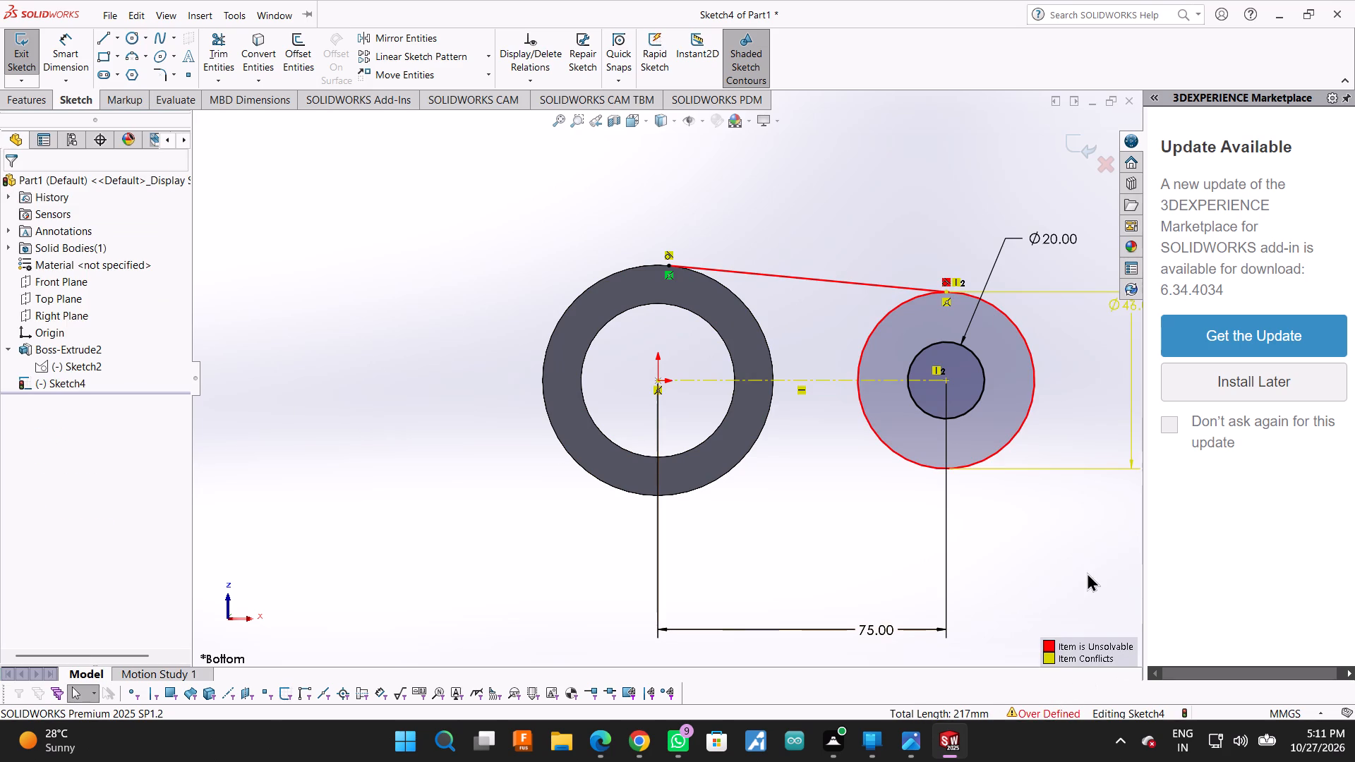
Undo the conflicting tangent relation, the horizontal centerline and the upper connecting line.
key("ctrl+z")
key("ctrl+z")
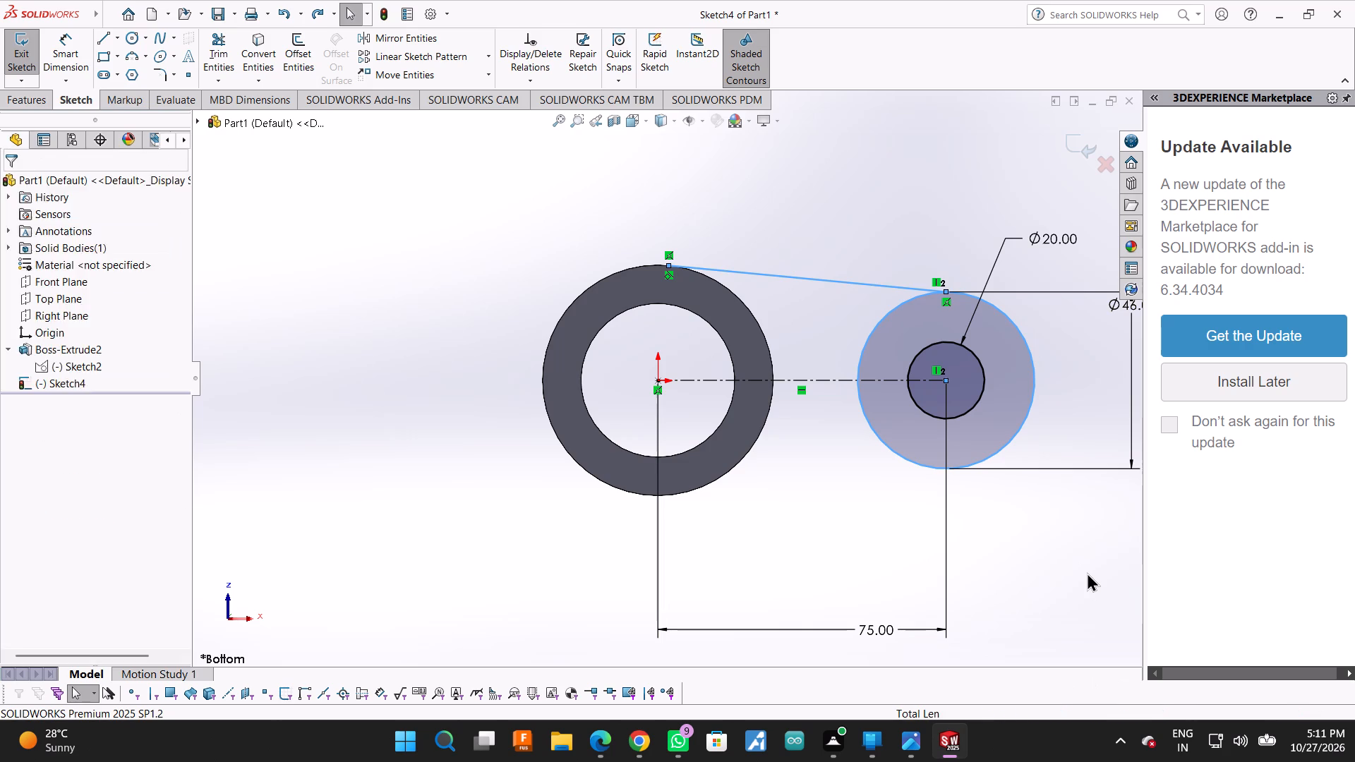
key("ctrl+z")
key("ctrl+z")
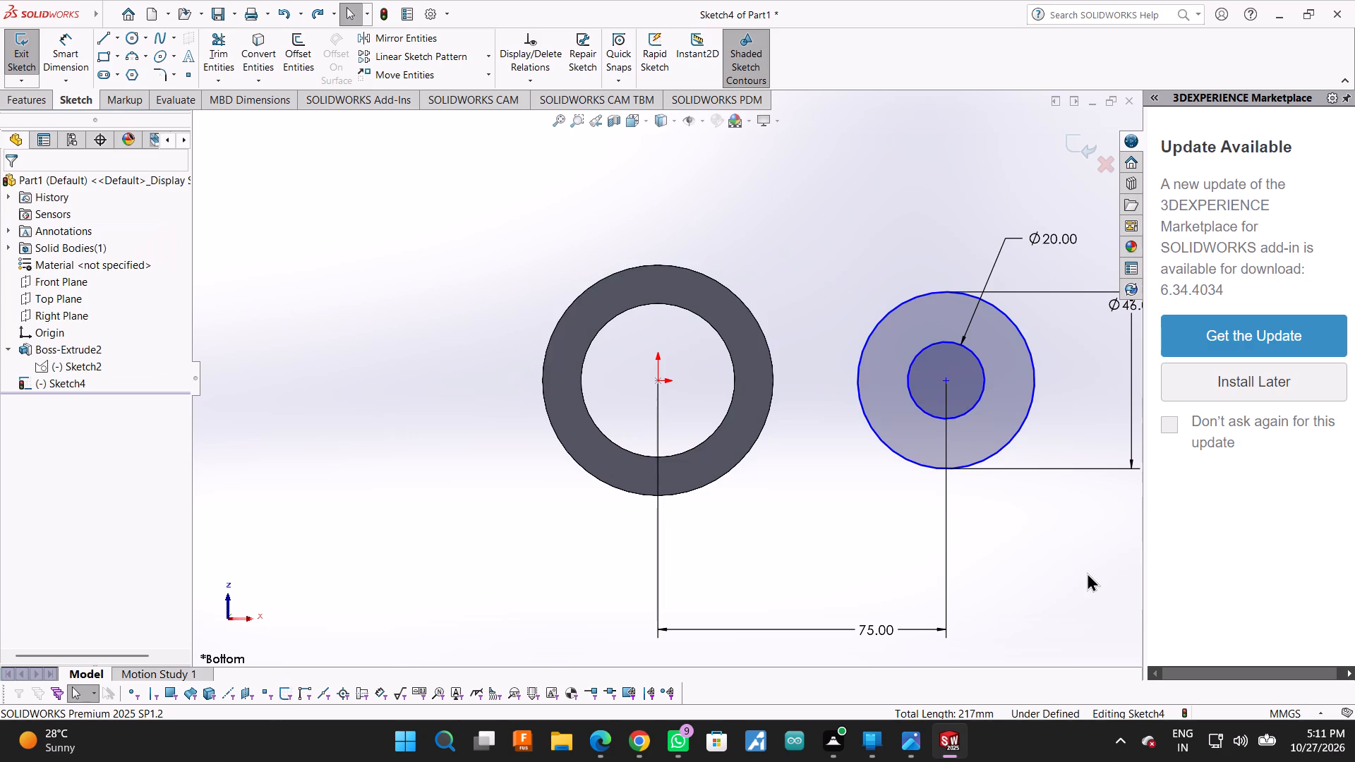
Sketch a 75 mm horizontal construction centerline from the origin to the center of the small-end circles.
left_click(103, 35)
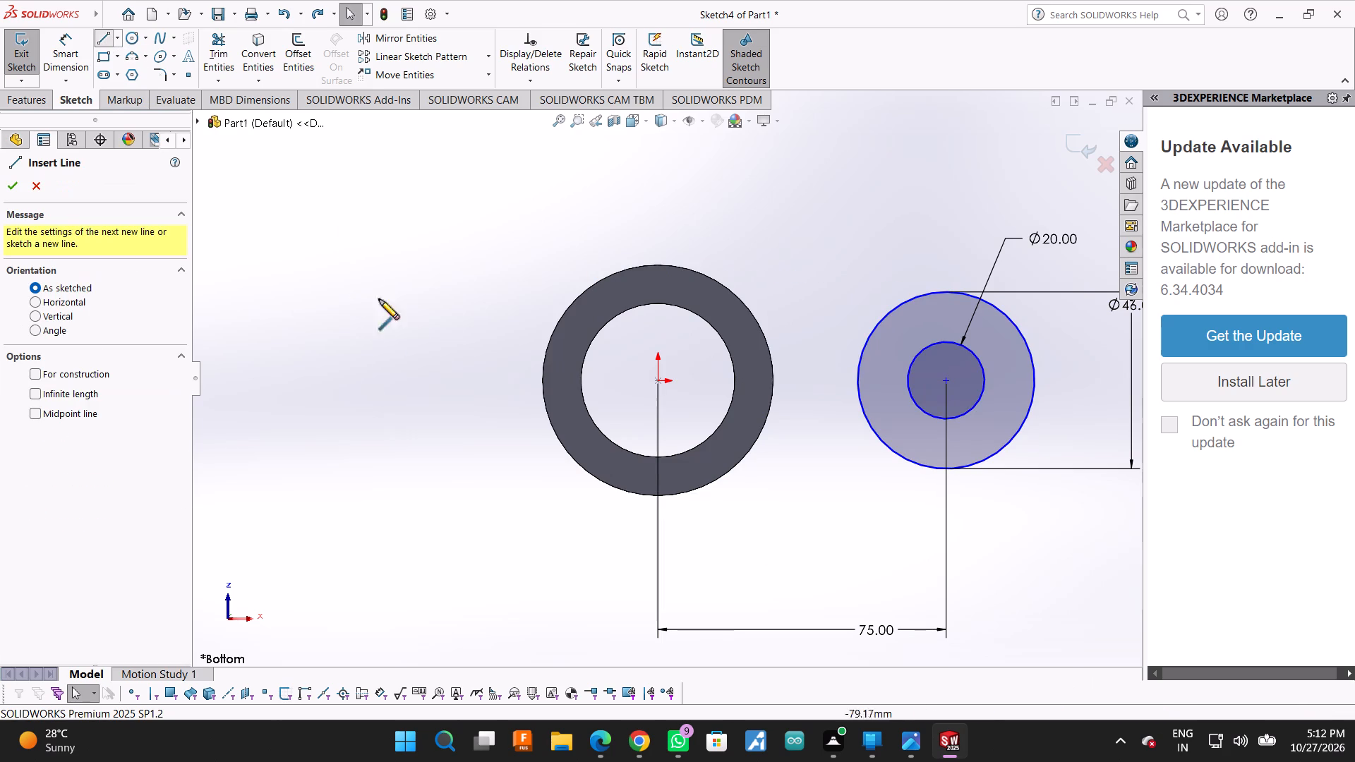
left_click(119, 40)
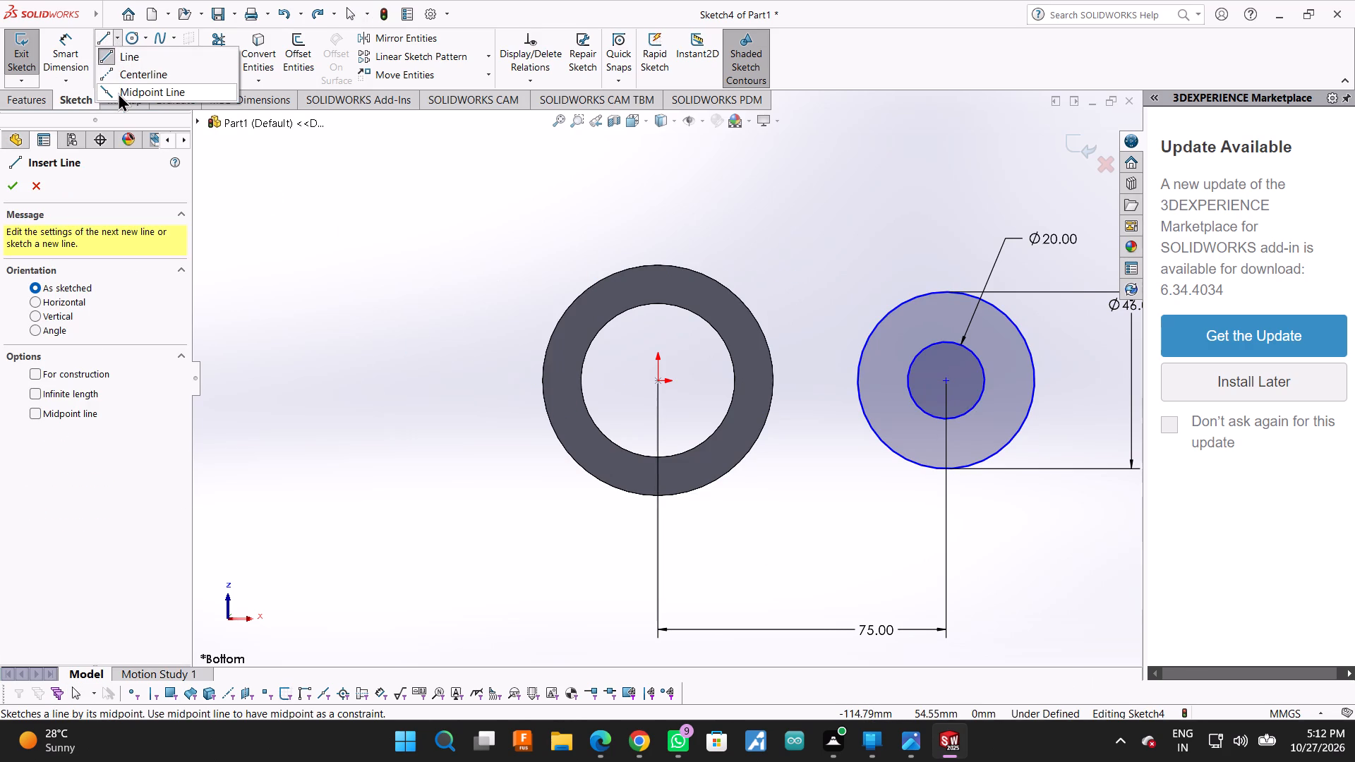
left_click(126, 71)
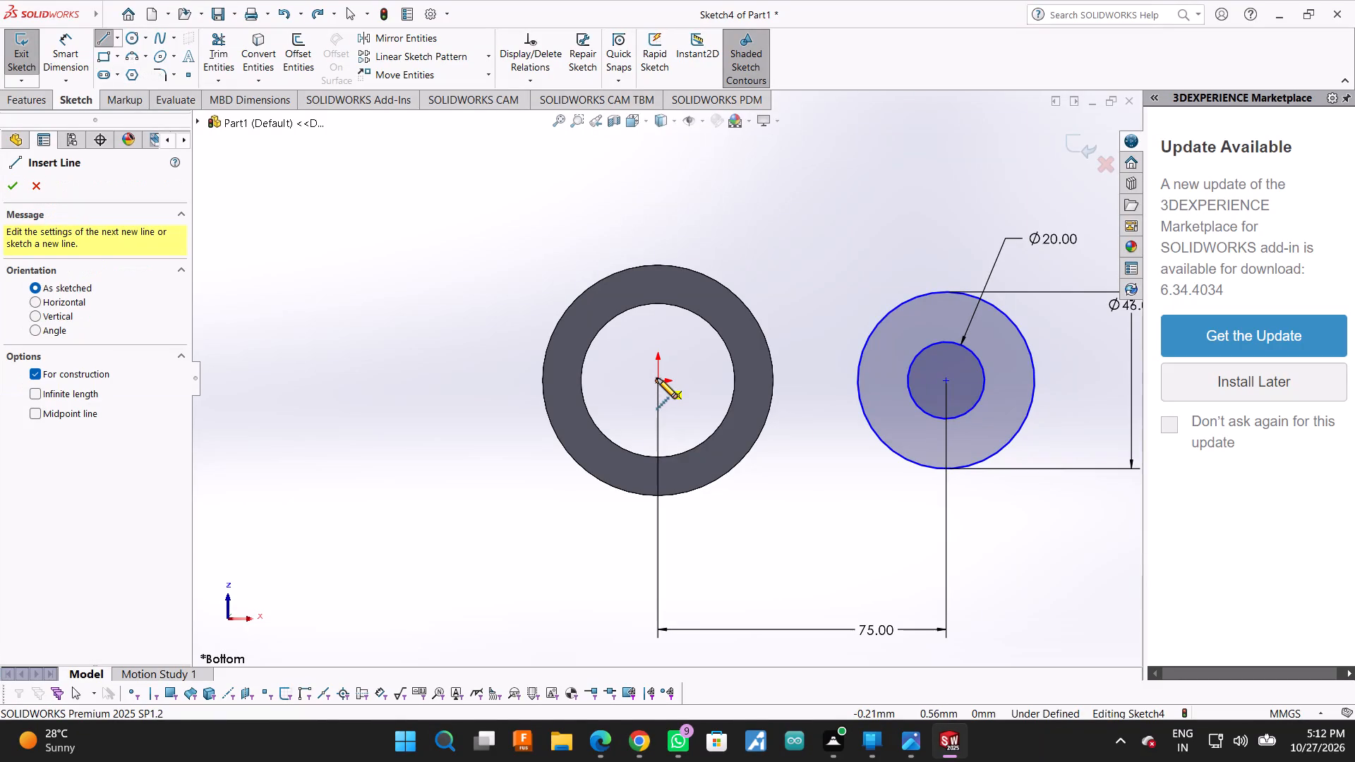
left_click(657, 378)
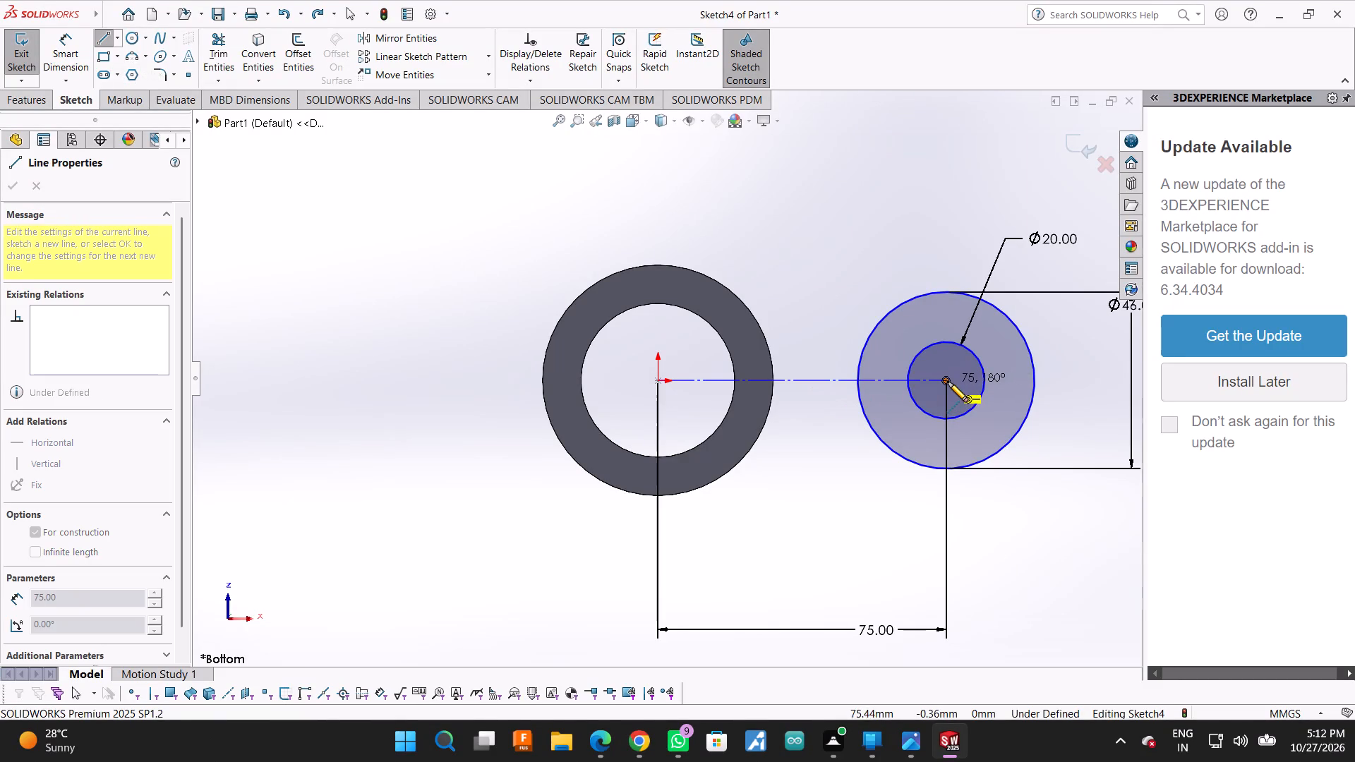
left_click(948, 382)
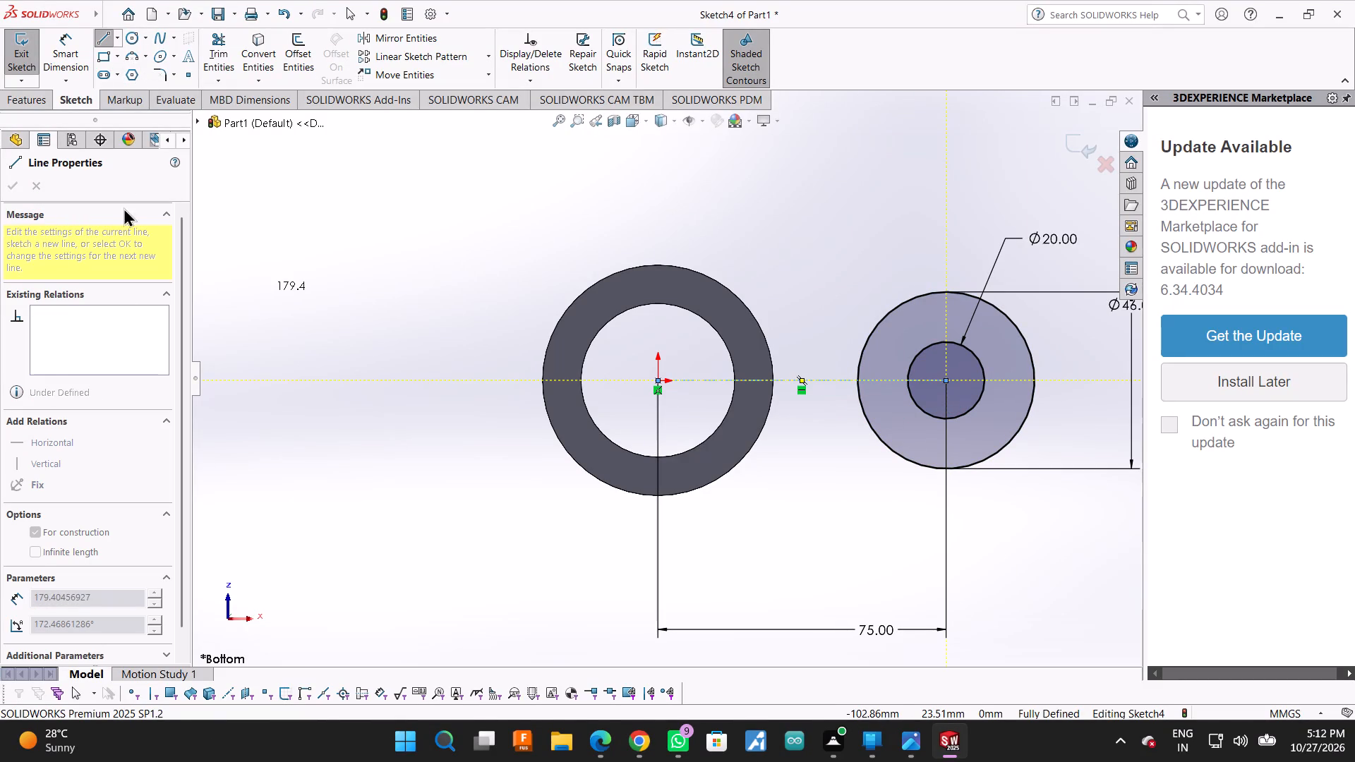
key("Escape")
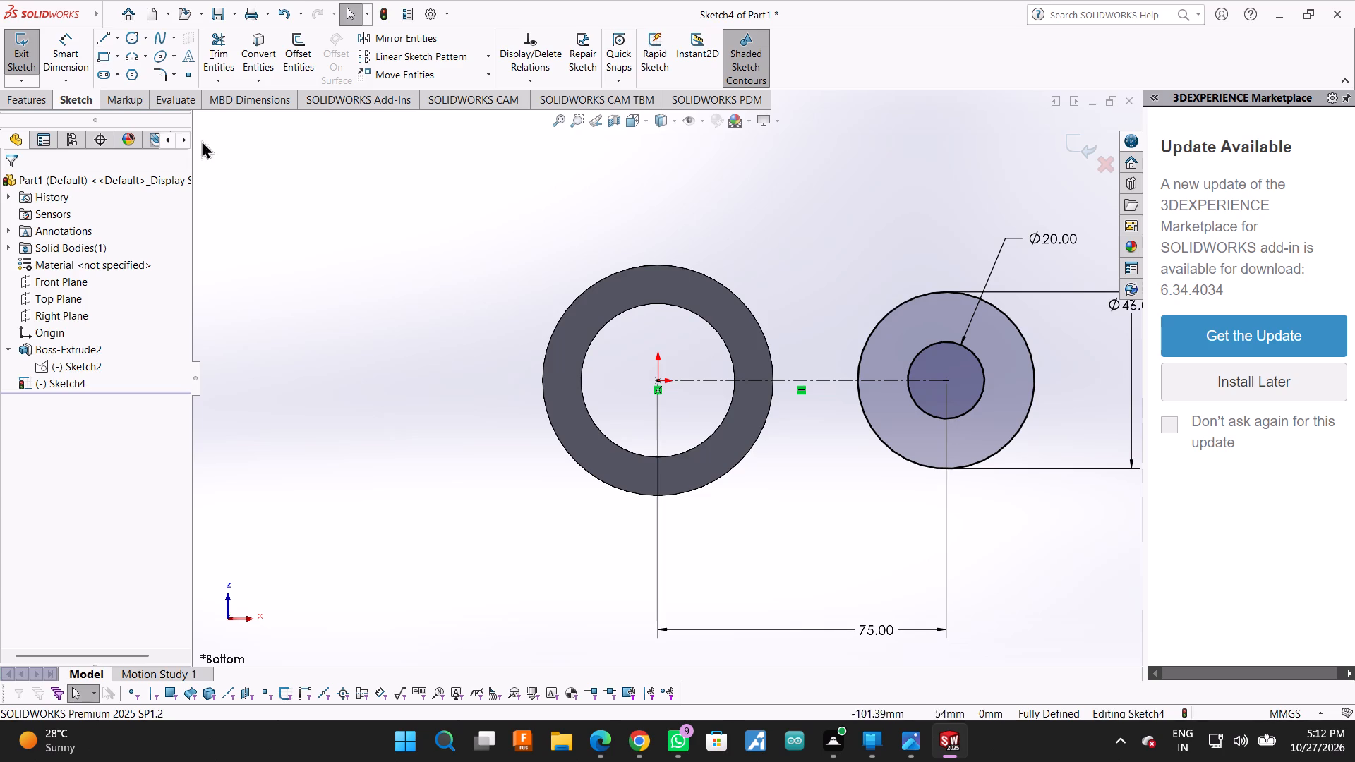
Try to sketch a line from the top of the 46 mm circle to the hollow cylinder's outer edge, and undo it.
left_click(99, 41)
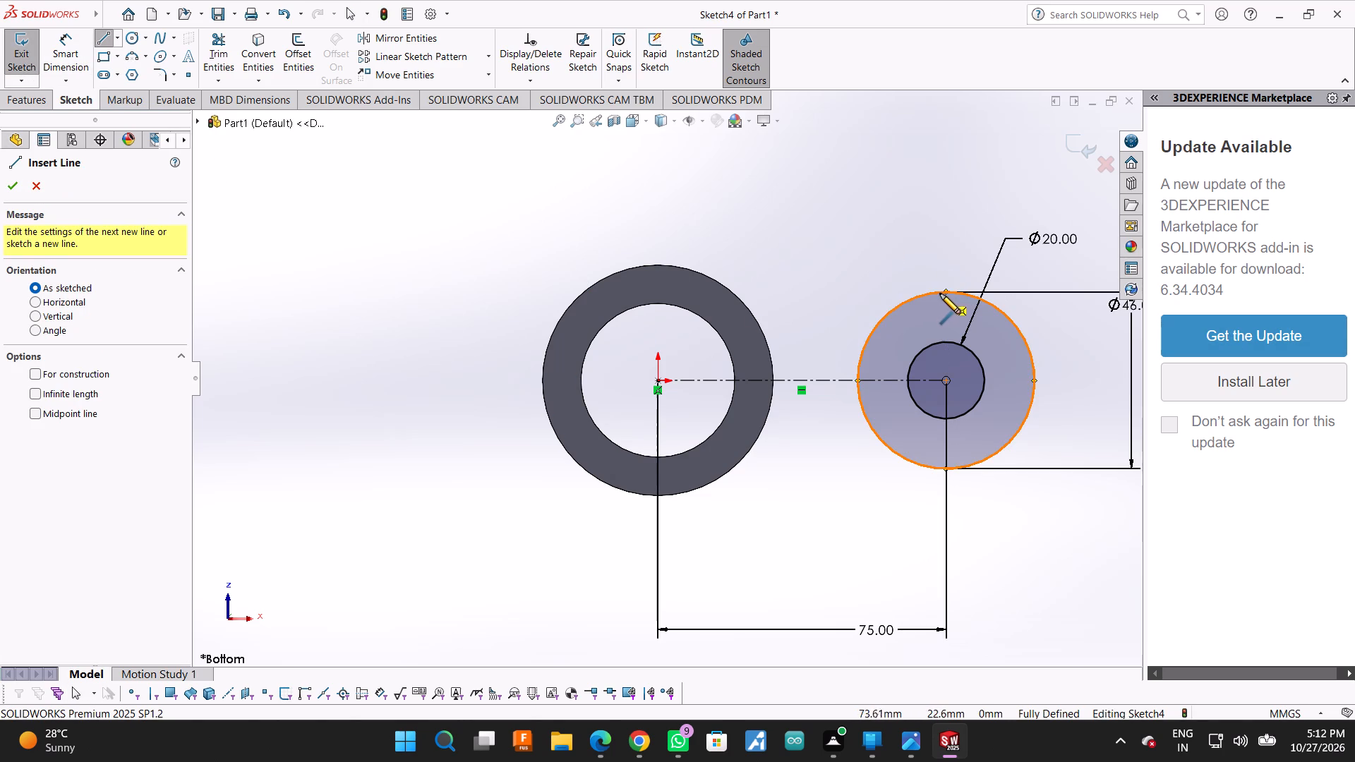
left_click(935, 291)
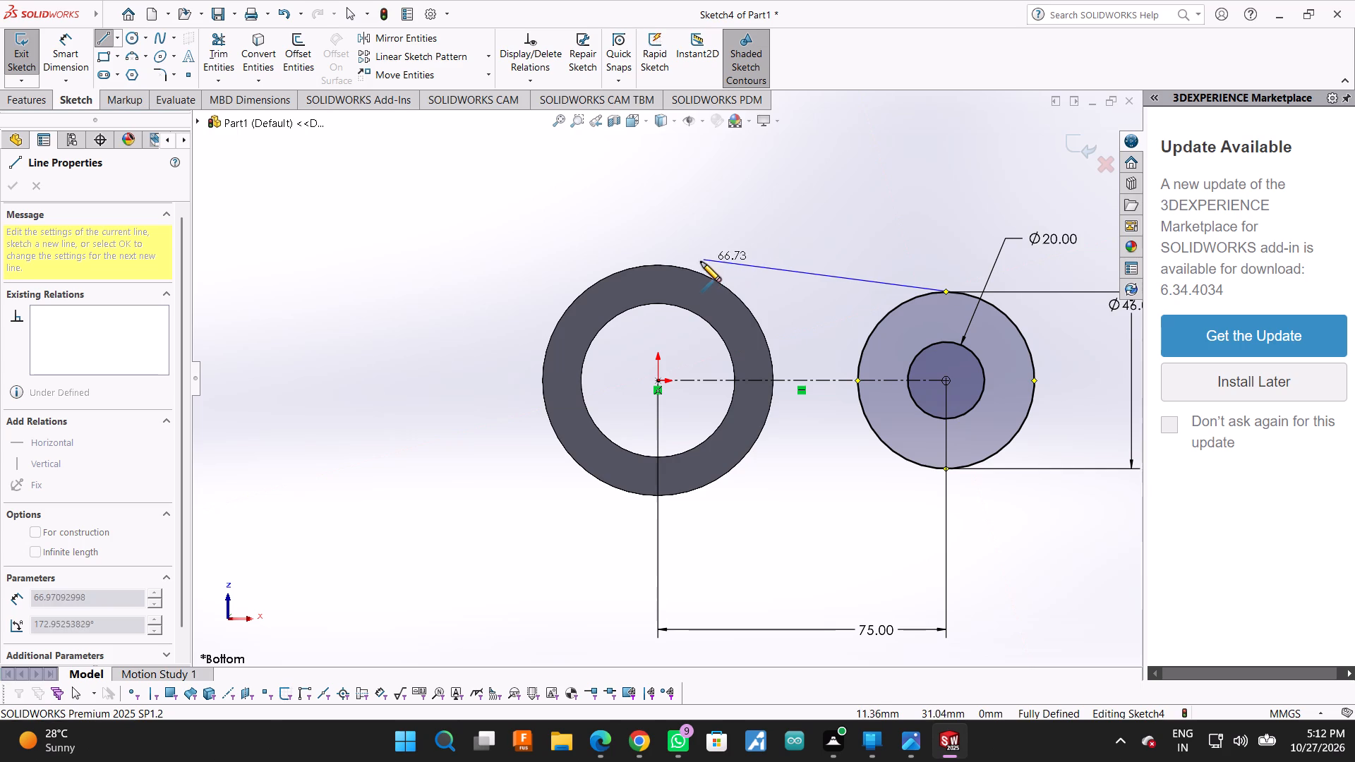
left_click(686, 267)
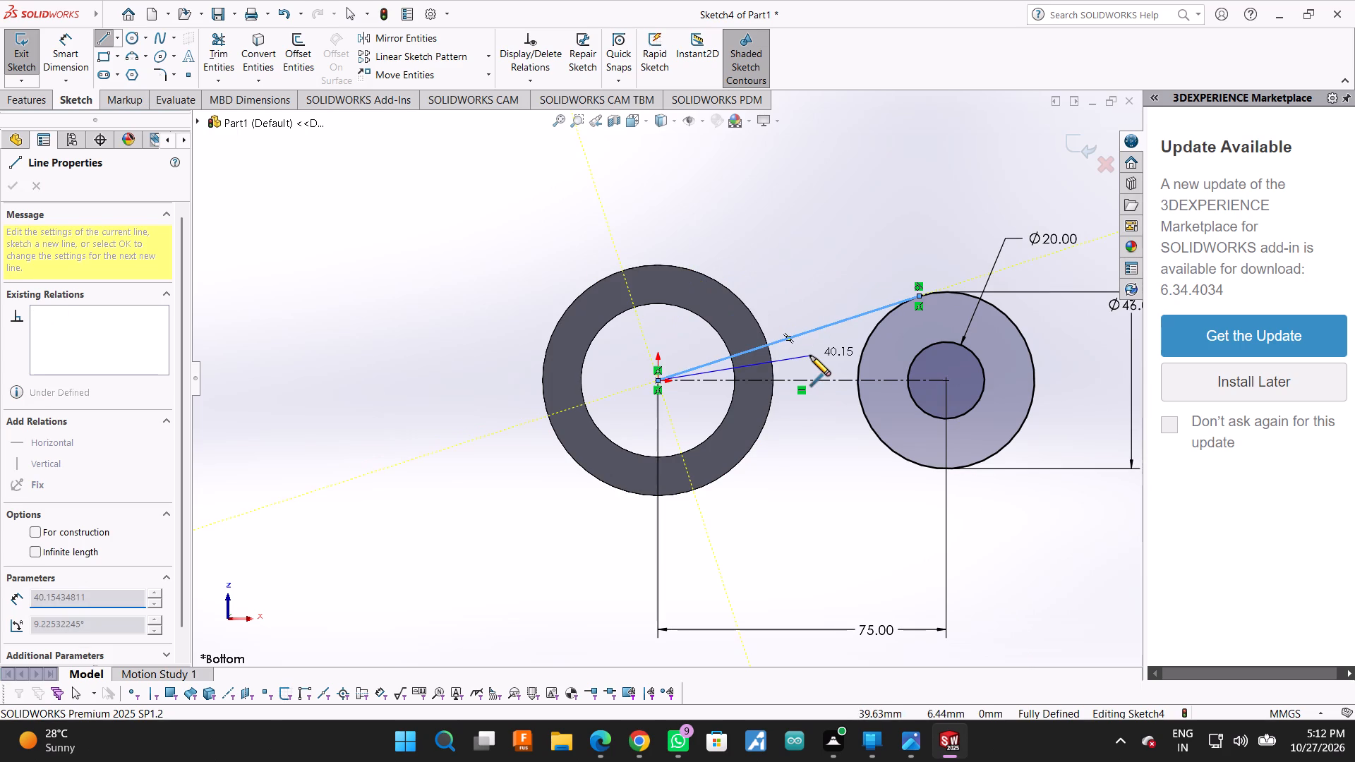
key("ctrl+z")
Sketch an upper connecting line about 75 mm long from the top of the 46 mm circle to the hollow cylinder's outer edge.
left_click(101, 33)
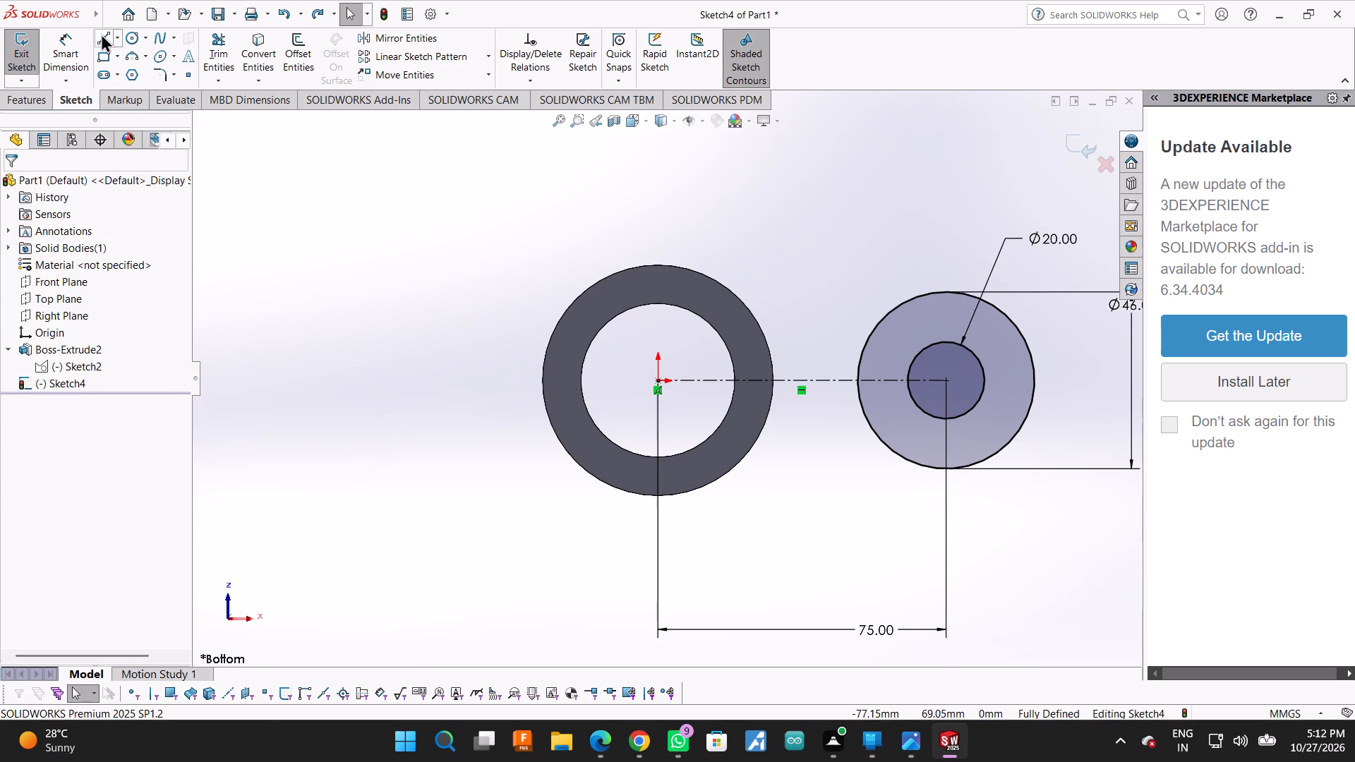
left_click(934, 292)
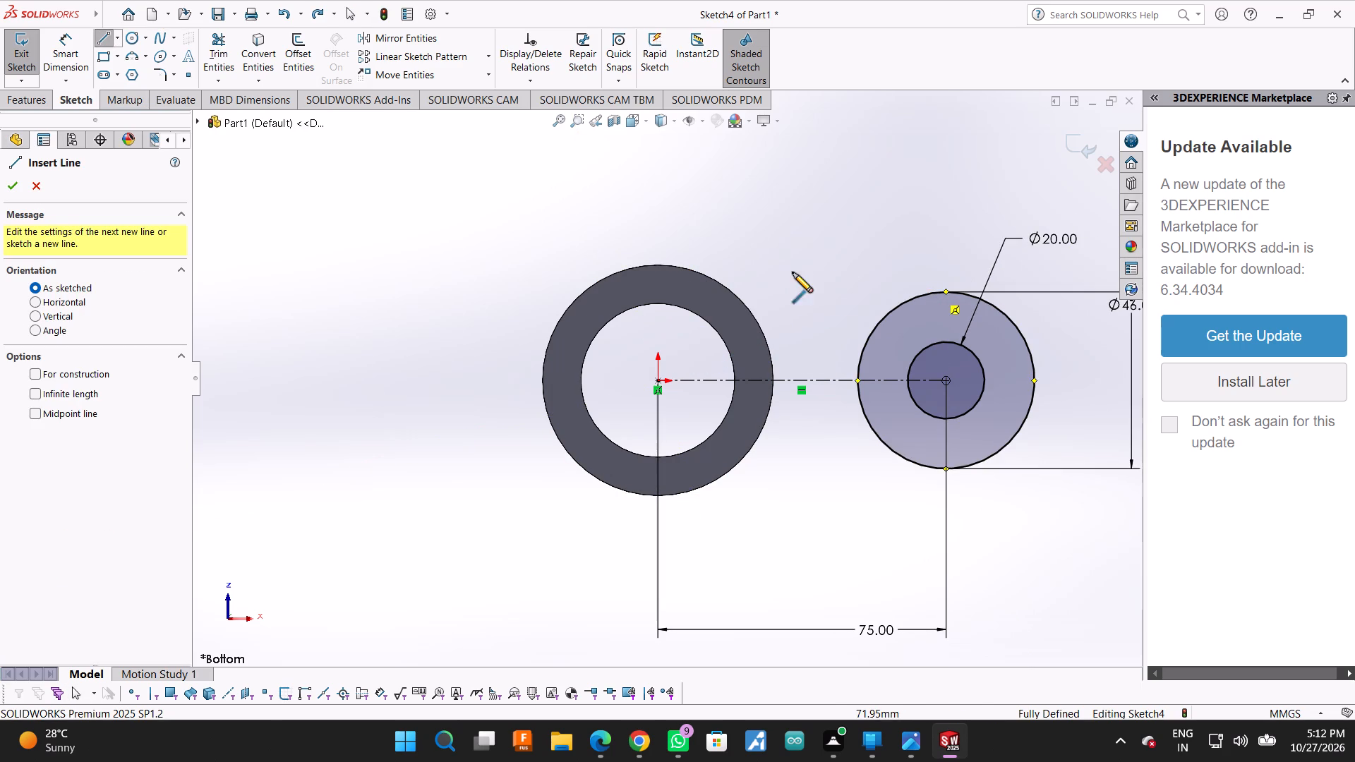
left_click(672, 265)
key("Escape")
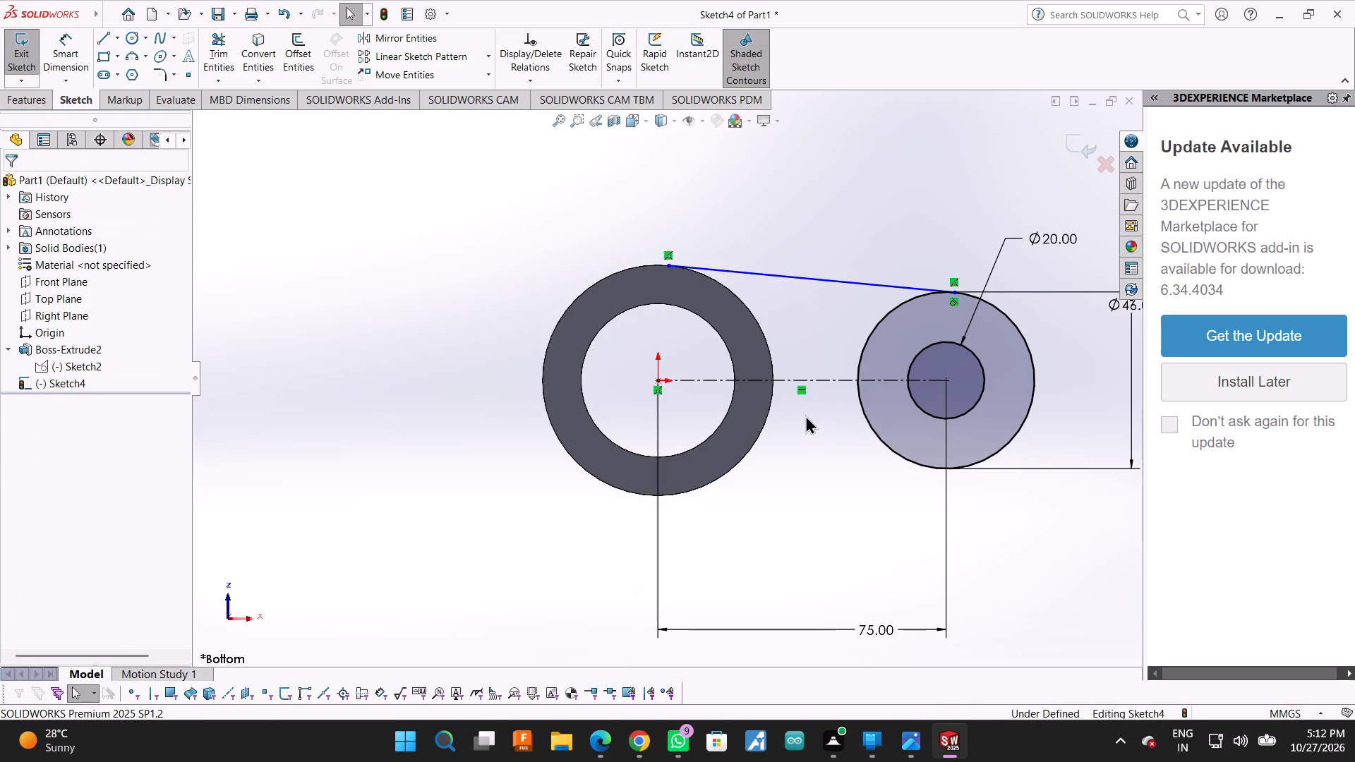
Add a tangent relation between the upper connecting line and the hollow cylinder's outer edge.
left_click(774, 275)
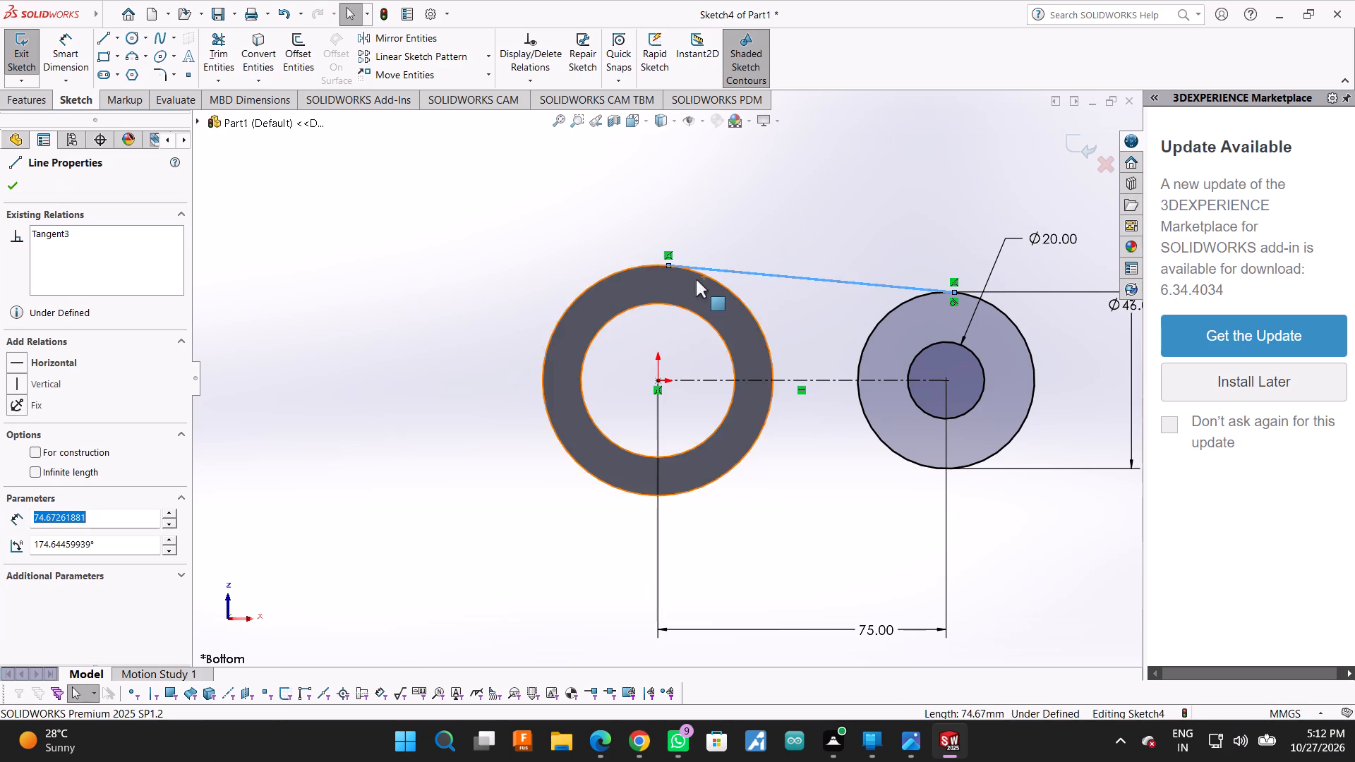
left_click(647, 267, "ctrl")
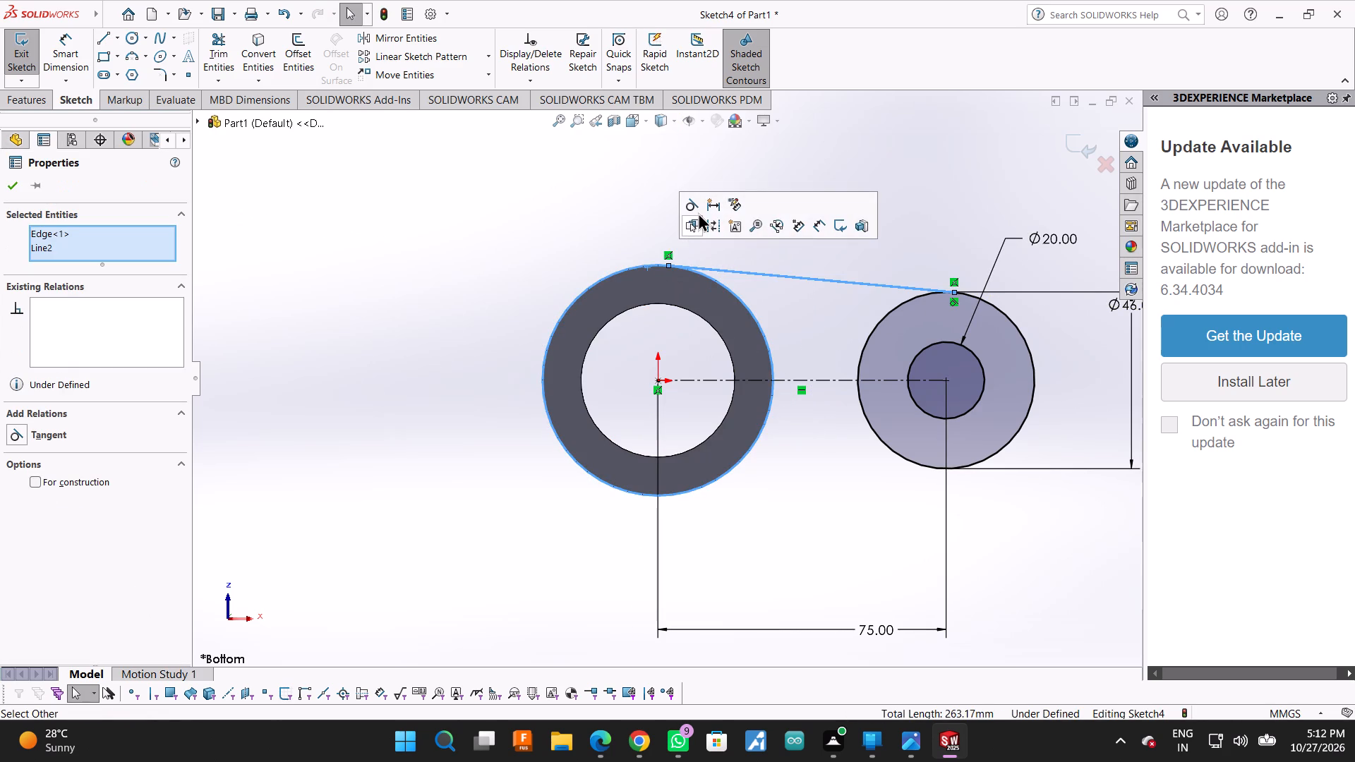
left_click(698, 210)
left_click(6, 178)
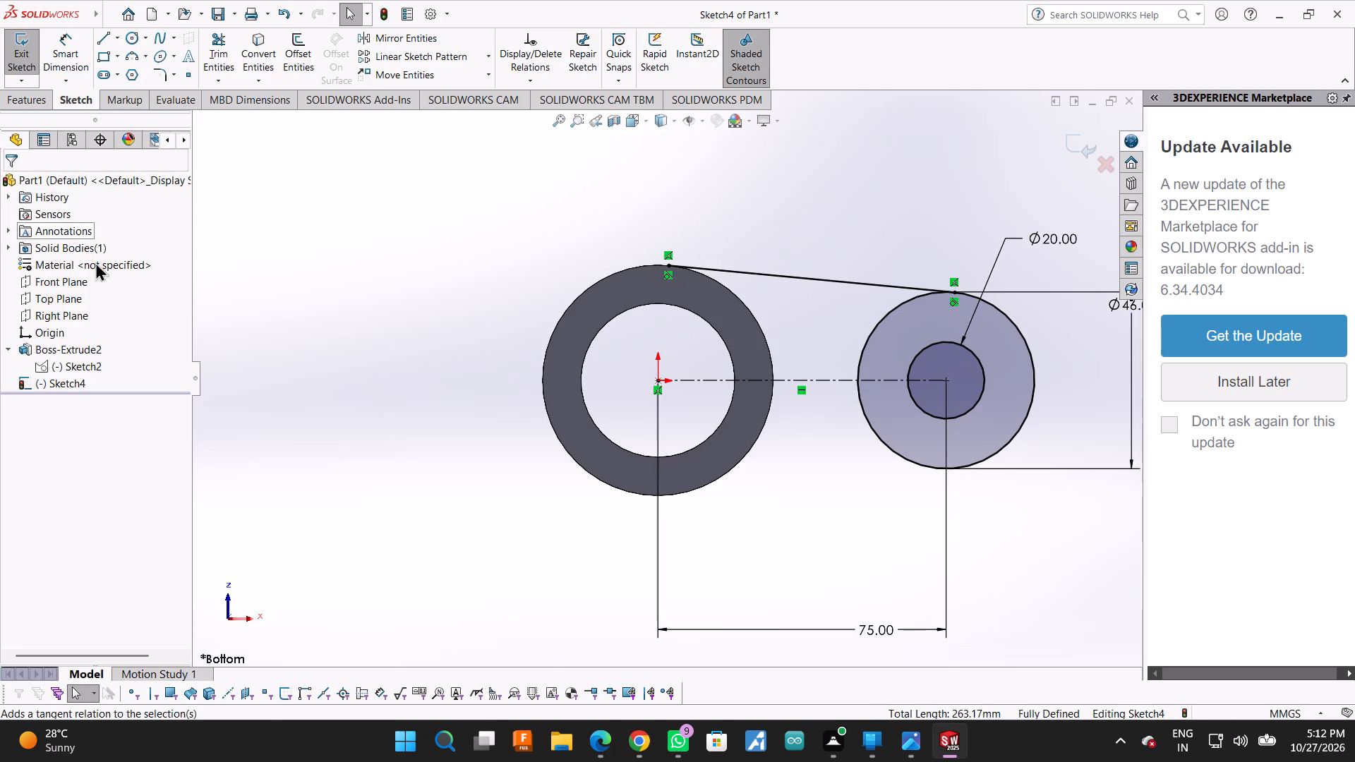
Apply a tangent relation between the upper connecting line and the 46 mm circle.
left_click(896, 286)
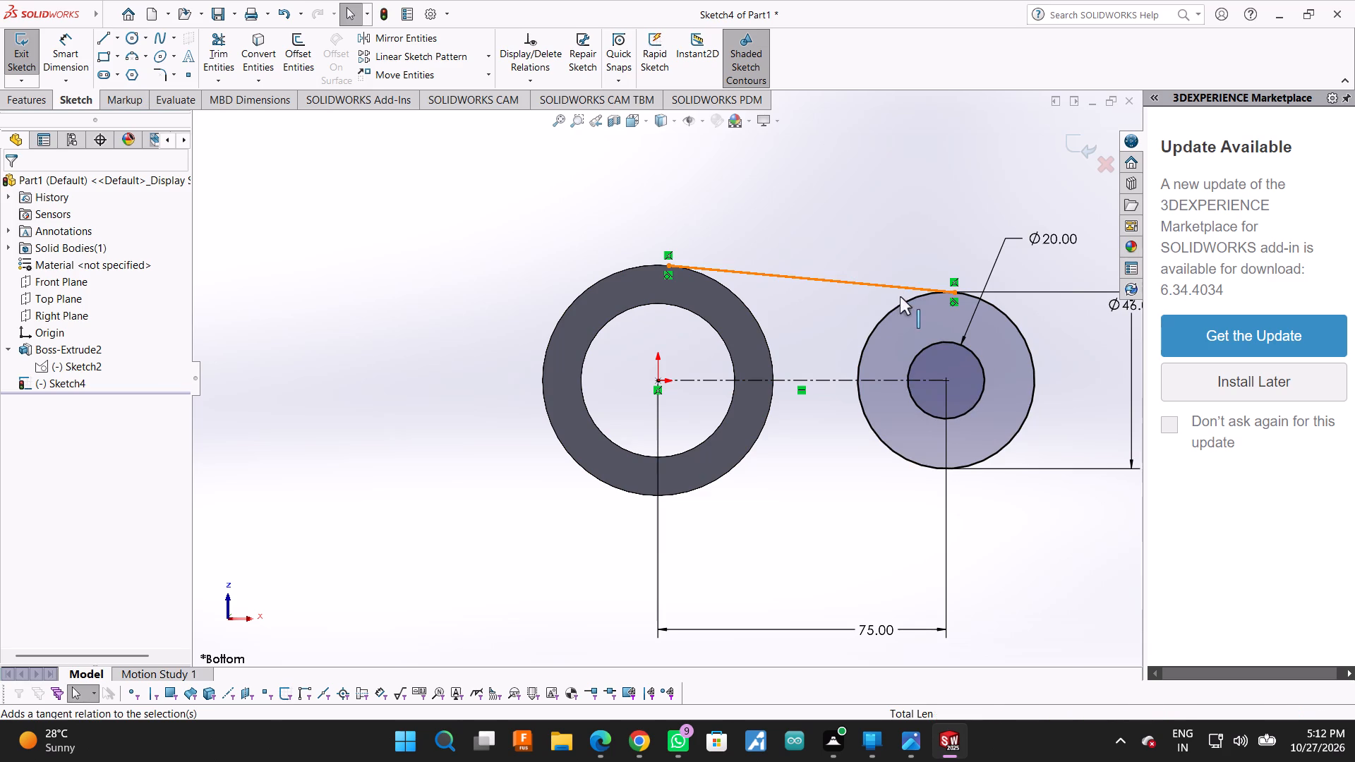
left_click(901, 302, "ctrl")
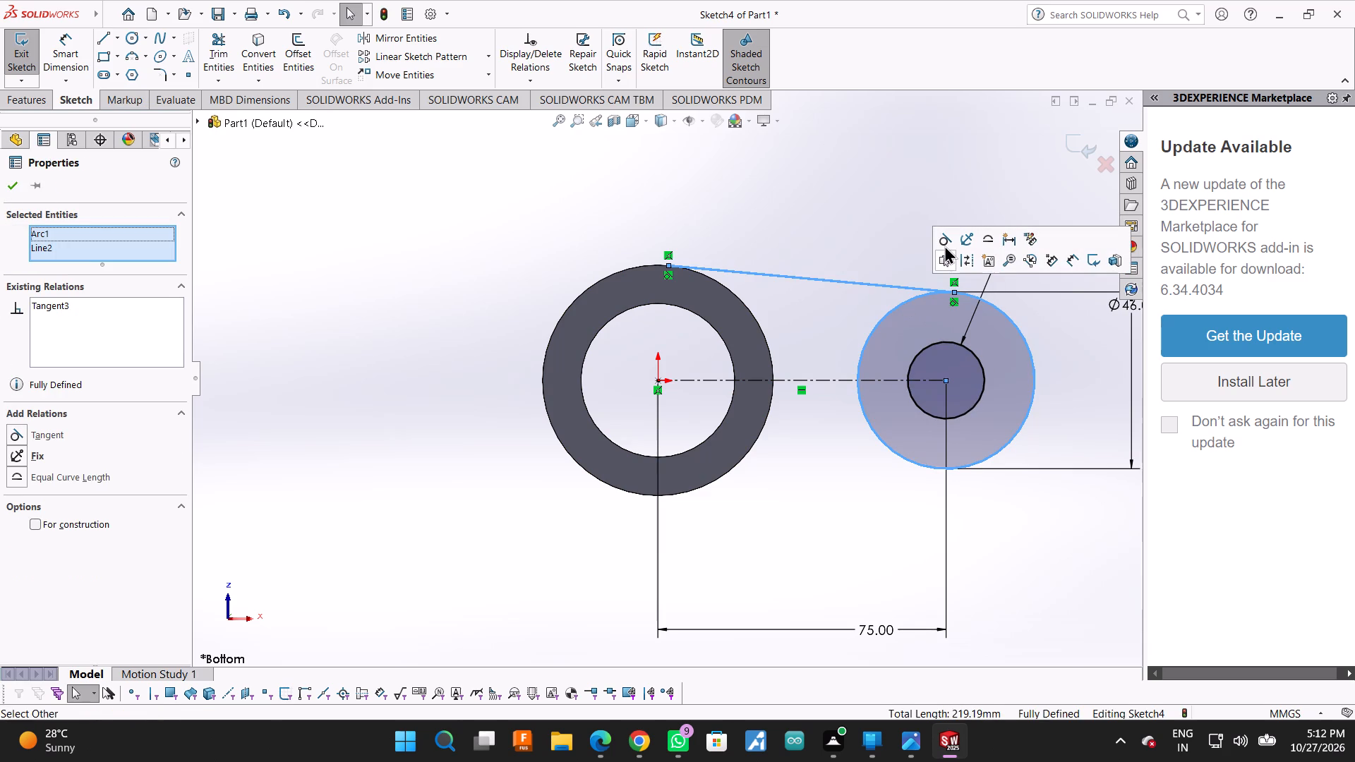
left_click(944, 245)
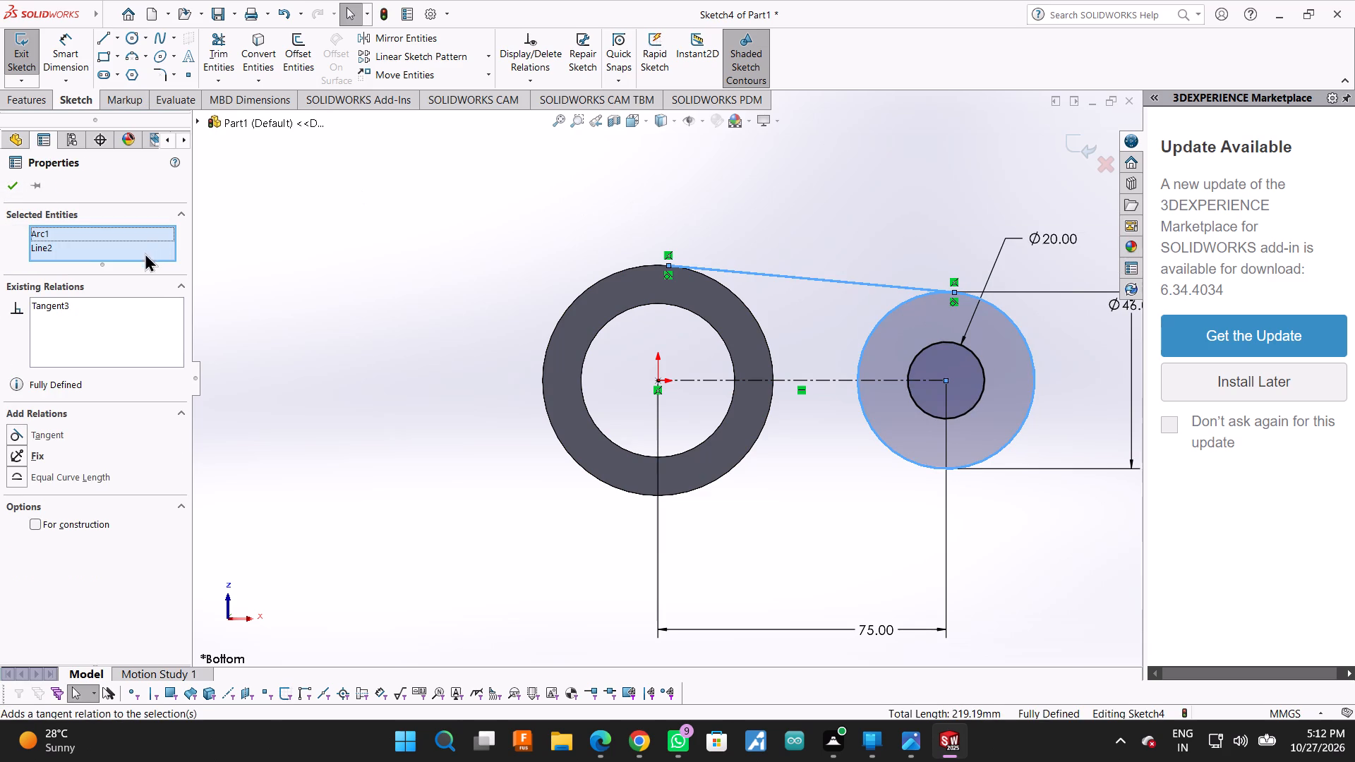
left_click(11, 183)
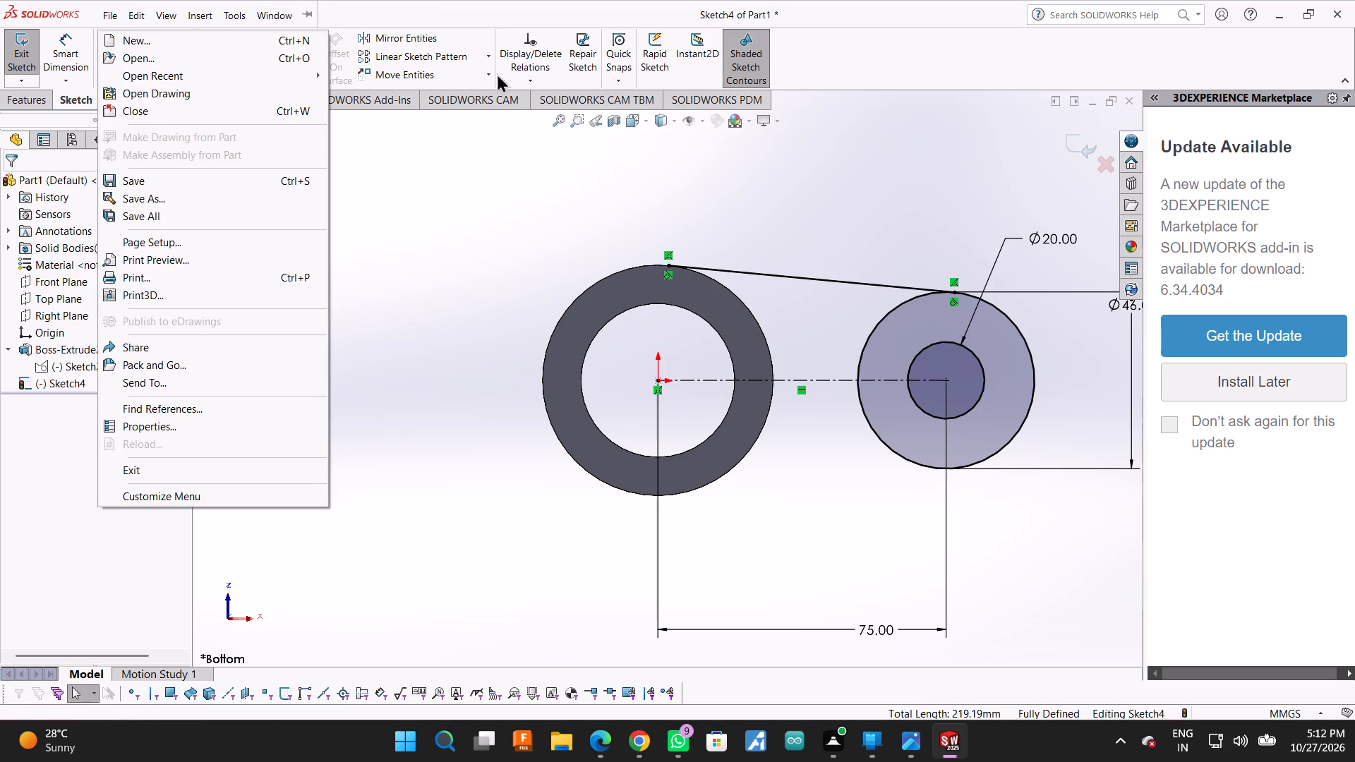
left_click(974, 51)
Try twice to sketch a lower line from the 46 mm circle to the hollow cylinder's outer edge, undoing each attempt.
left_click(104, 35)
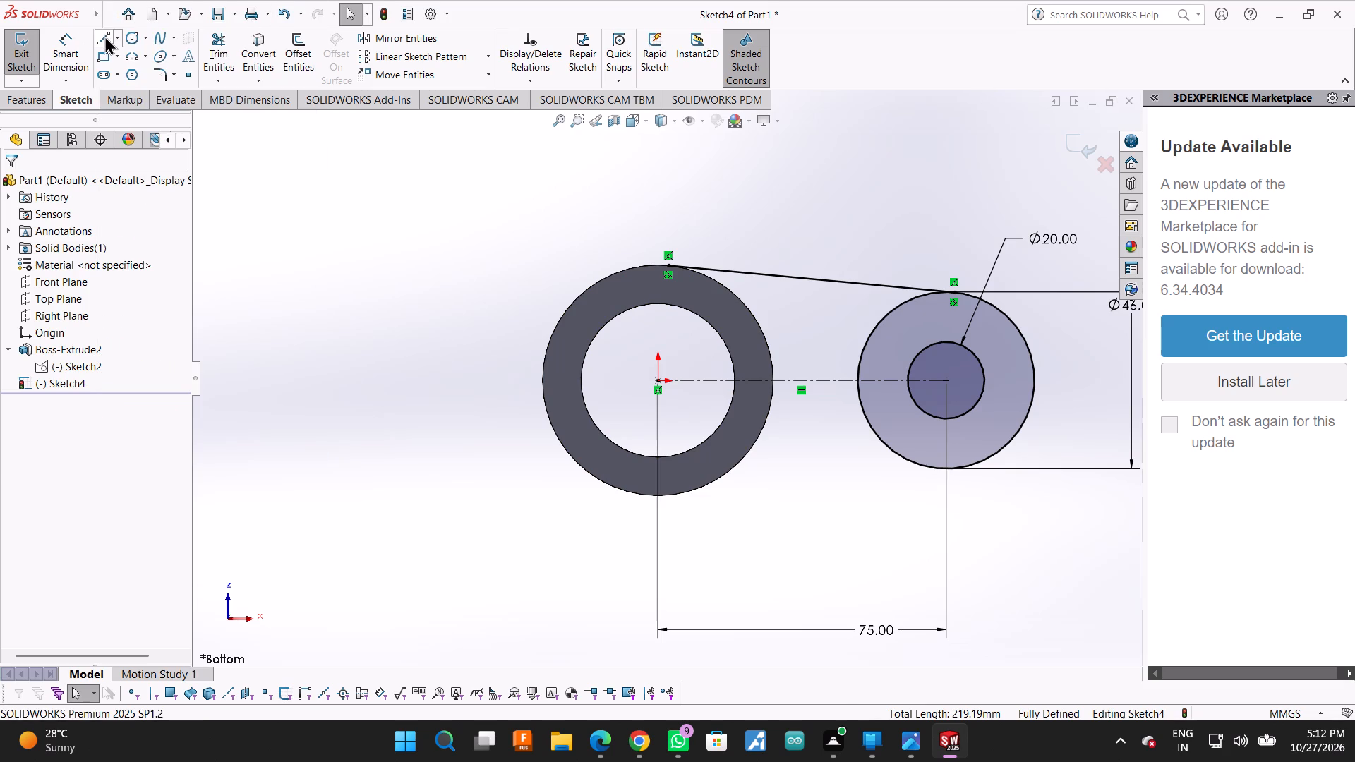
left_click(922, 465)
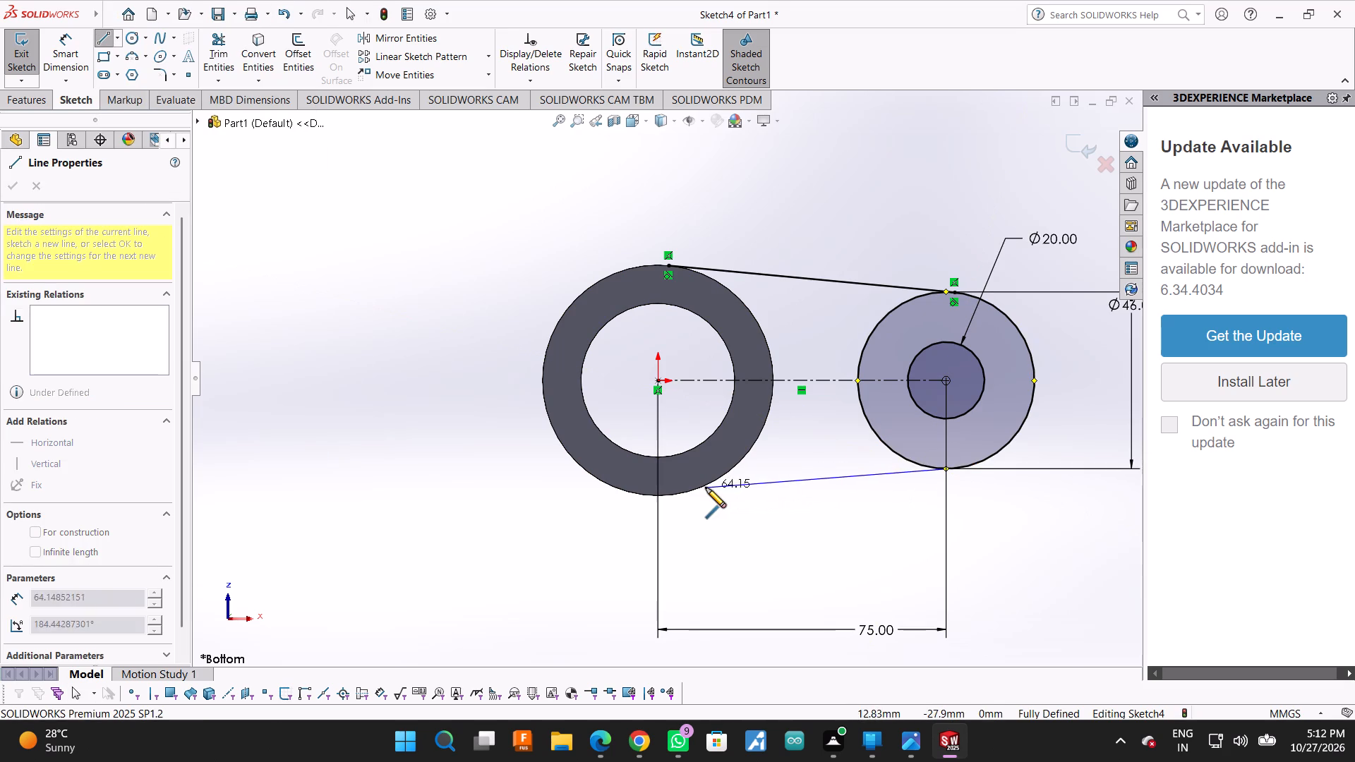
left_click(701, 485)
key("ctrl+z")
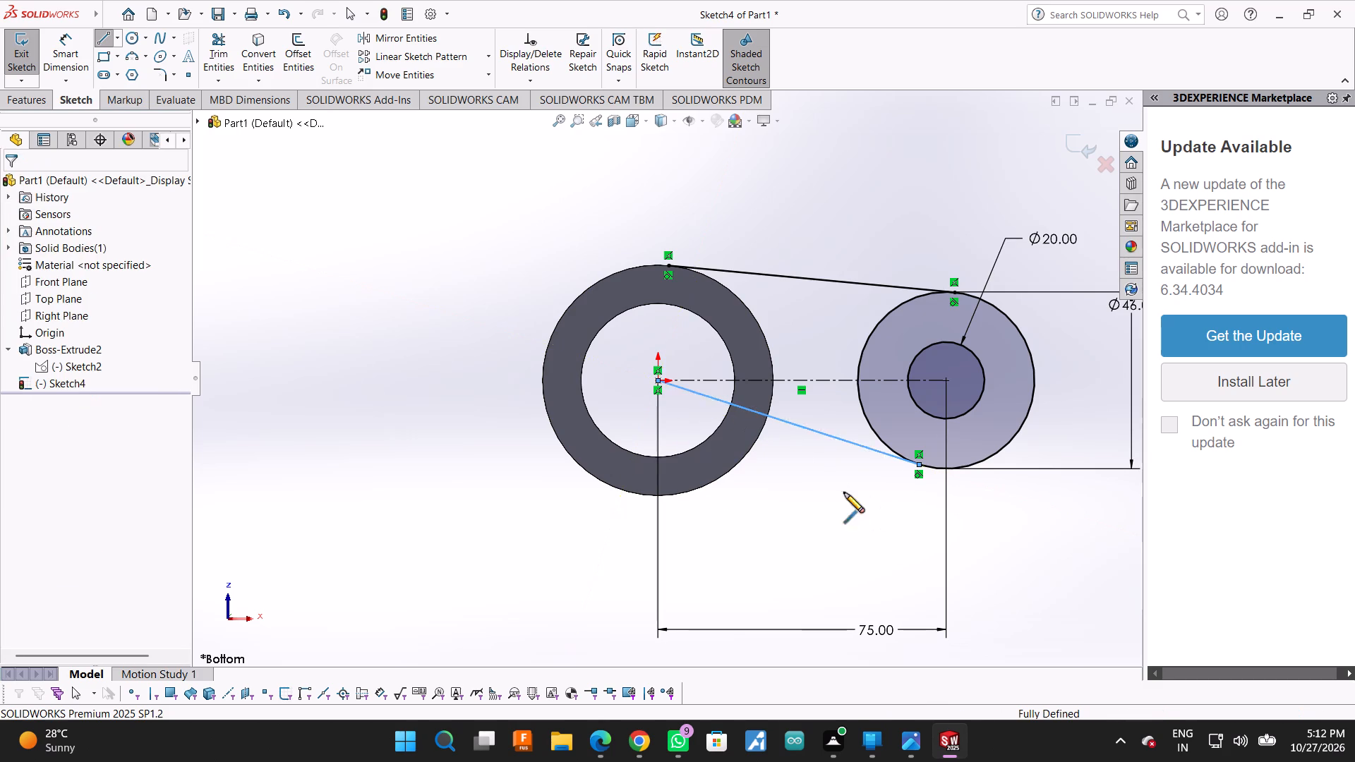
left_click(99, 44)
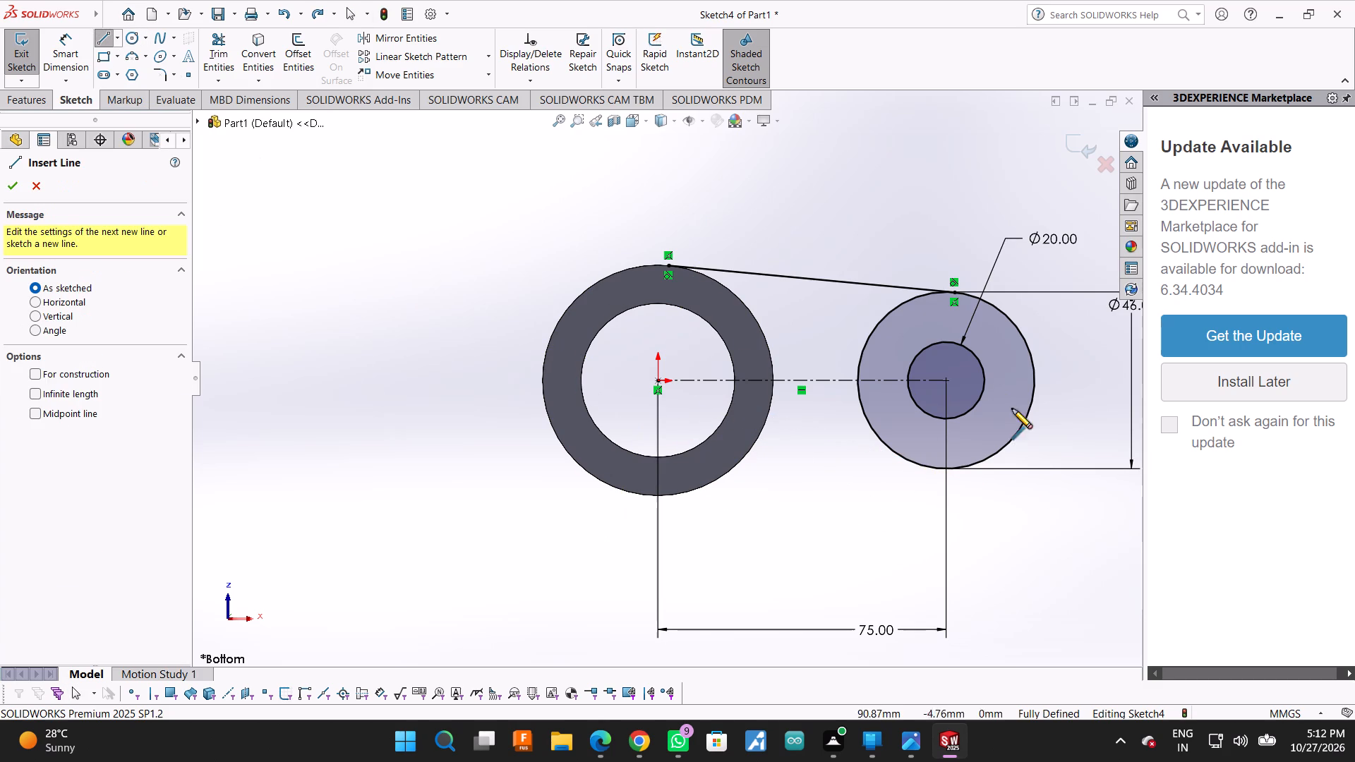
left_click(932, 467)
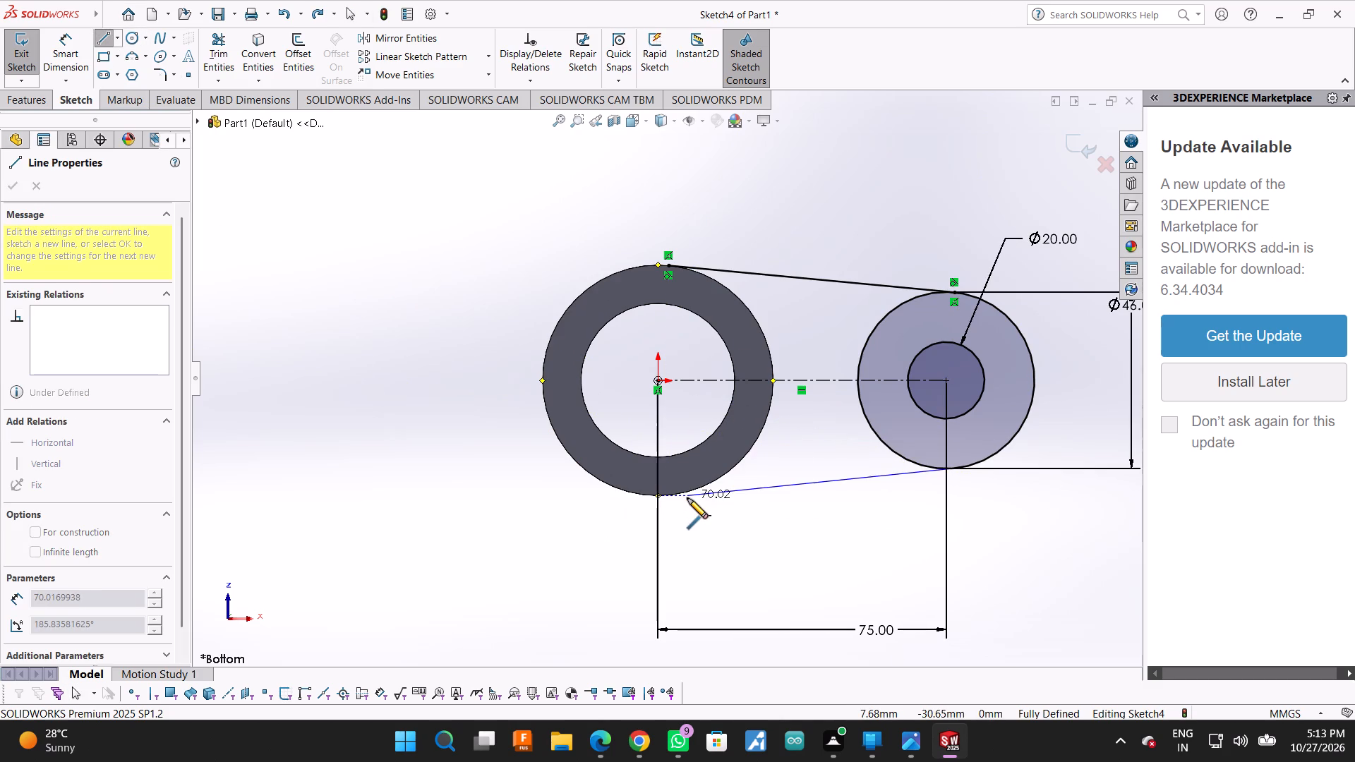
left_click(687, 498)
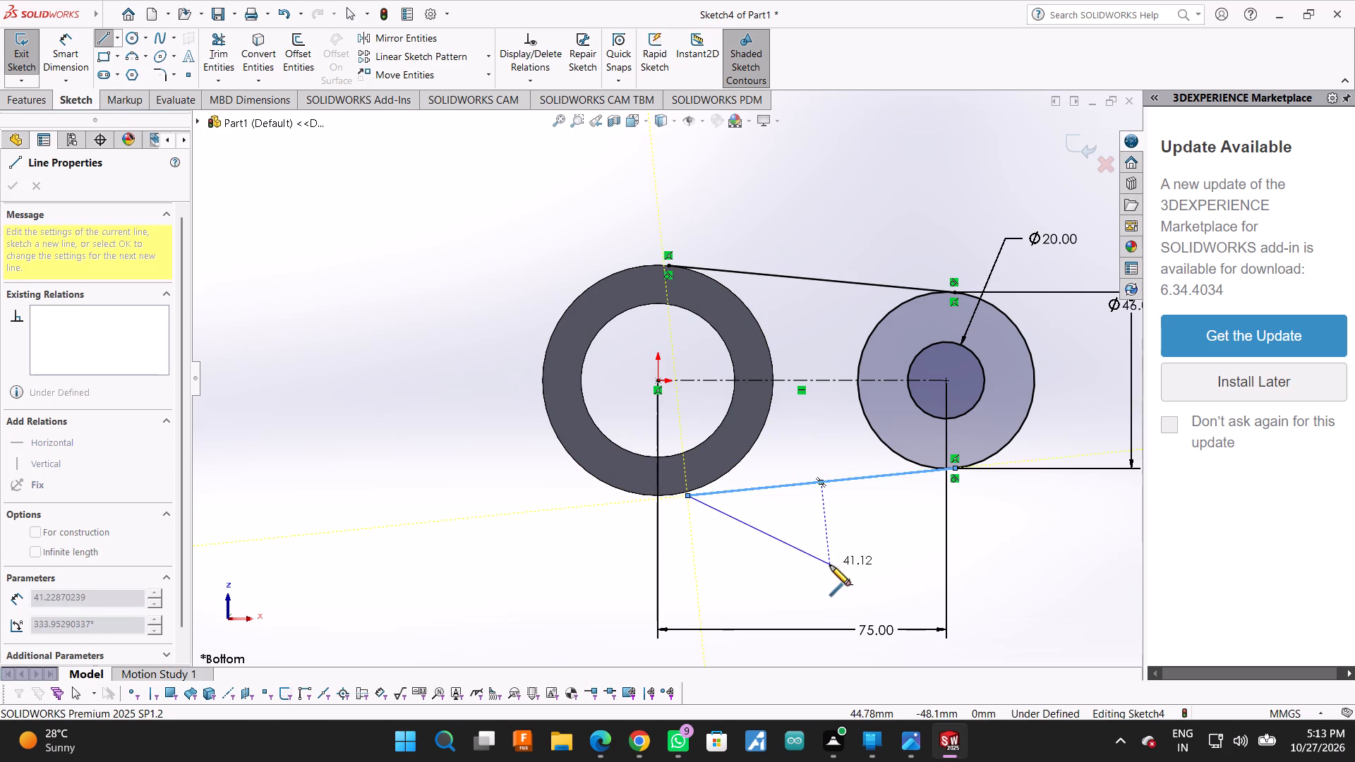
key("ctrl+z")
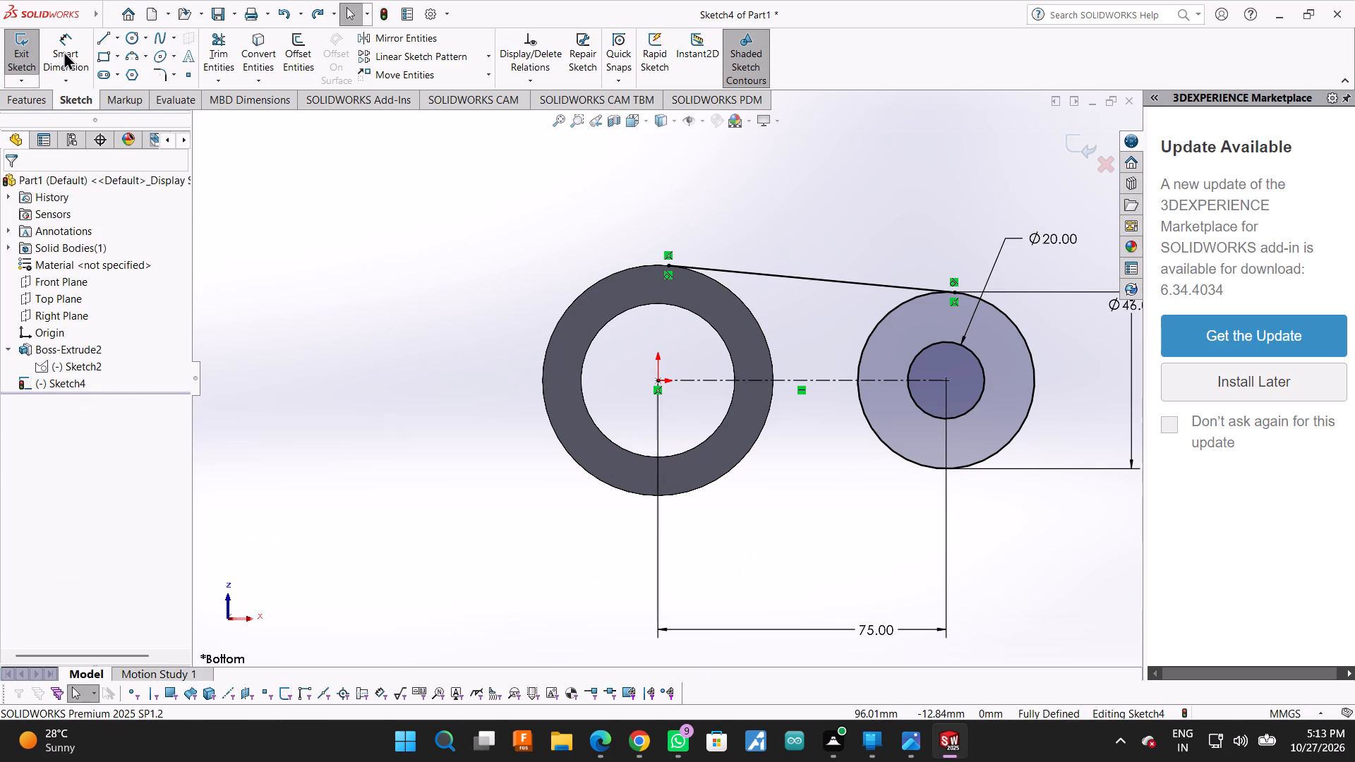
Sketch a lower connecting line about 64 mm long from the bottom of the 46 mm circle to the hollow cylinder's outer edge.
left_click(100, 39)
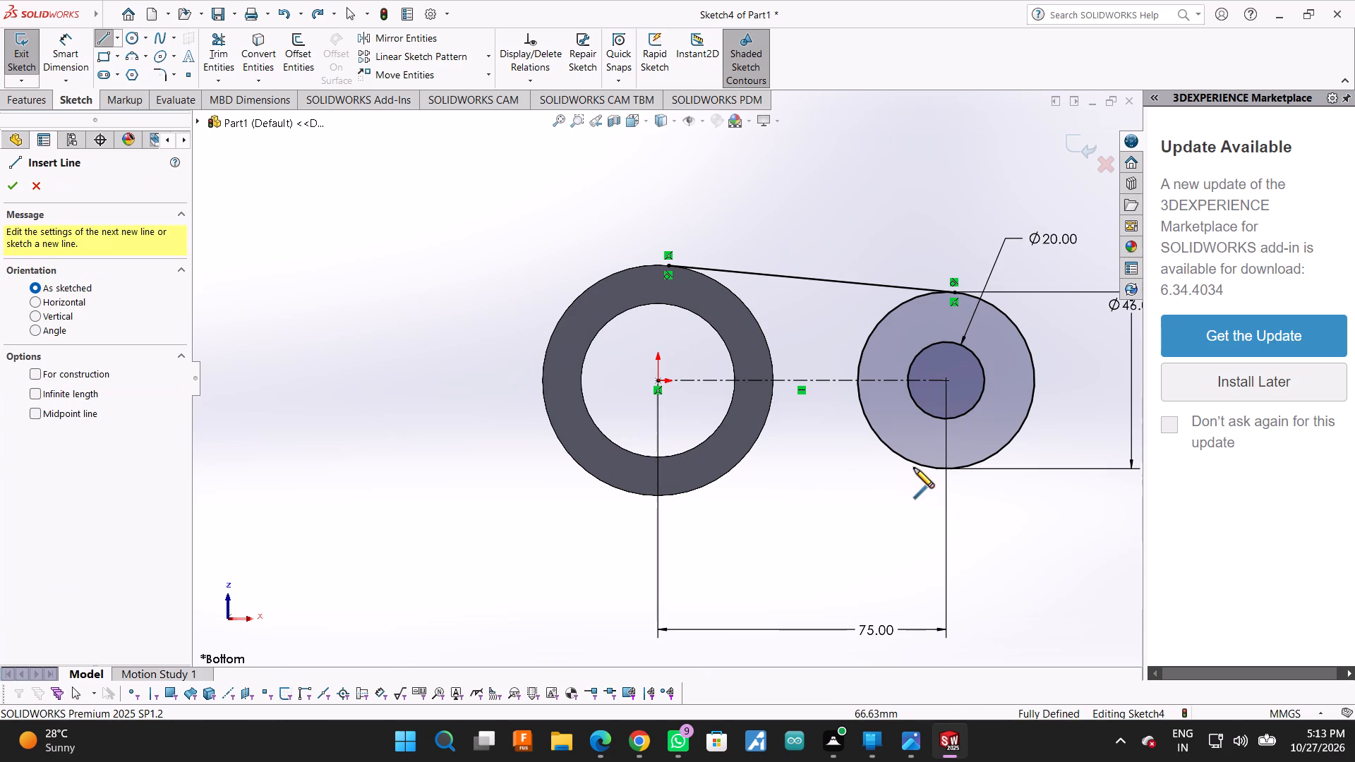
left_click(922, 463)
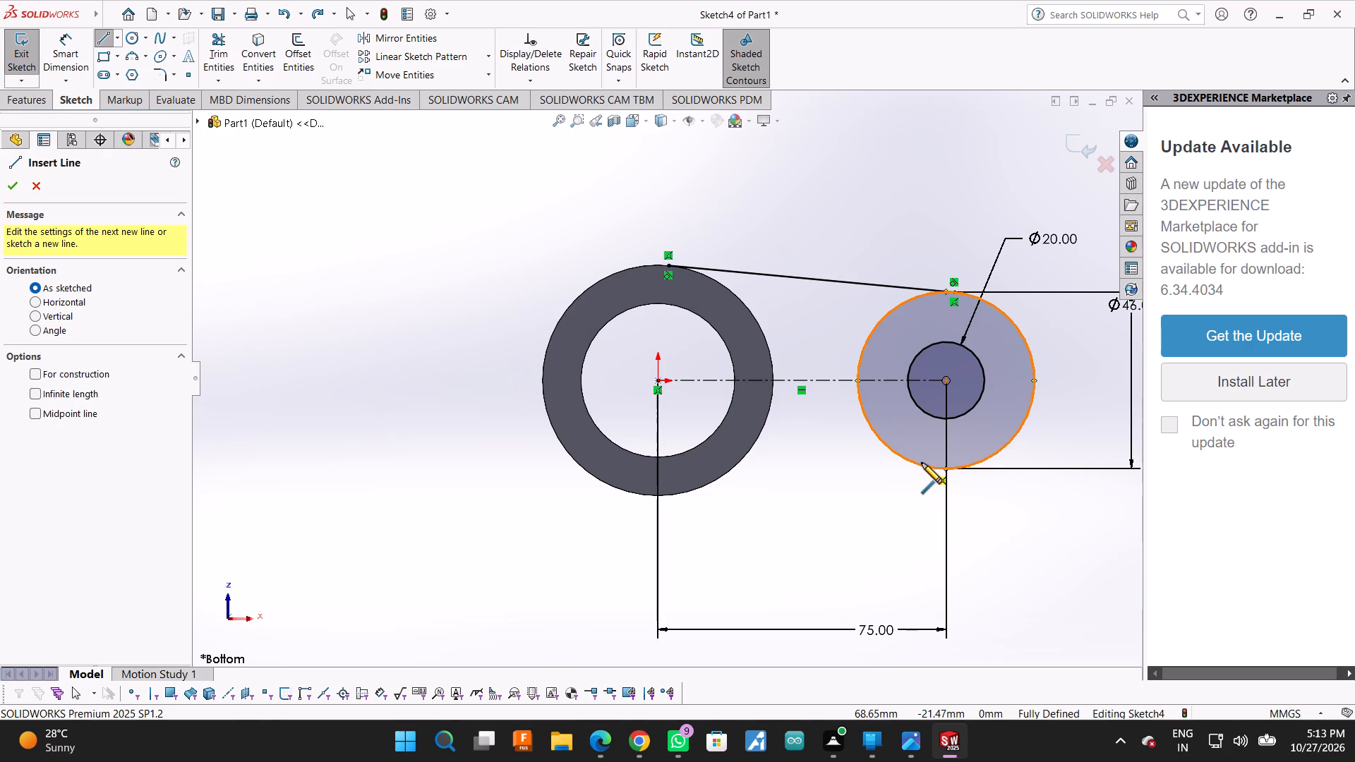
left_click(676, 495)
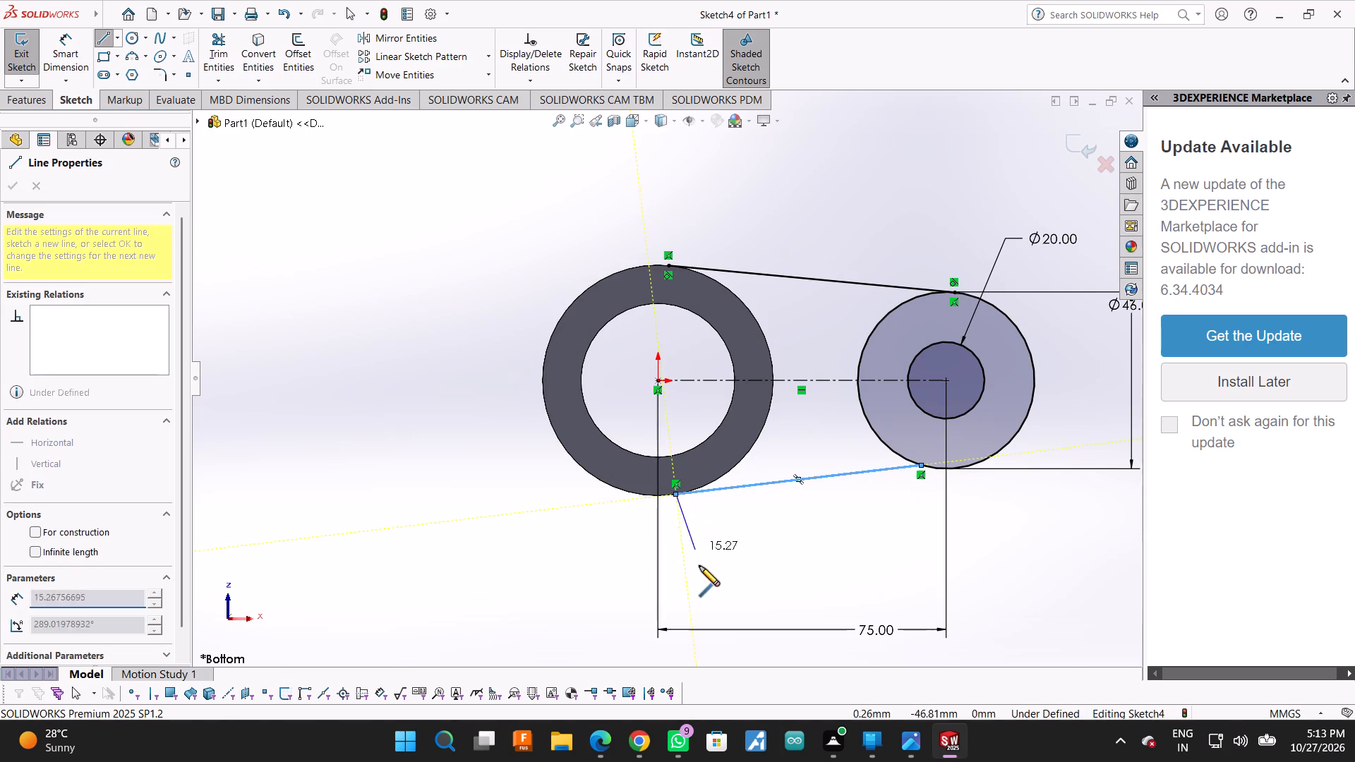
key("Escape")
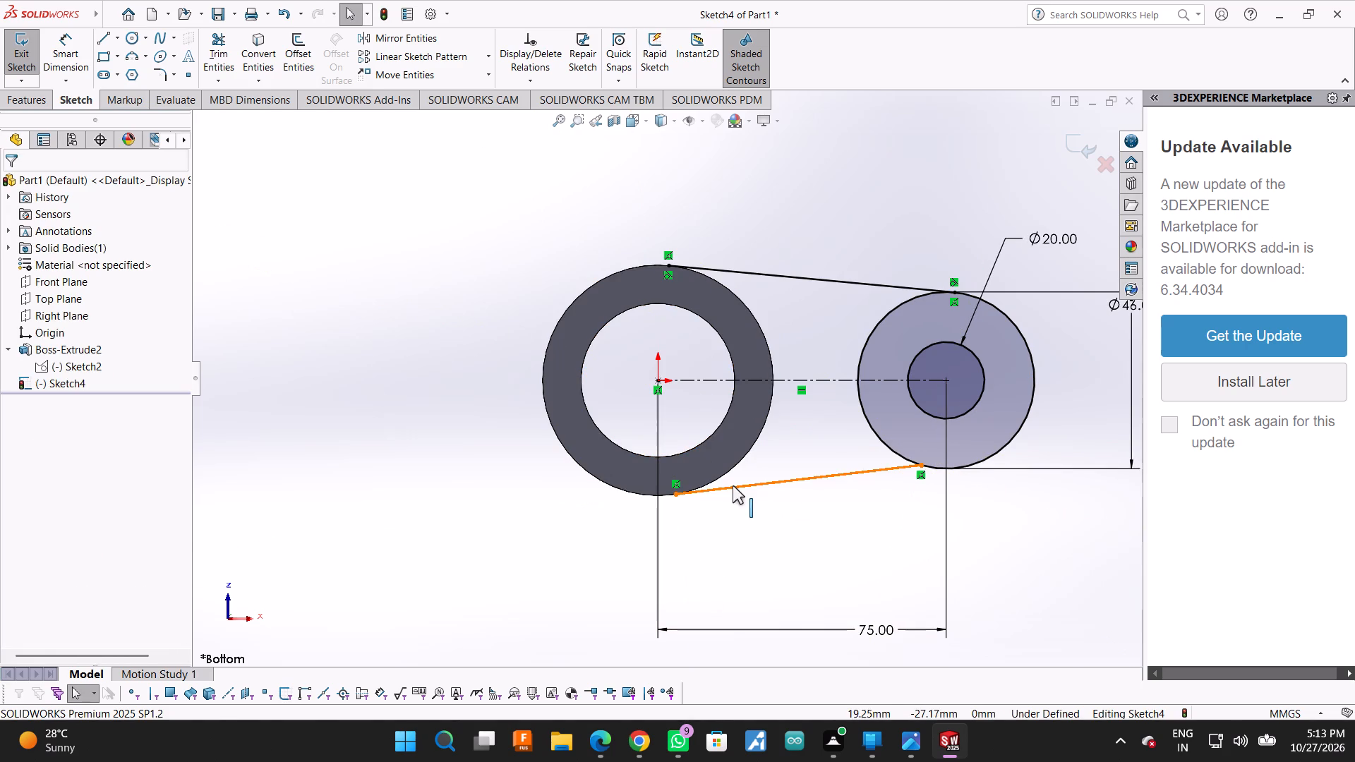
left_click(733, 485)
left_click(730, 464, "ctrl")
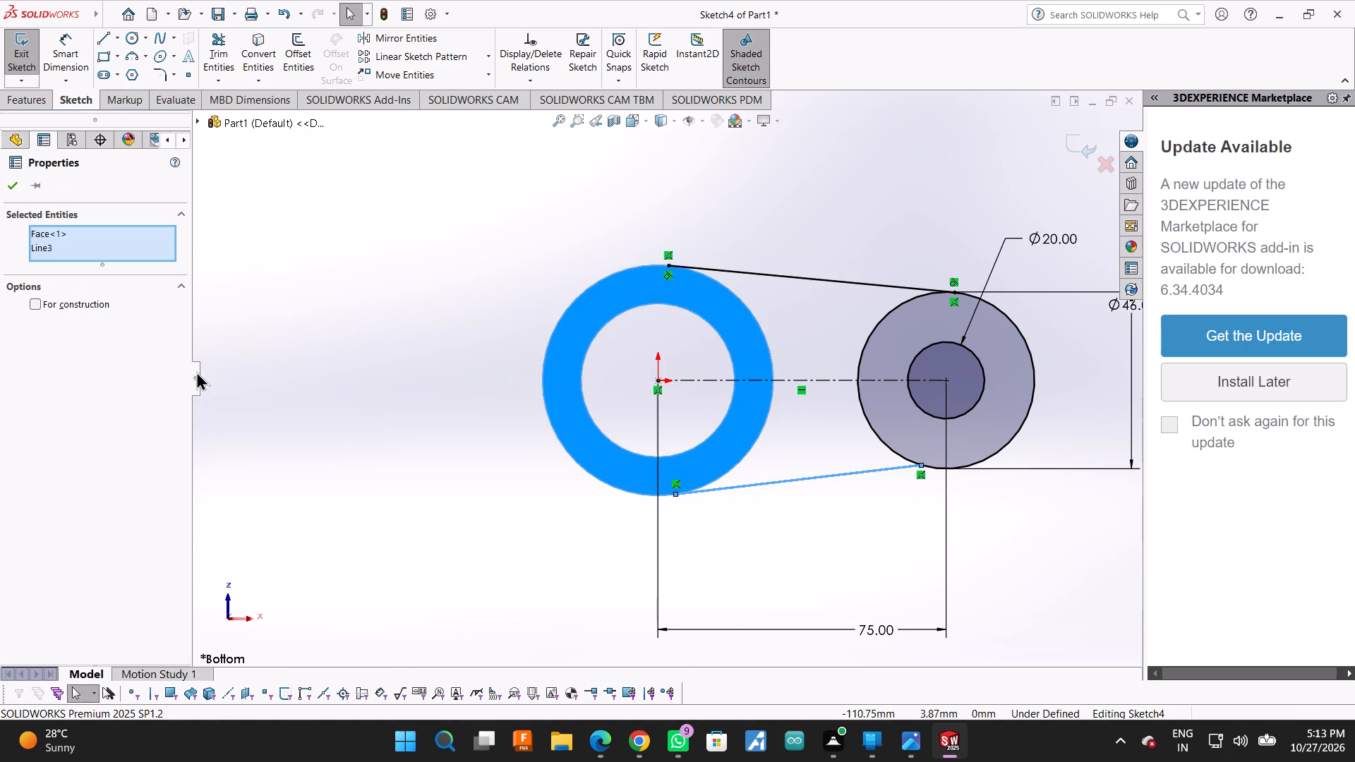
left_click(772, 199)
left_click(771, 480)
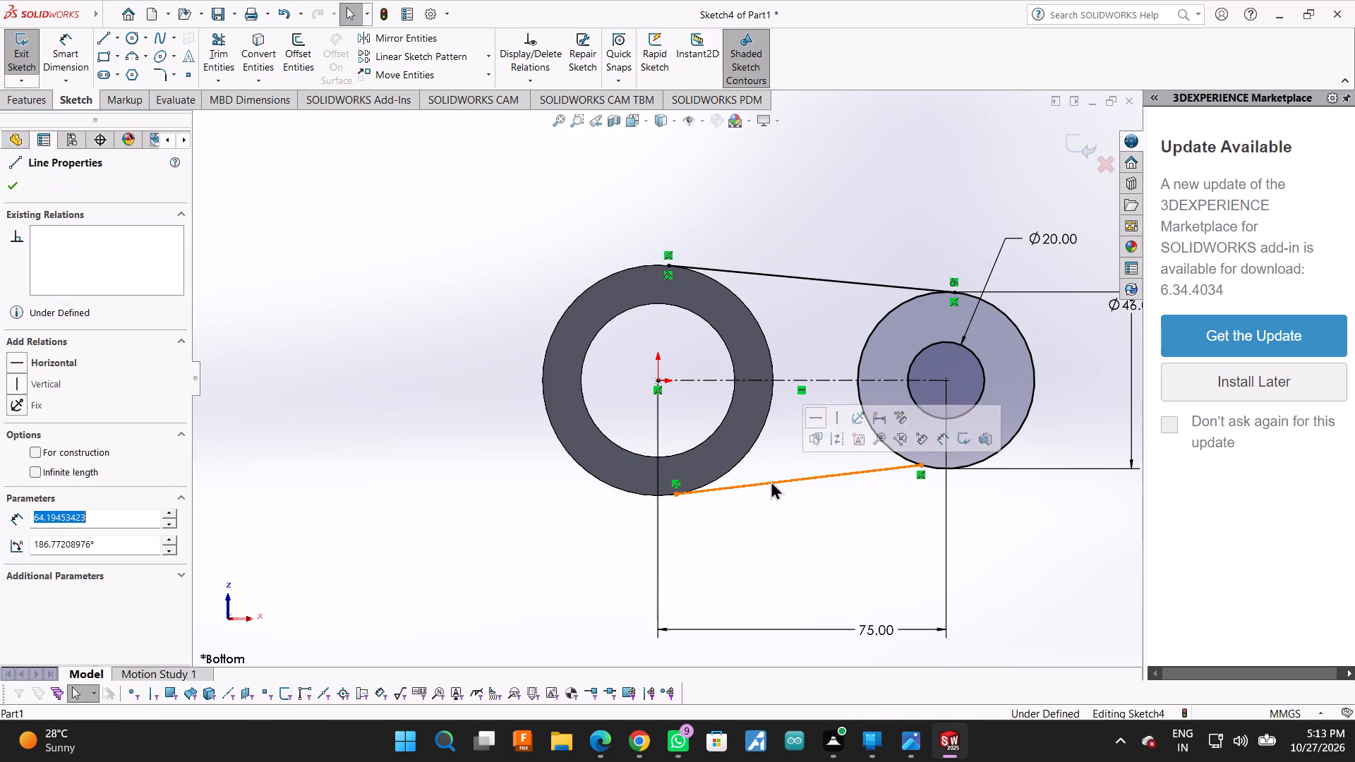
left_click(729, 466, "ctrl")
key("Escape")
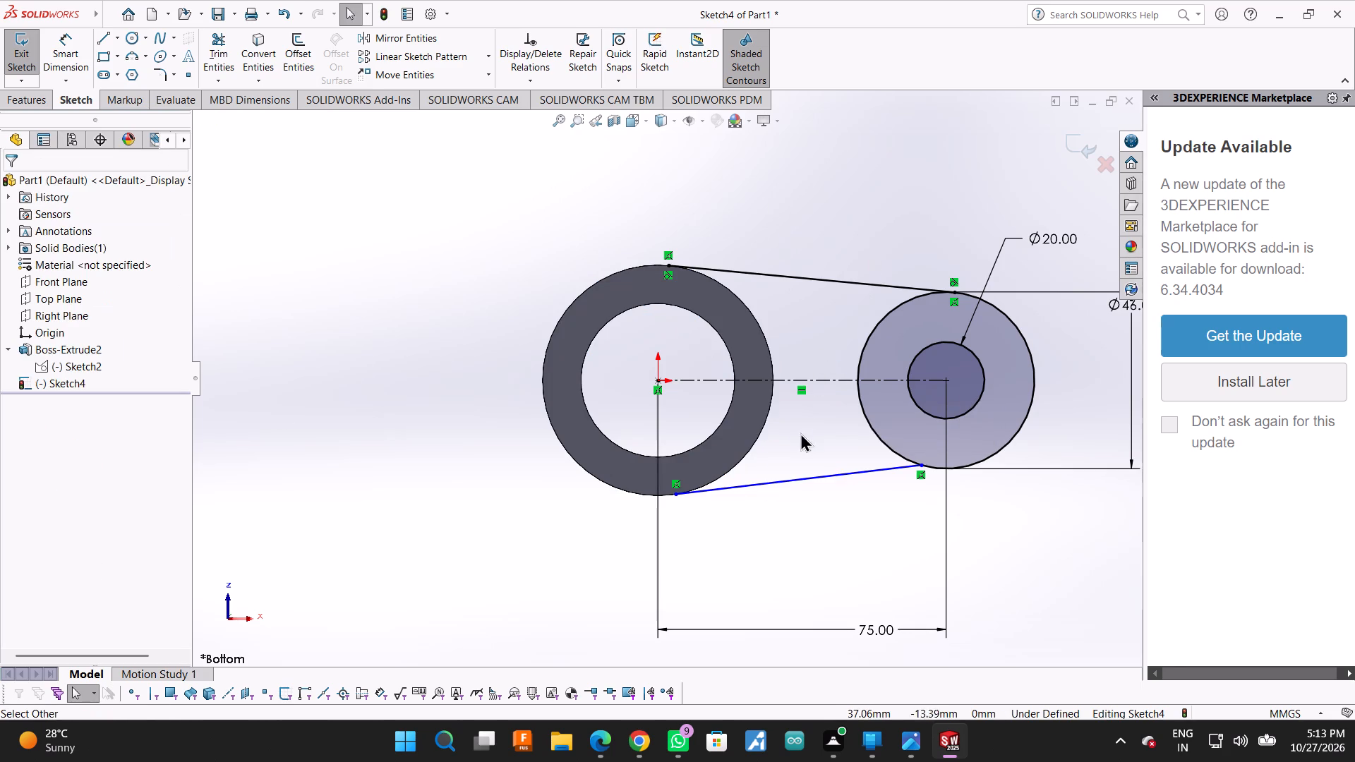
Add a tangent relation between the lower connecting line and the hollow cylinder's outer edge.
left_click(805, 478)
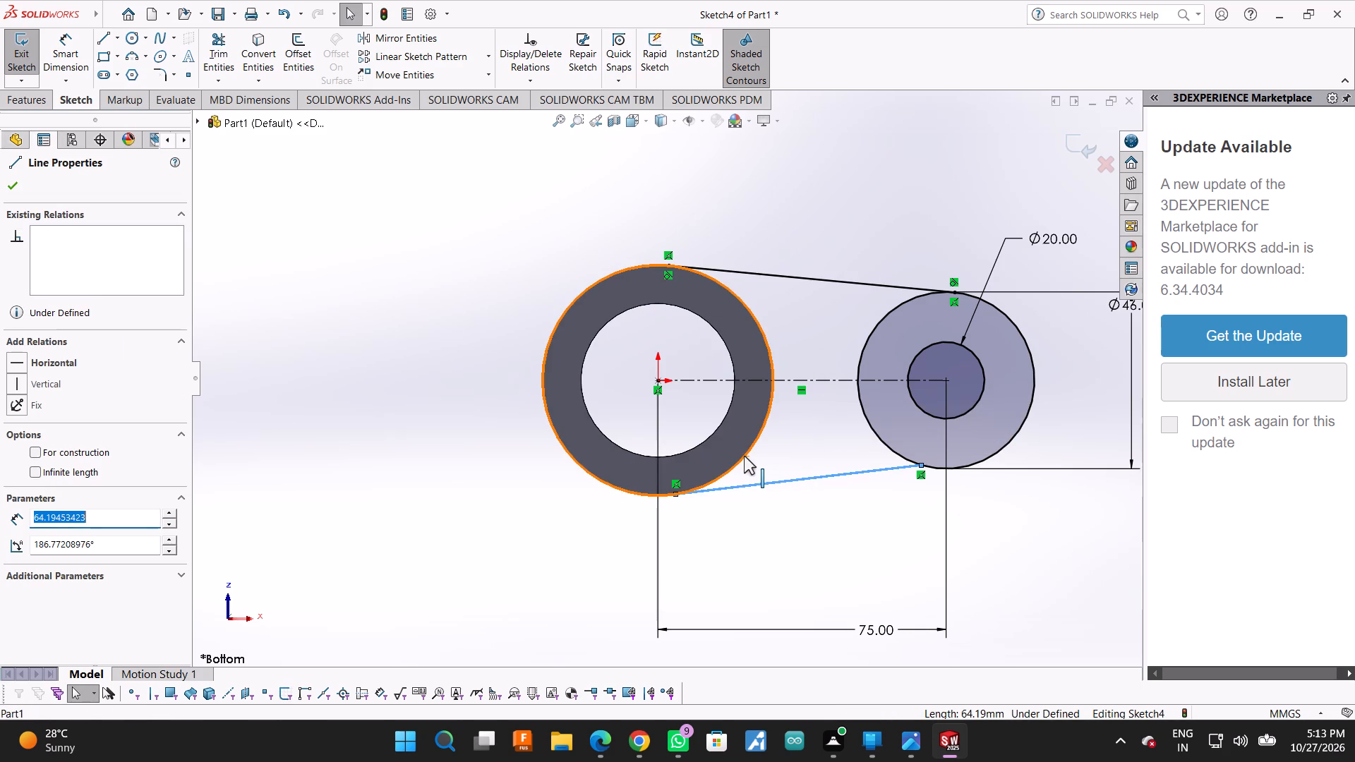
left_click(744, 456, "ctrl")
left_click(28, 429)
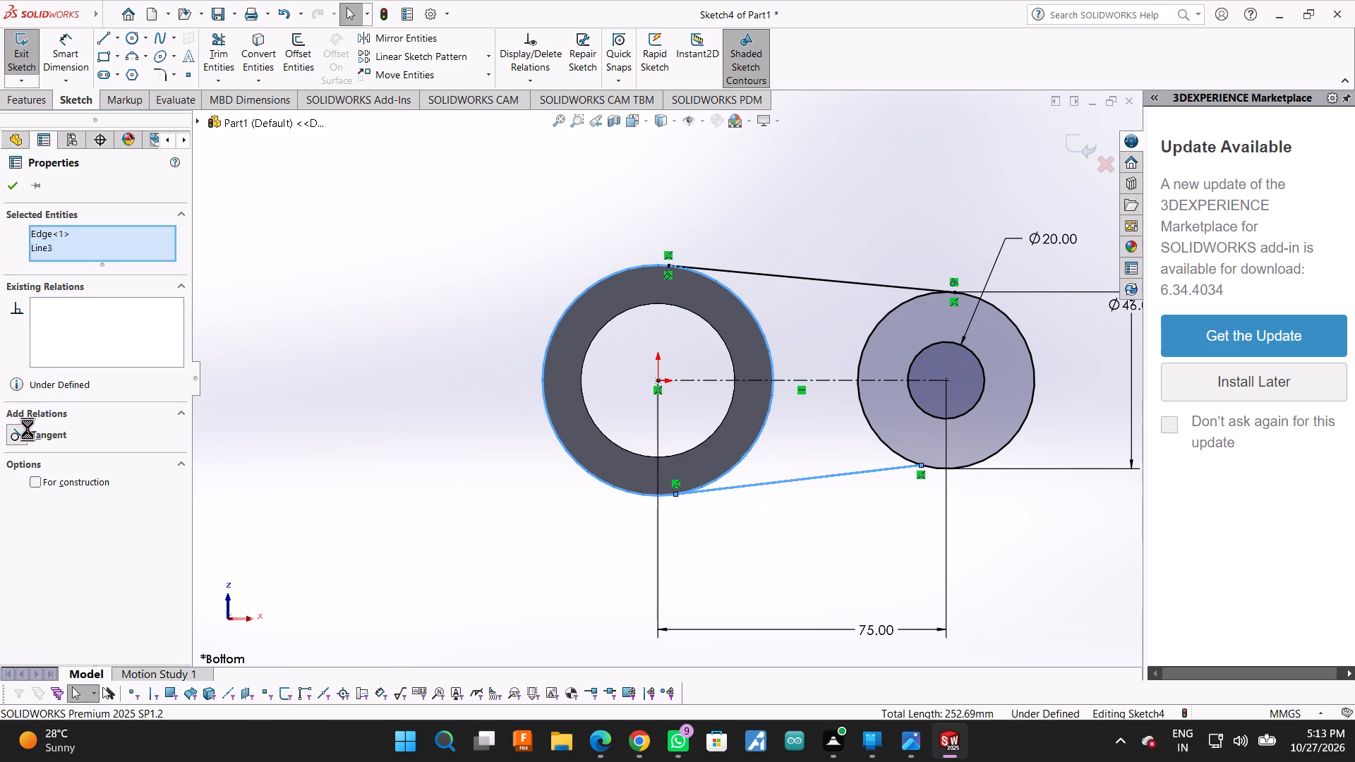
left_click(16, 185)
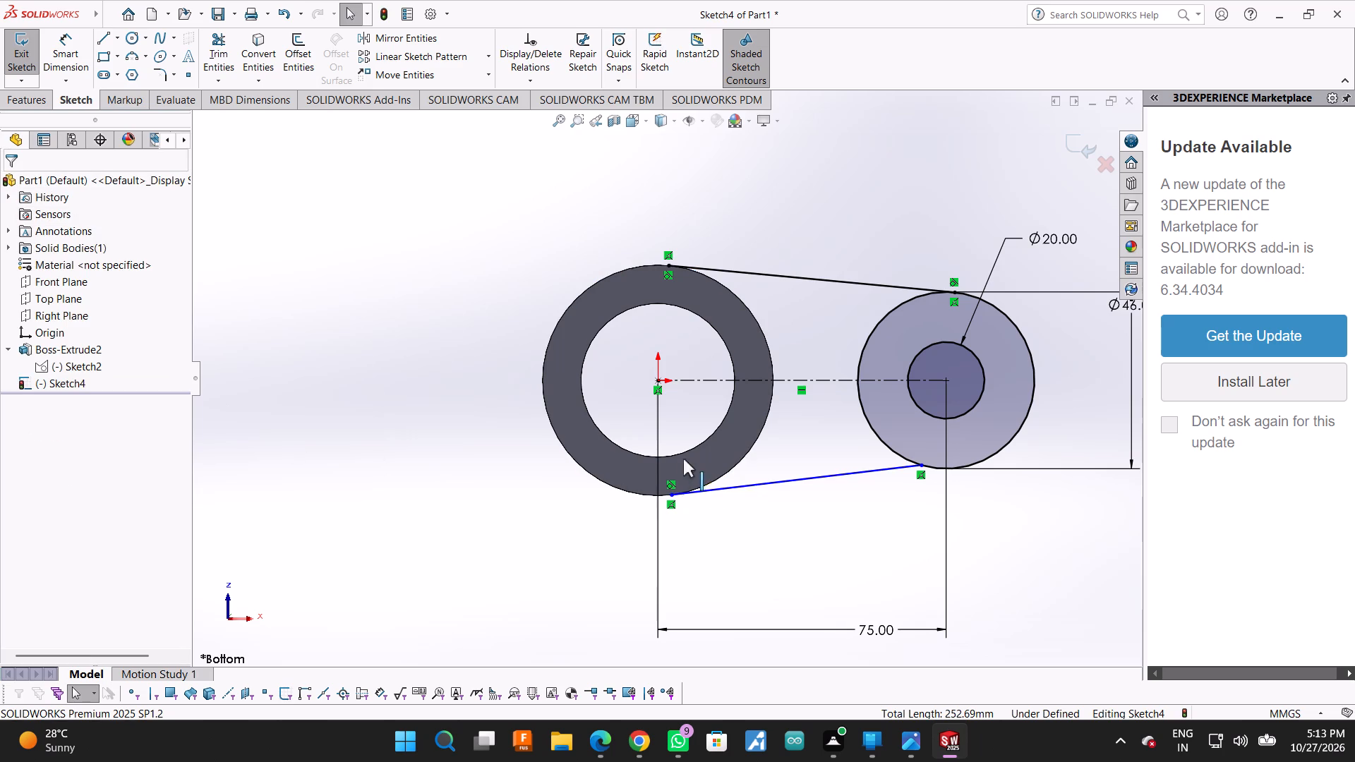
Add a tangent relation between the lower connecting line and the 46 mm circle.
left_click(786, 483, "ctrl")
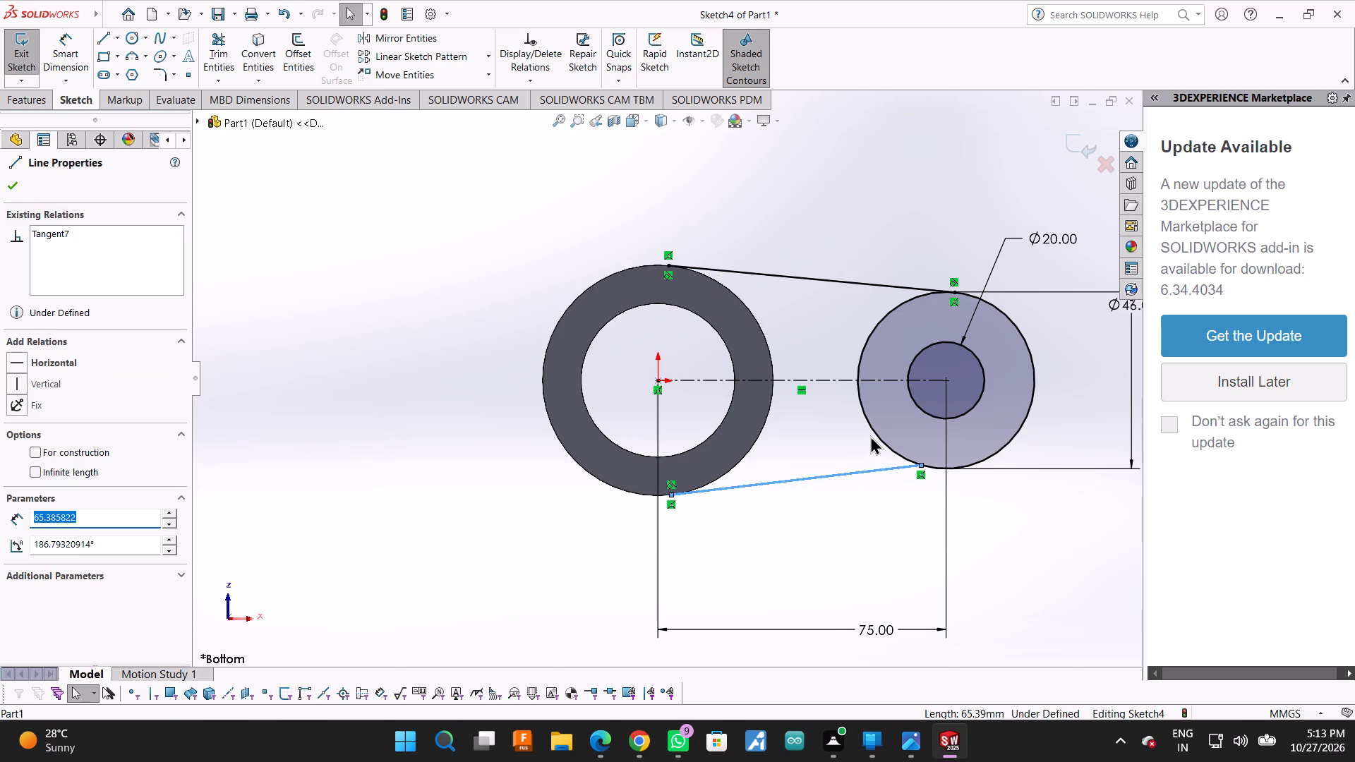
left_click(877, 433, "ctrl")
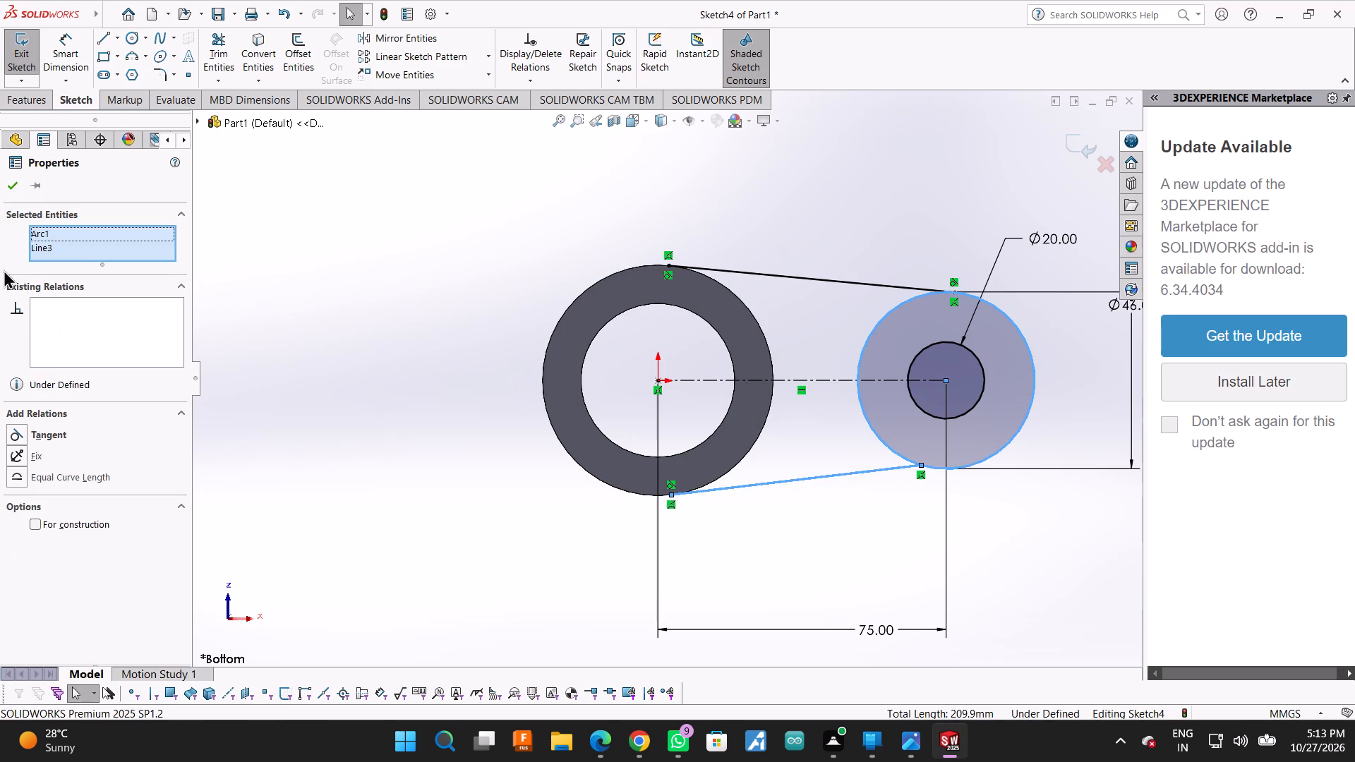
left_click(28, 431)
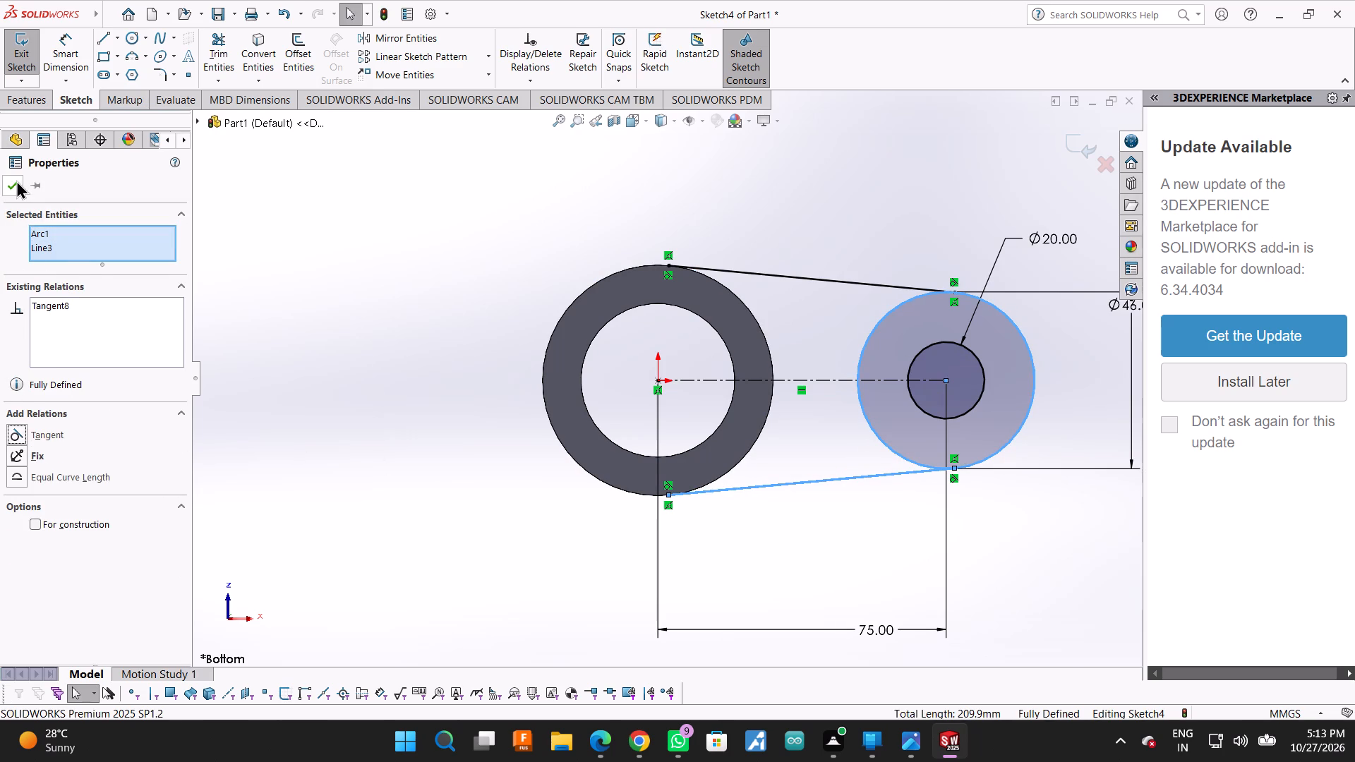
left_click(16, 180)
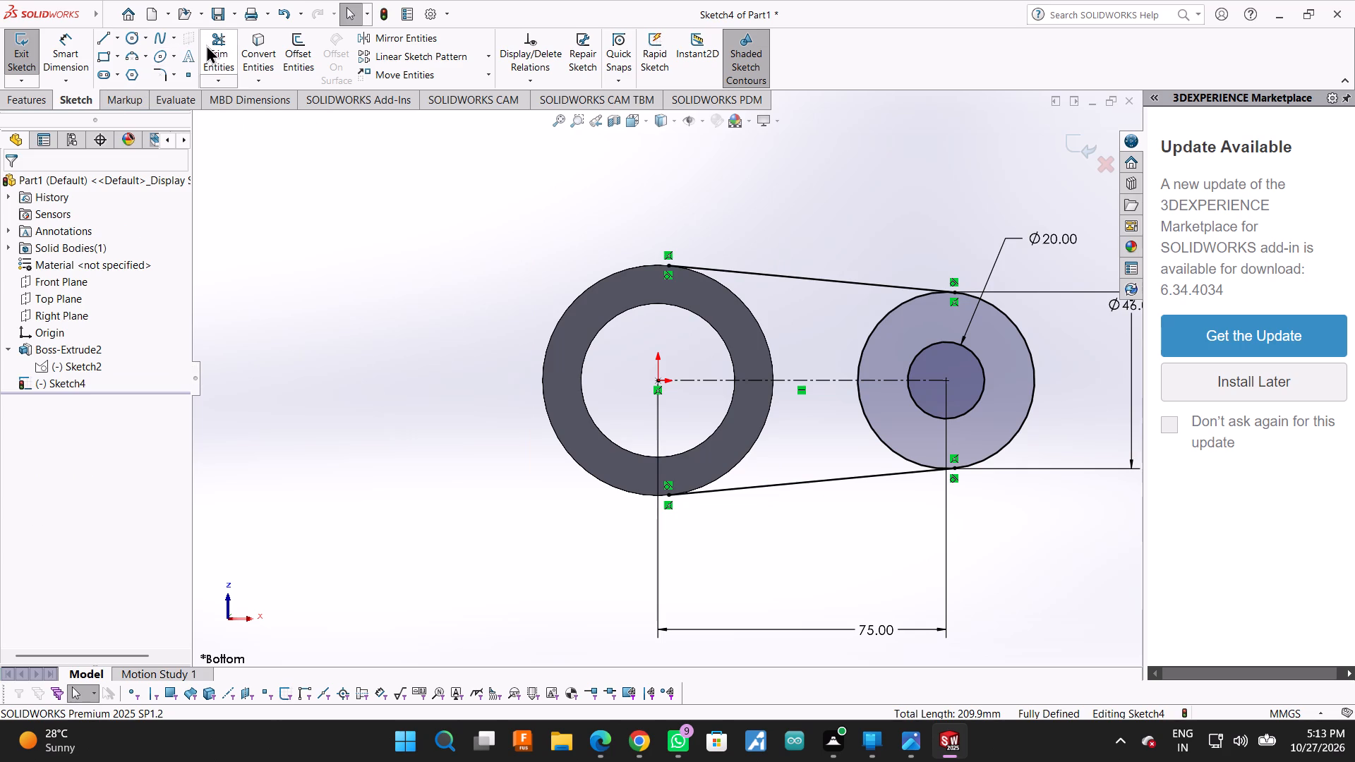
Trim away the part of the 46 mm circle that faces the hollow cylinder between the two connecting lines.
left_click(206, 44)
left_click_drag(894, 325, 857, 332)
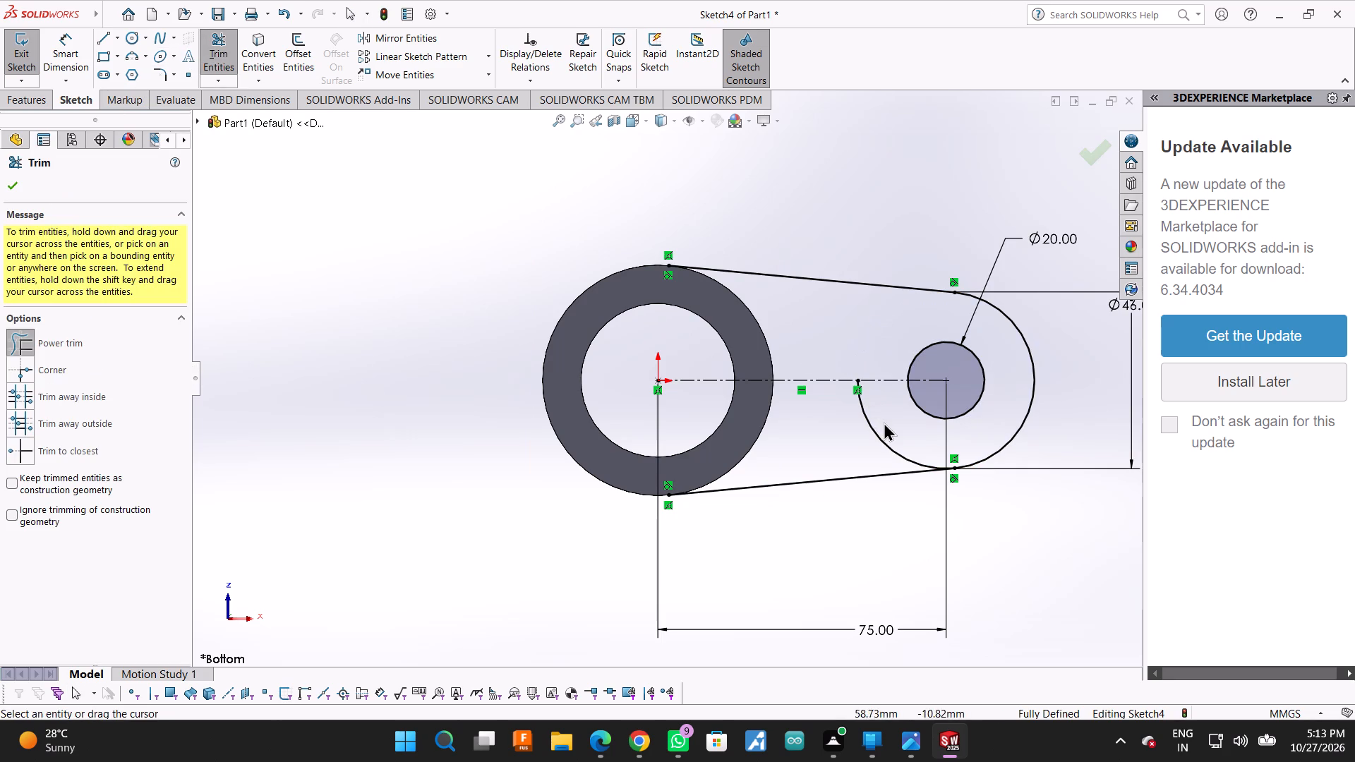
left_click_drag(884, 422, 864, 421)
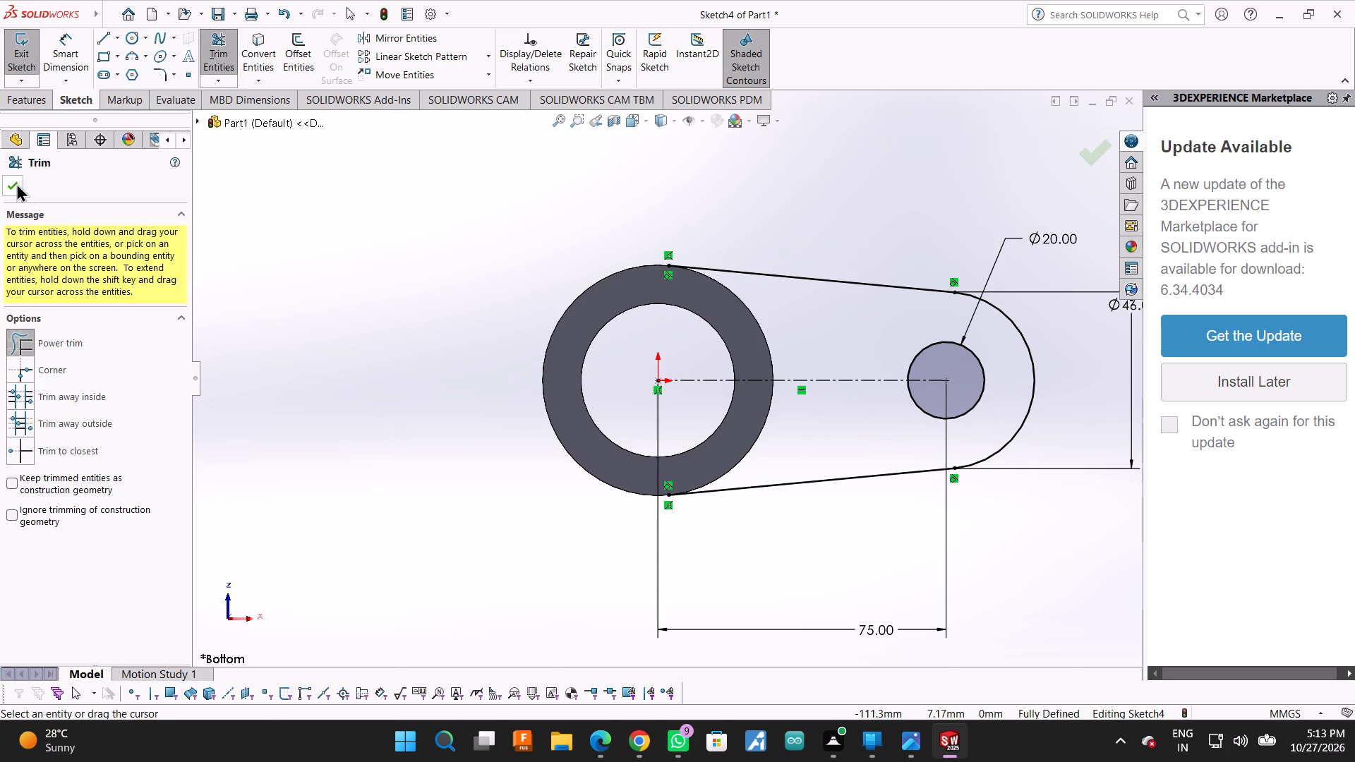
left_click(16, 183)
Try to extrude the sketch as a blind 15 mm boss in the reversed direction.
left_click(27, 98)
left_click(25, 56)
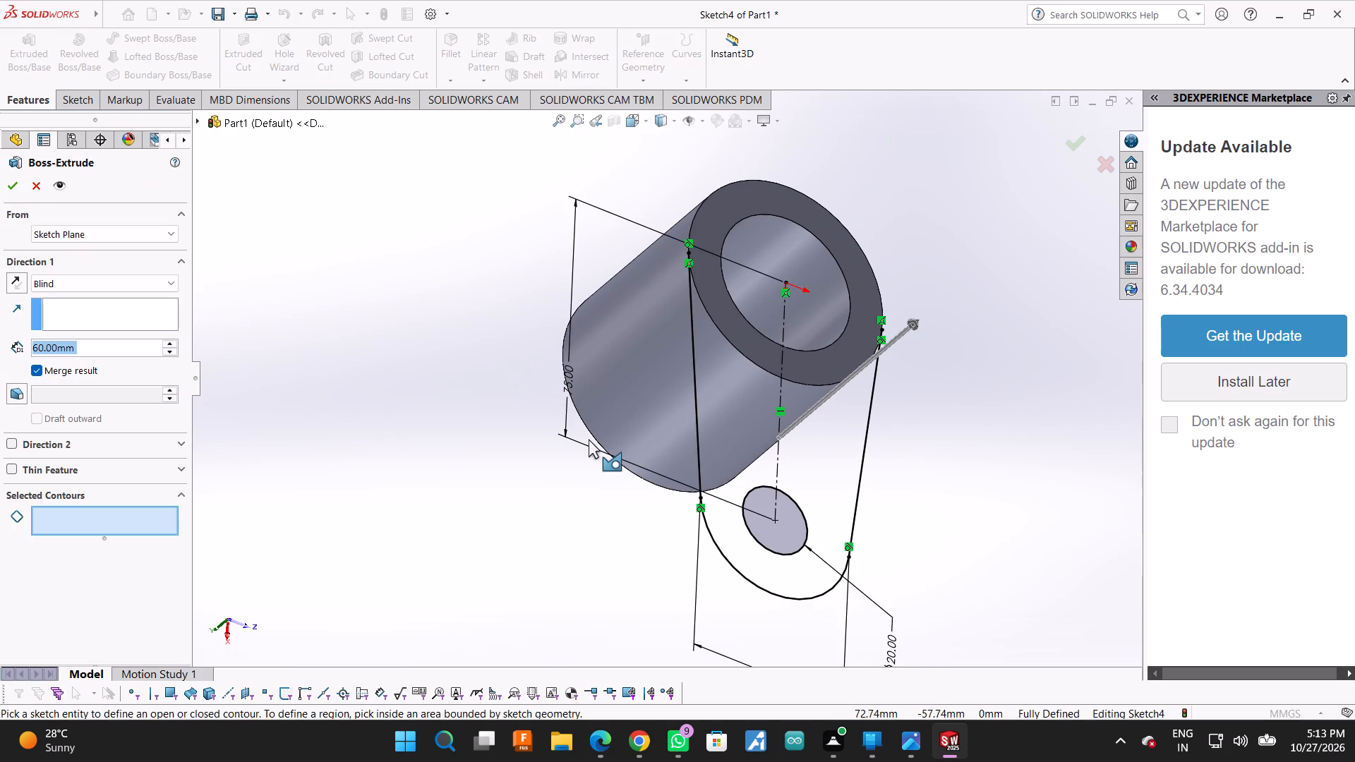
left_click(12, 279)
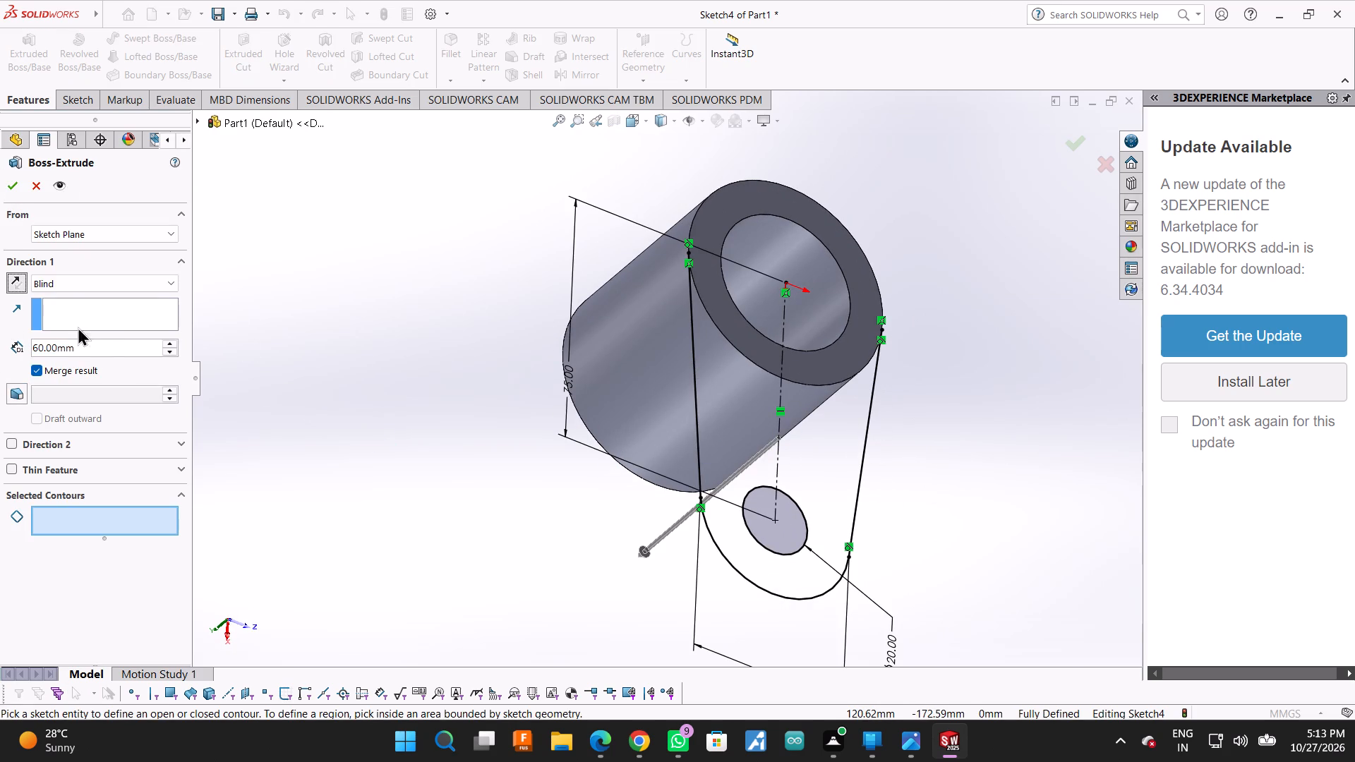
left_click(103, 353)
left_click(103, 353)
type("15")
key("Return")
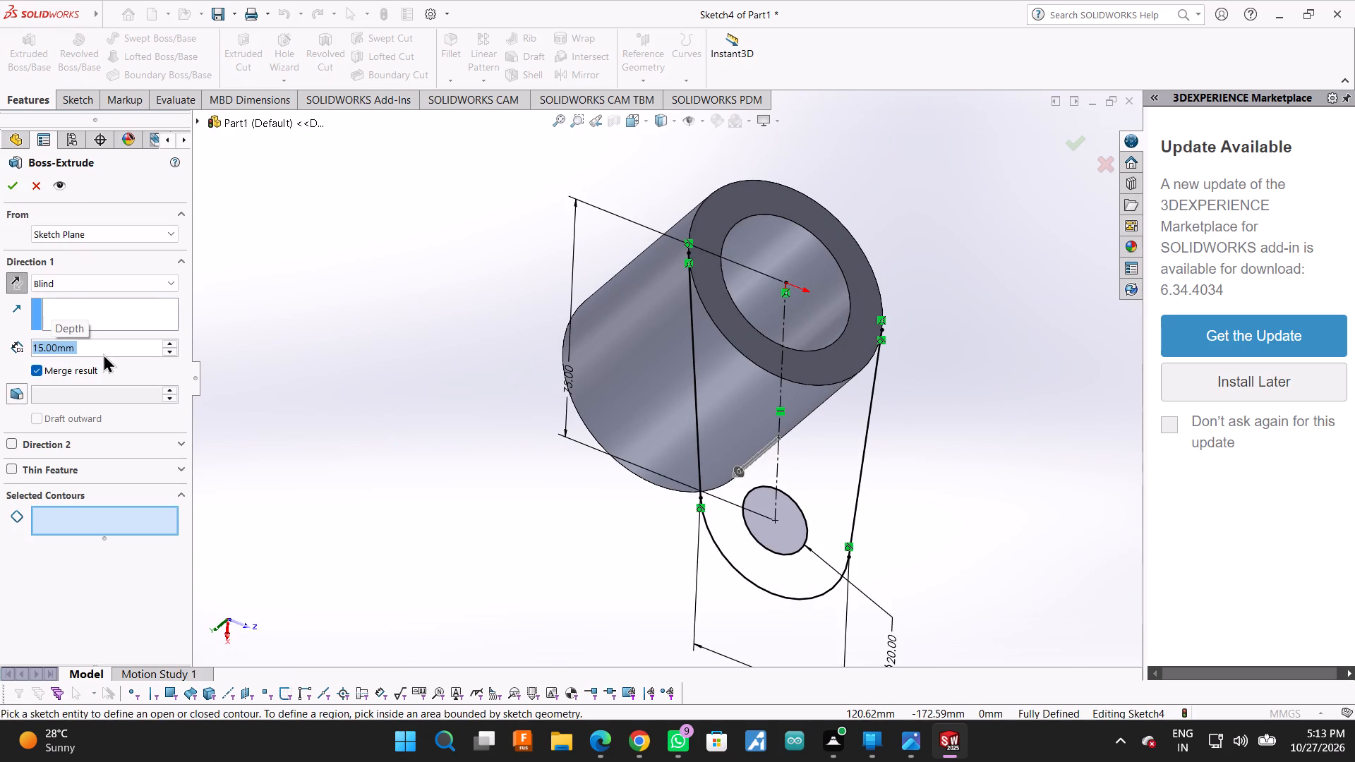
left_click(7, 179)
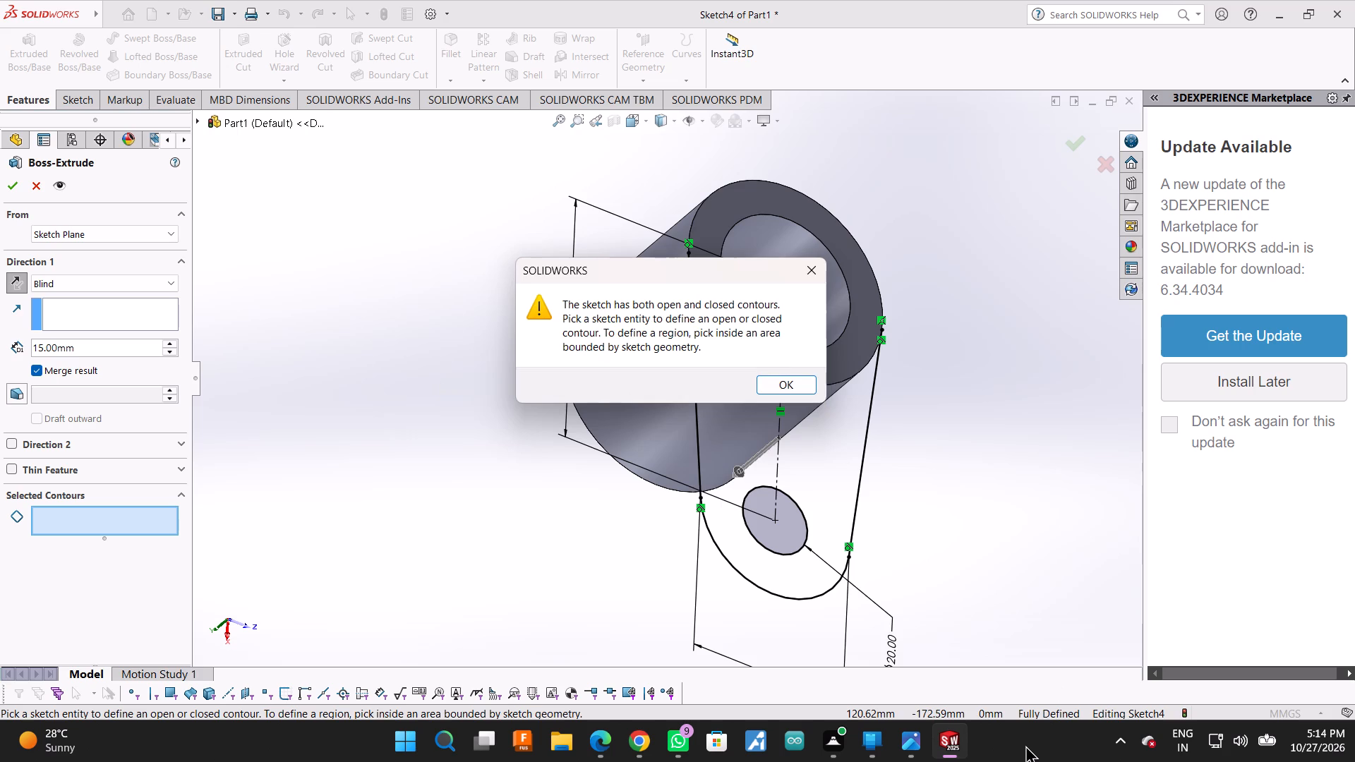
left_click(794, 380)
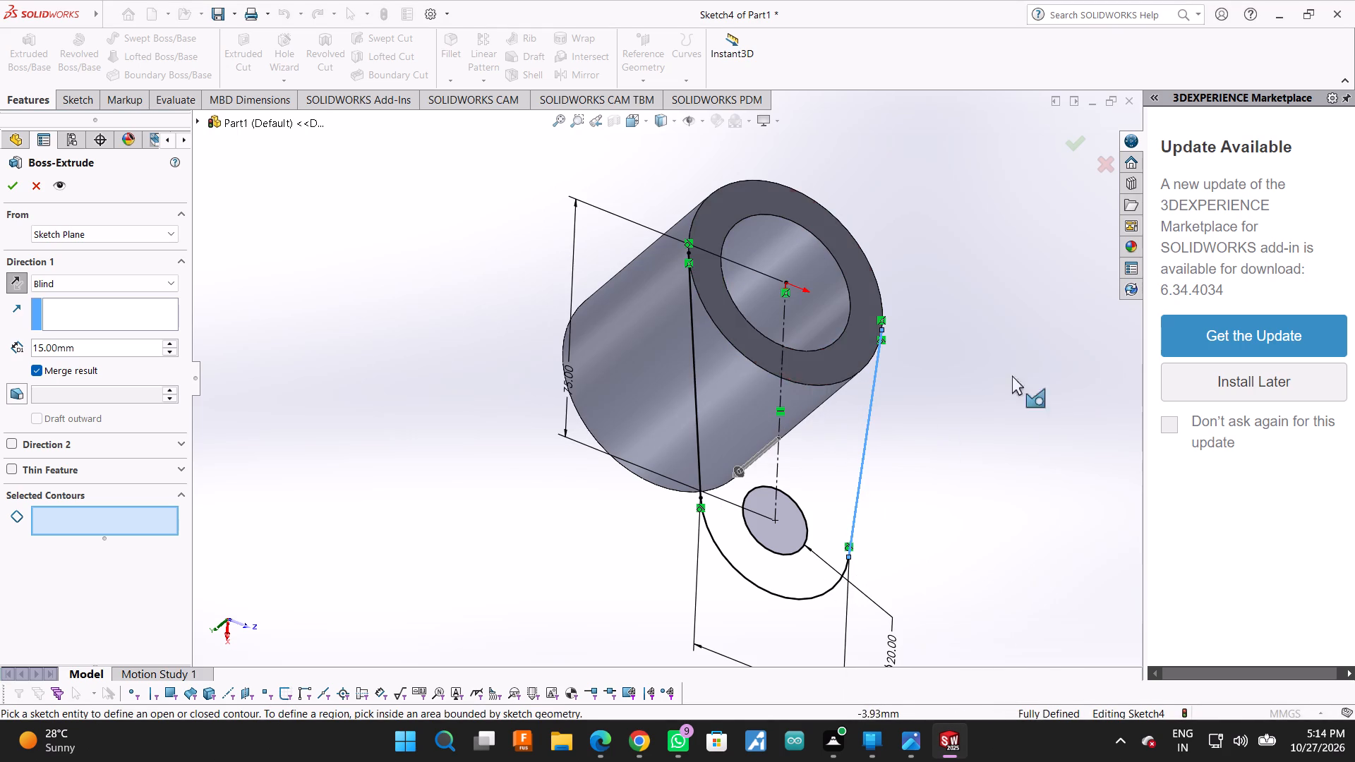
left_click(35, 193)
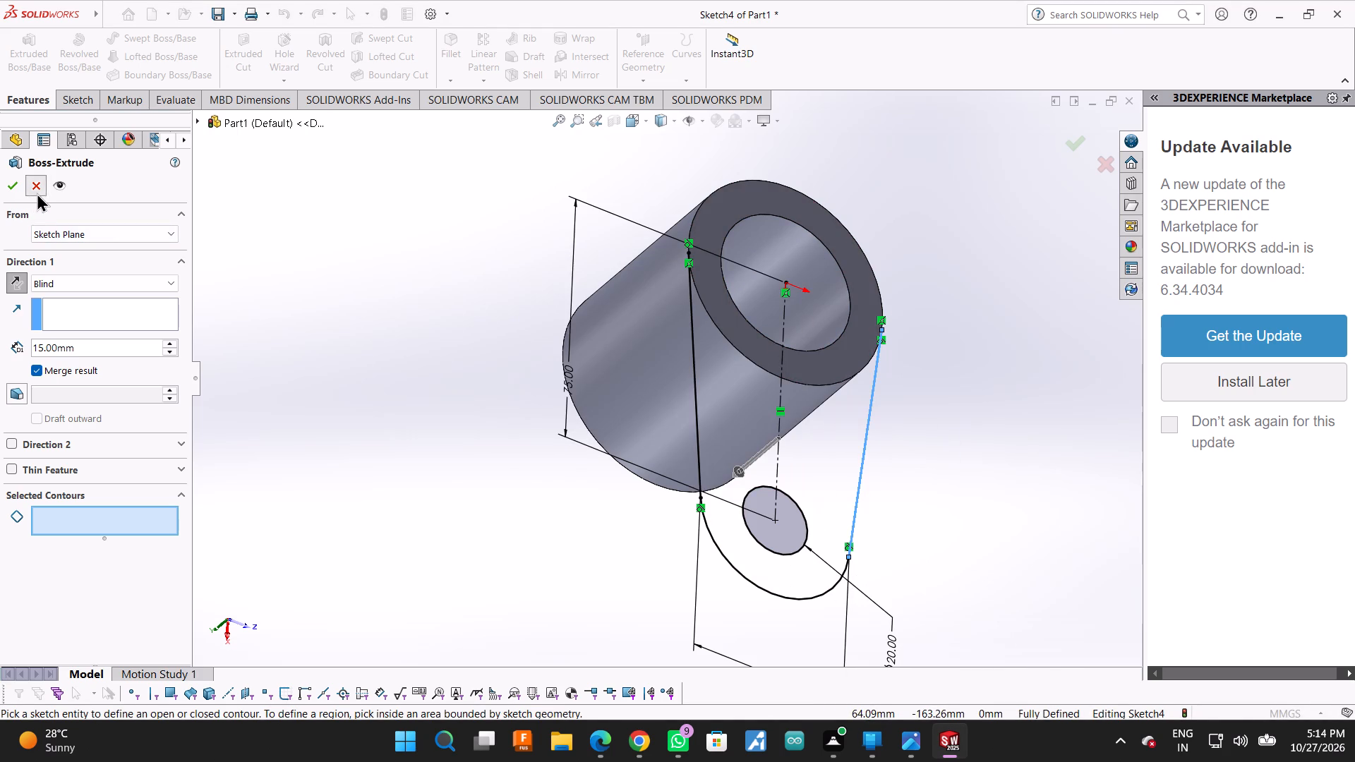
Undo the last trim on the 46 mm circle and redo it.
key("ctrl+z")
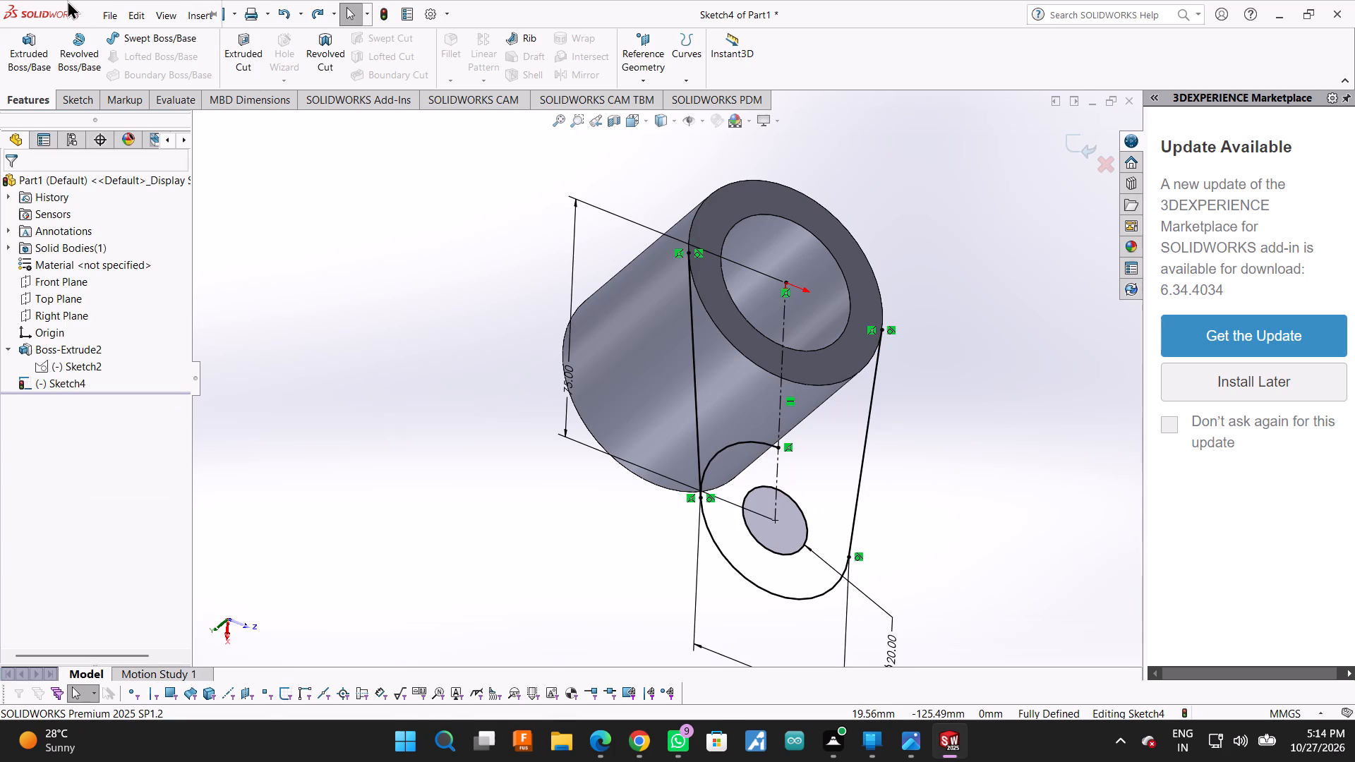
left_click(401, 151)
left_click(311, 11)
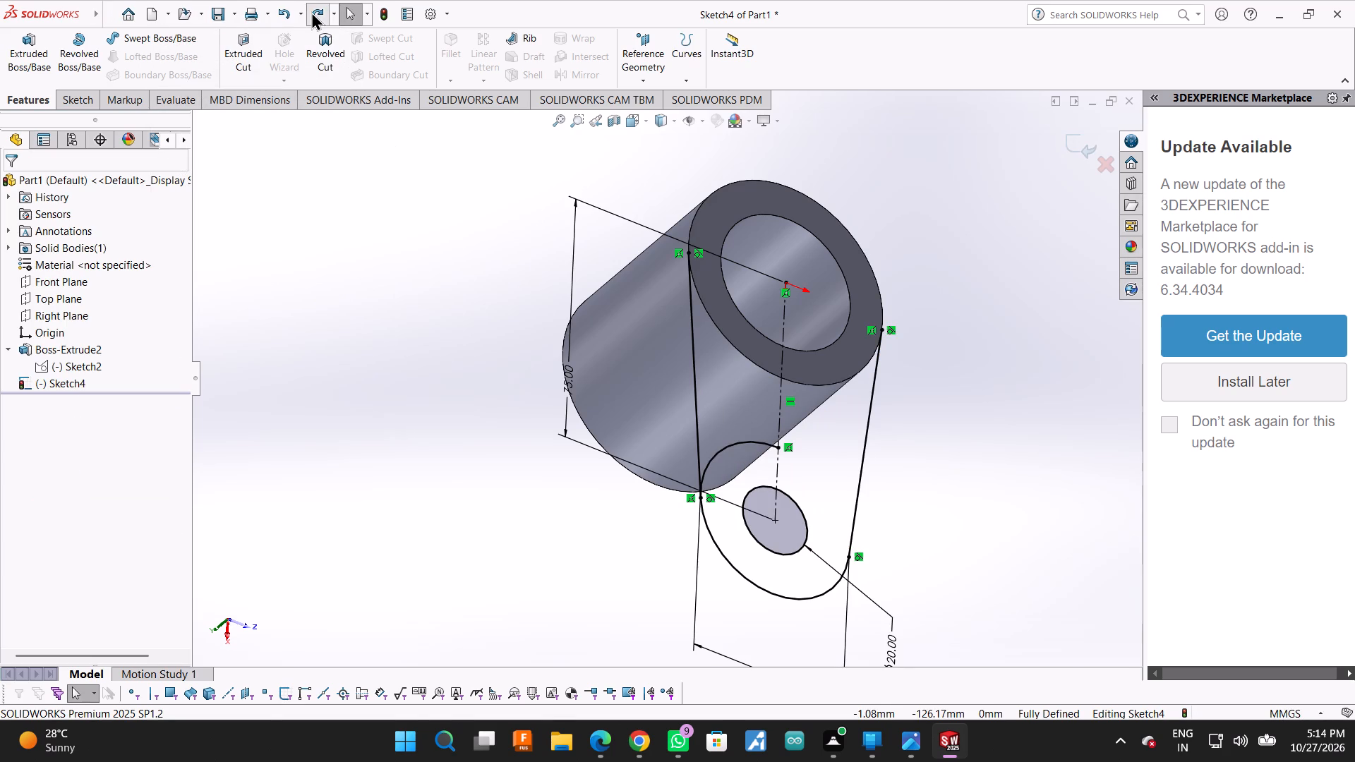
Examine where the sketched connecting lines meet the hollow cylinder's end face.
middle_click_drag(904, 385, 853, 388)
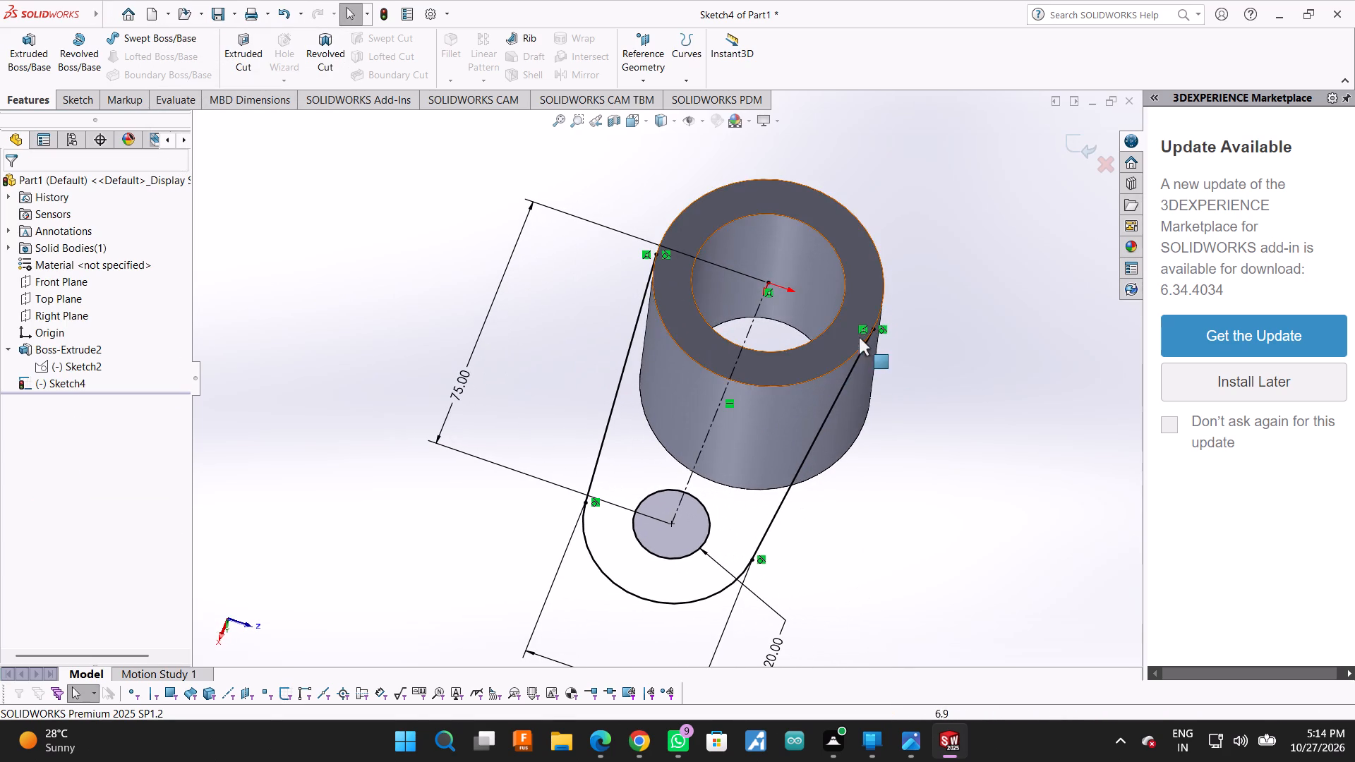
left_click(860, 327)
left_click(867, 290)
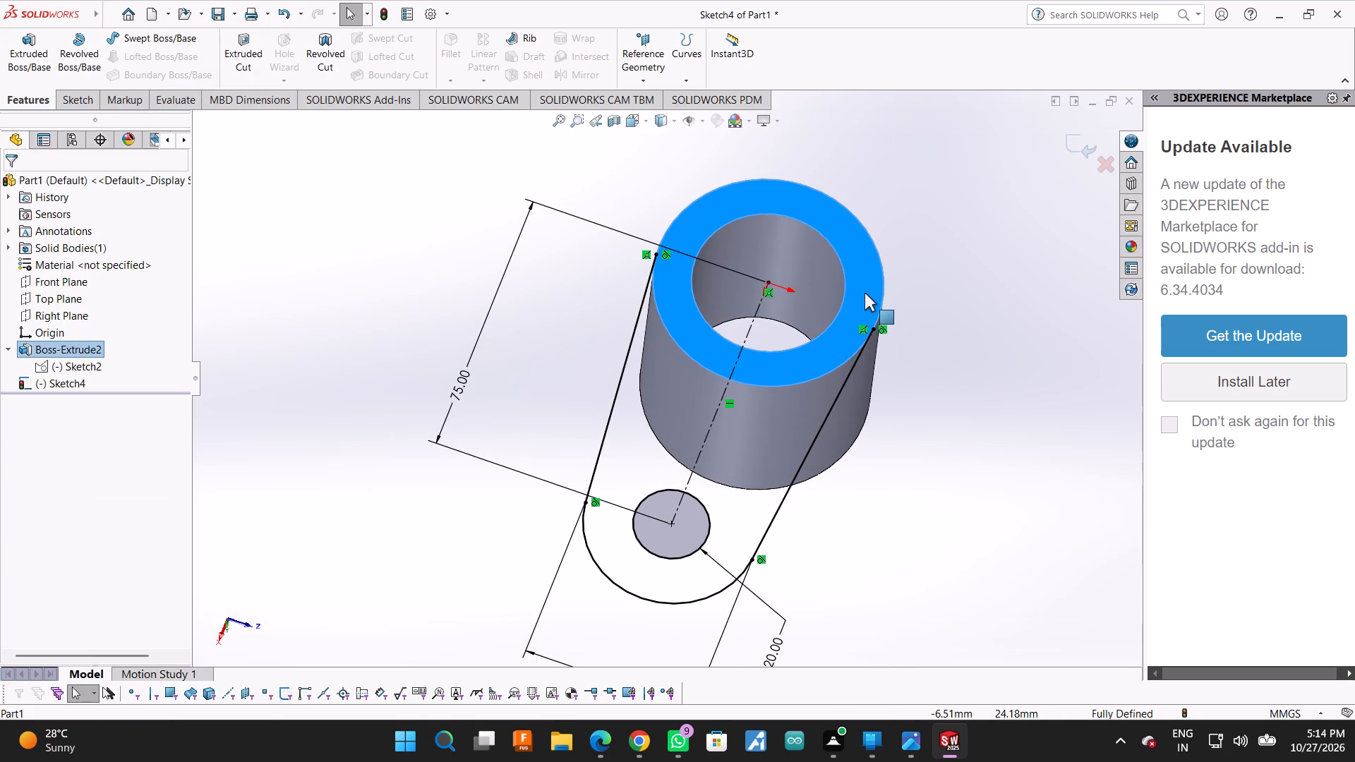
right_click(865, 293)
left_click(965, 178)
scroll(929, 288, "down", 1)
middle_click_drag(929, 288, 974, 435)
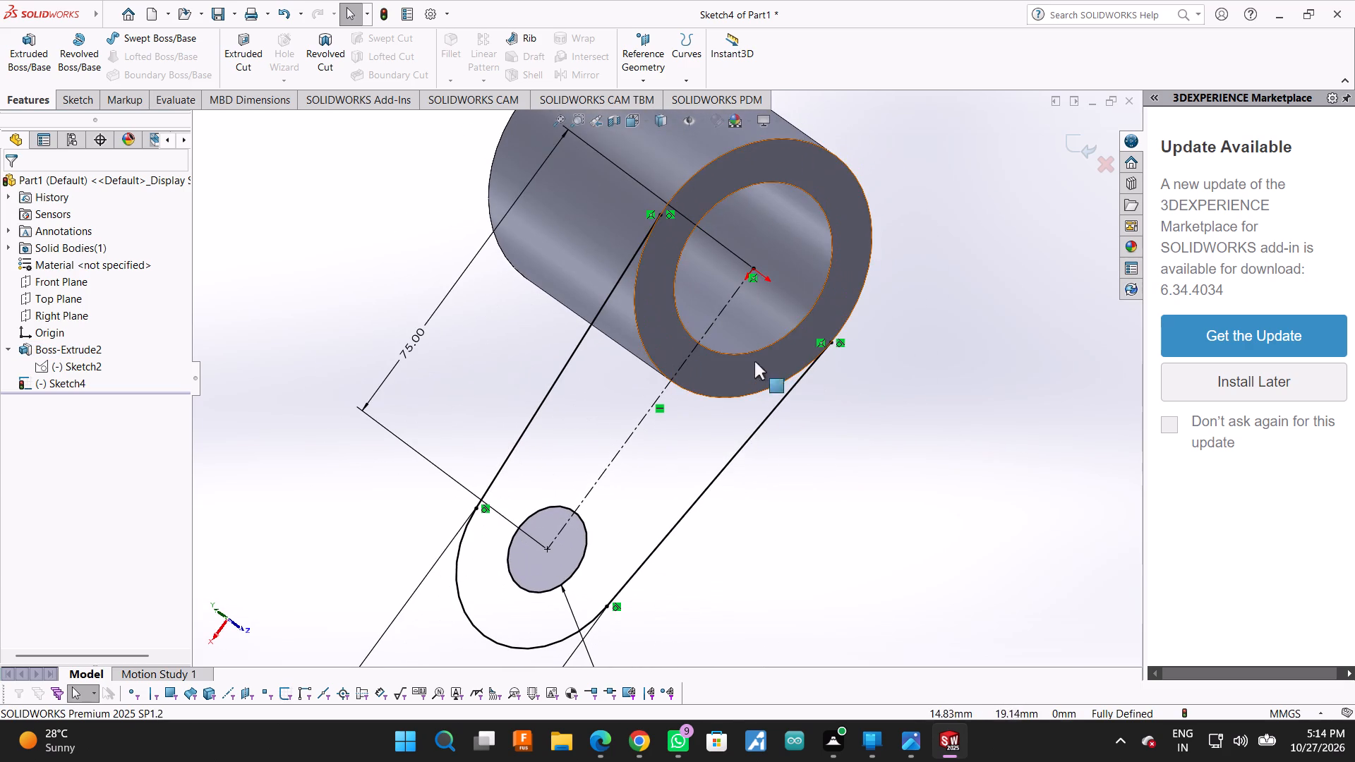
middle_click_drag(982, 292, 968, 284)
middle_click_drag(898, 253, 793, 220)
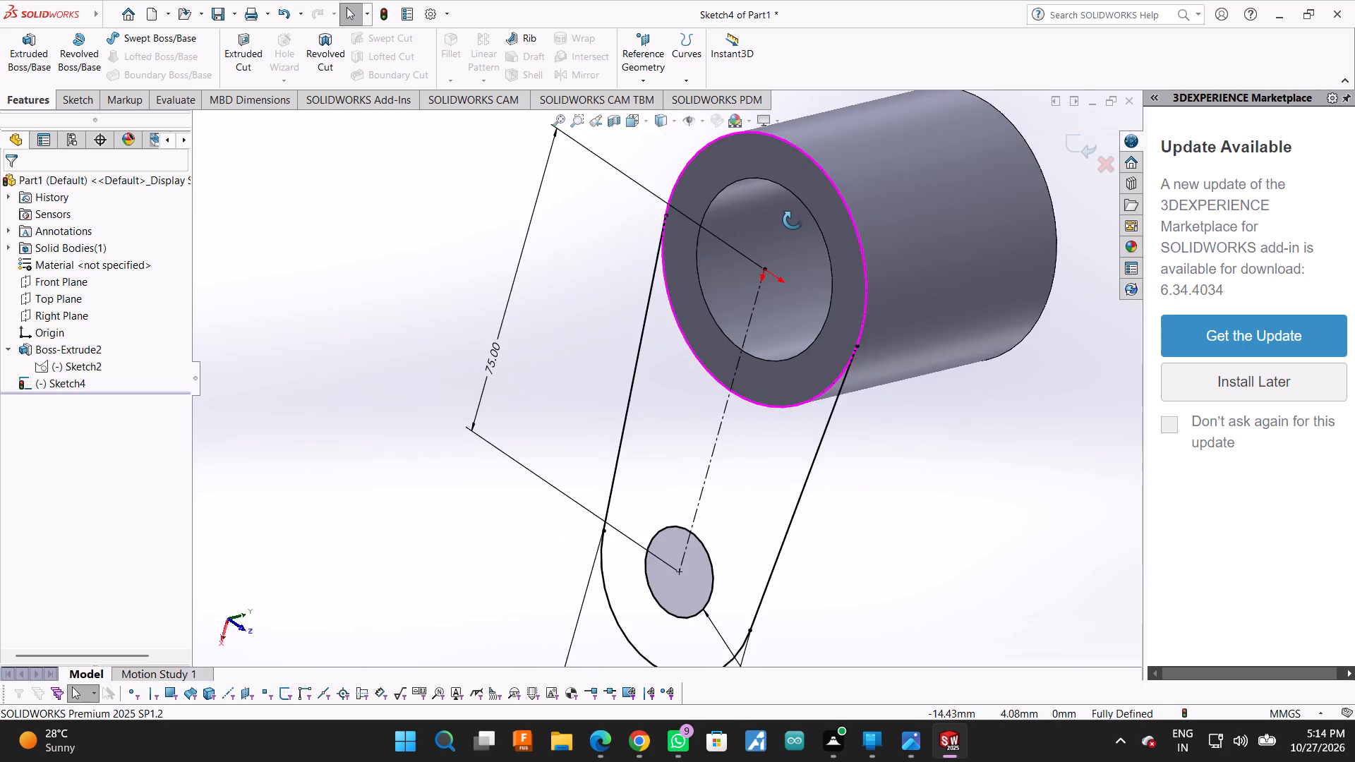
middle_click_drag(793, 220, 849, 208)
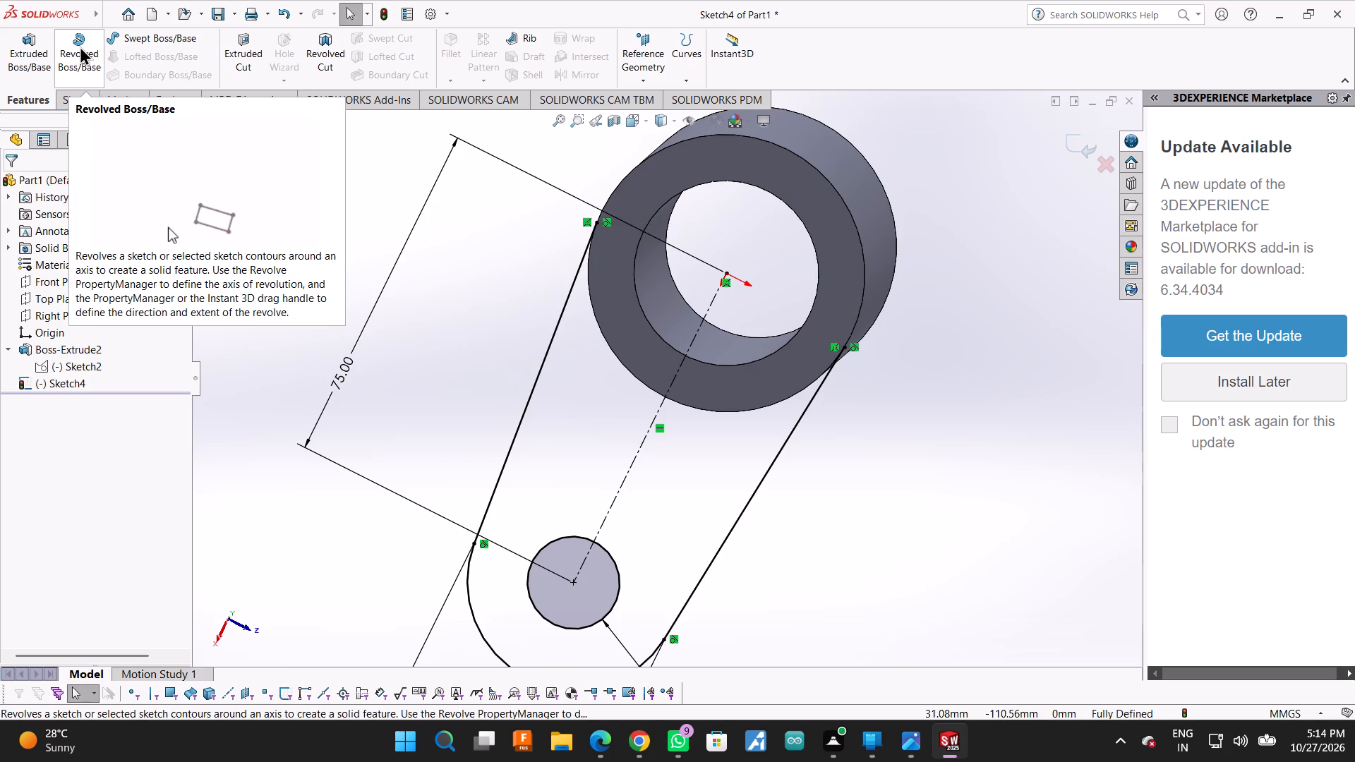
Sketch a circle of 20 mm radius centred on the origin, matching the hollow cylinder's bore edge.
left_click(78, 93)
left_click(127, 37)
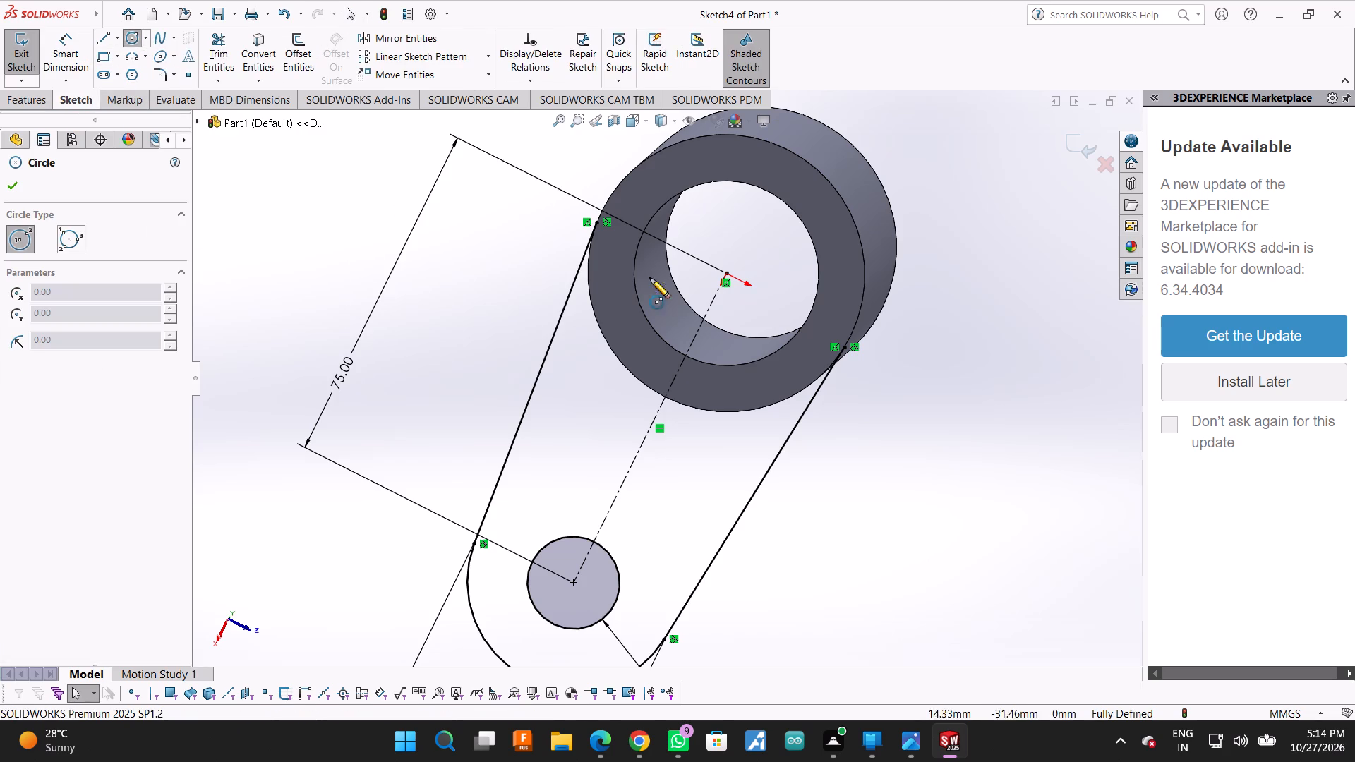
left_click(726, 274)
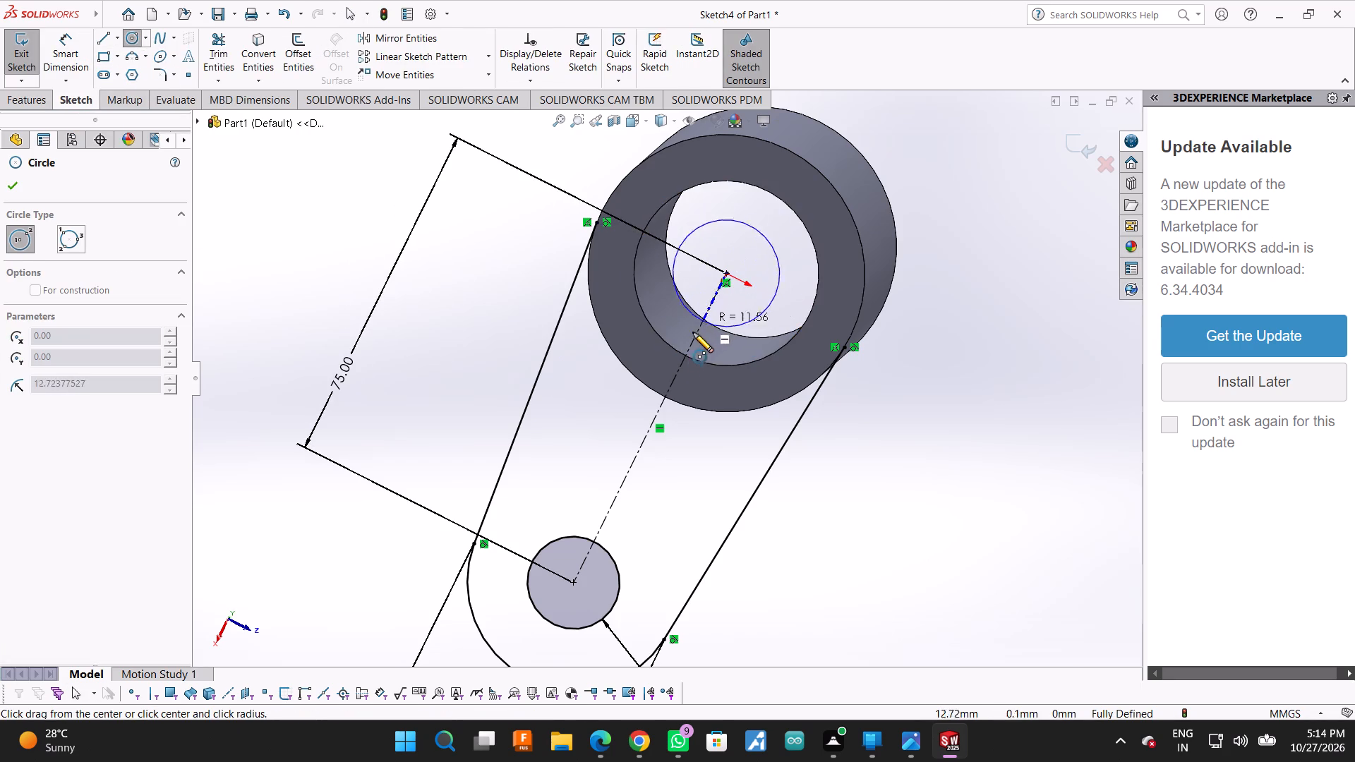
left_click(682, 353)
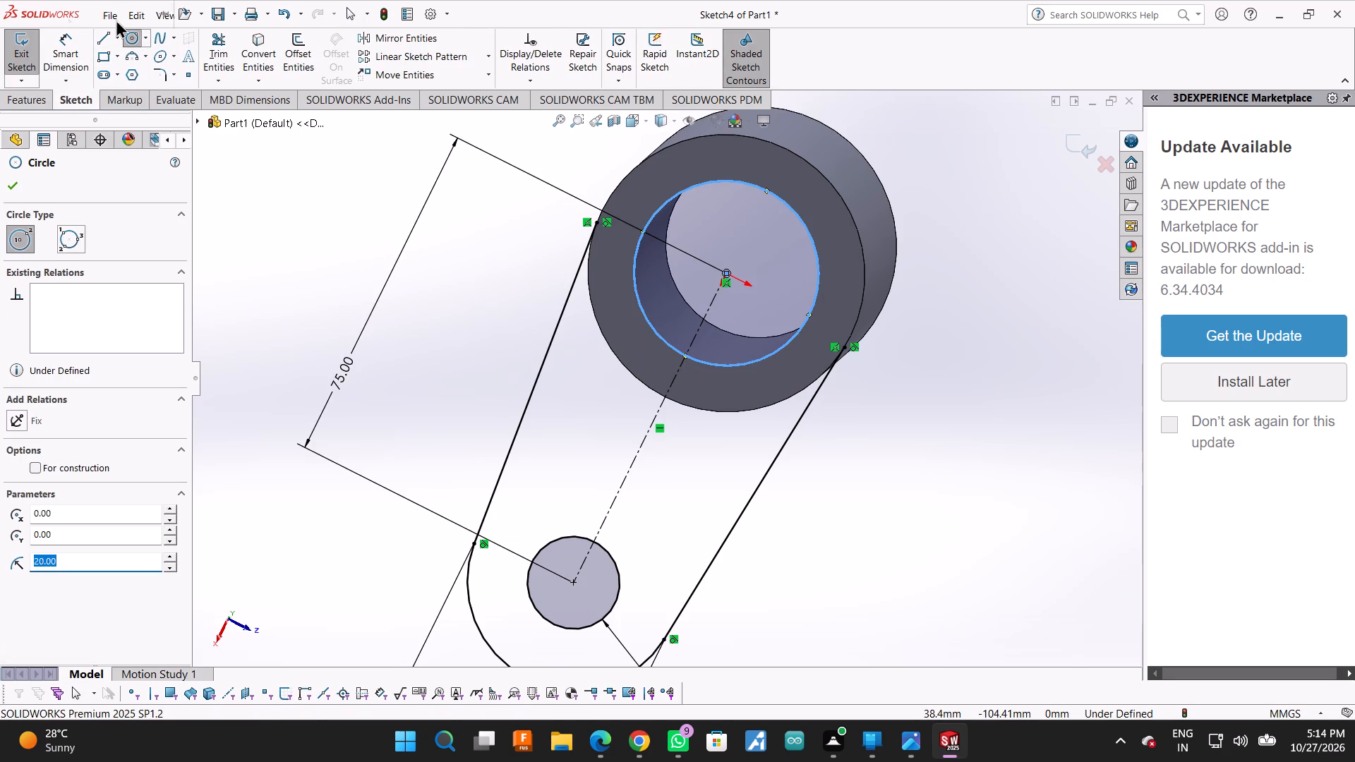
left_click(222, 40)
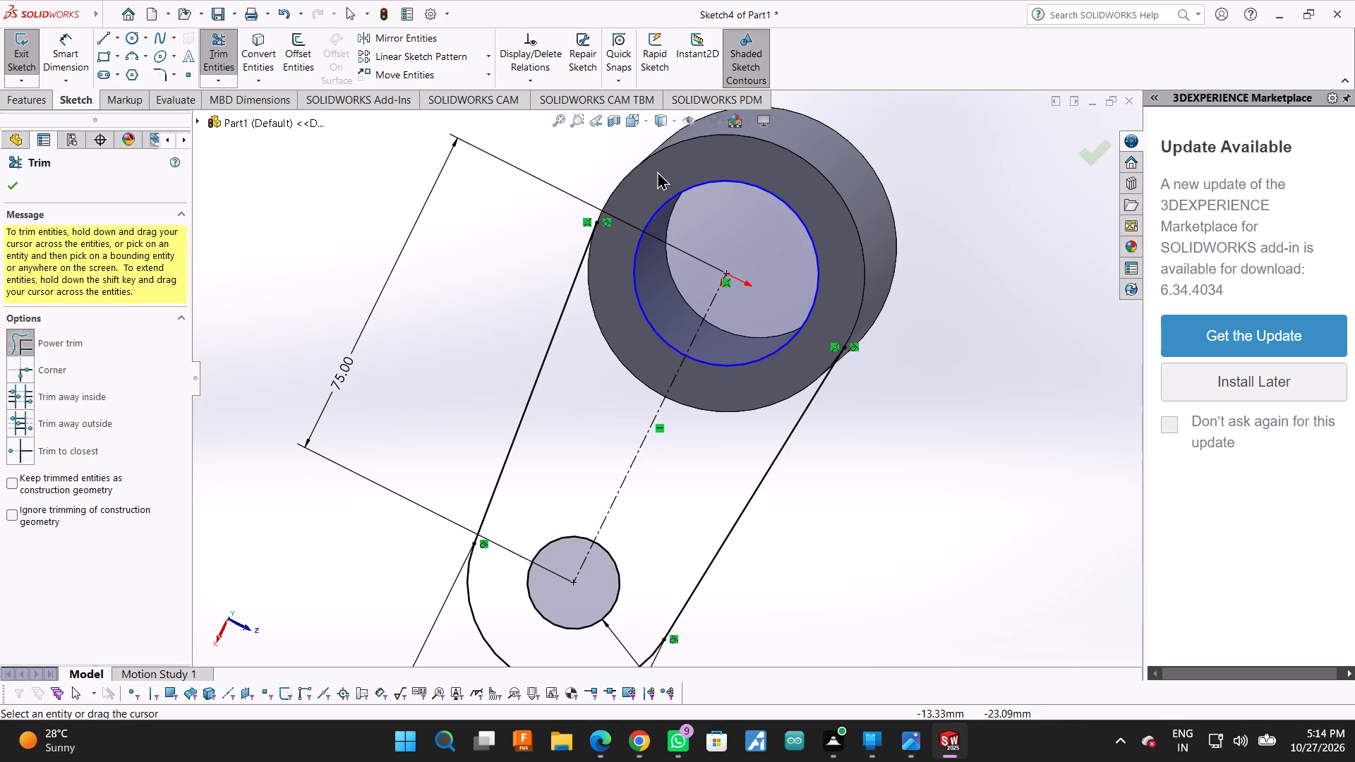
left_click_drag(657, 171, 673, 179)
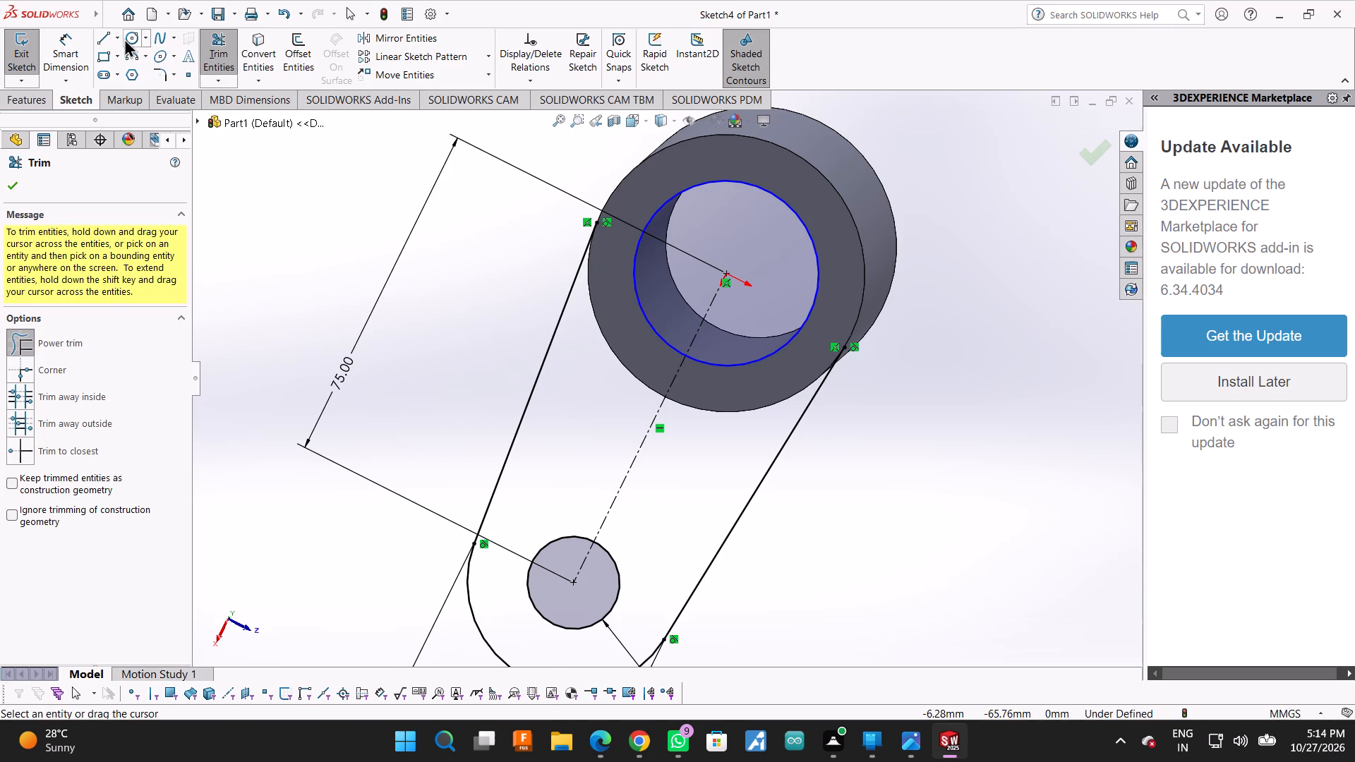
Join the cylinder-side ends of the connecting lines with three chained line segments split at the bore circle, the last about 9 mm long.
left_click(103, 32)
left_click(596, 223)
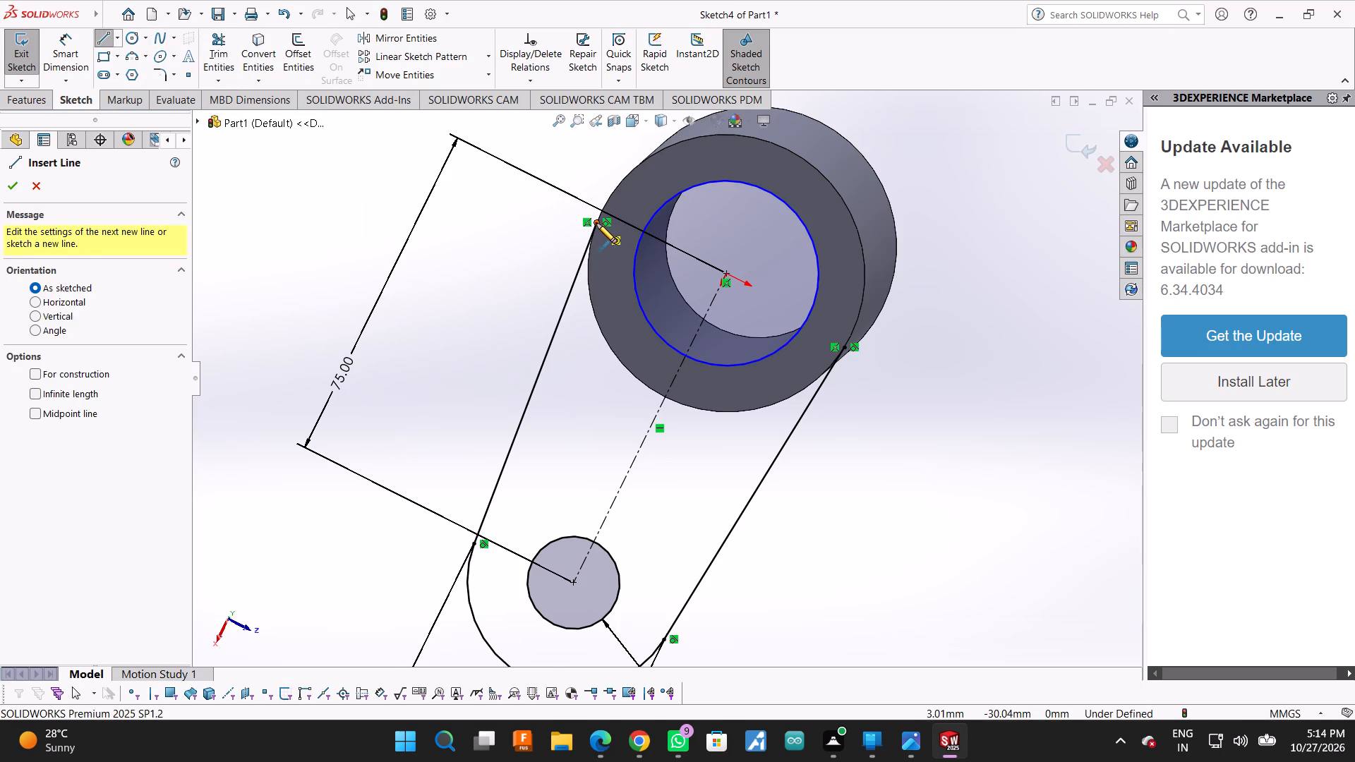
left_click(637, 242)
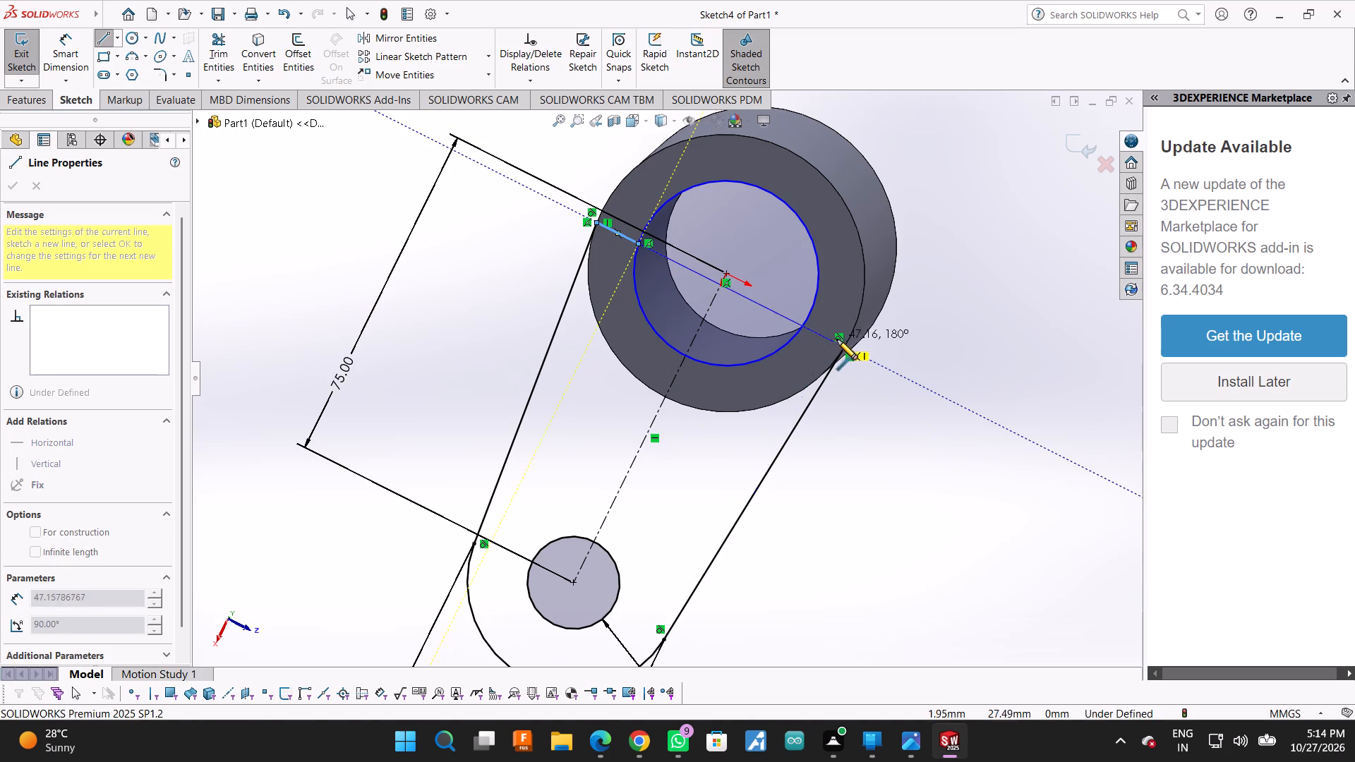
left_click(807, 329)
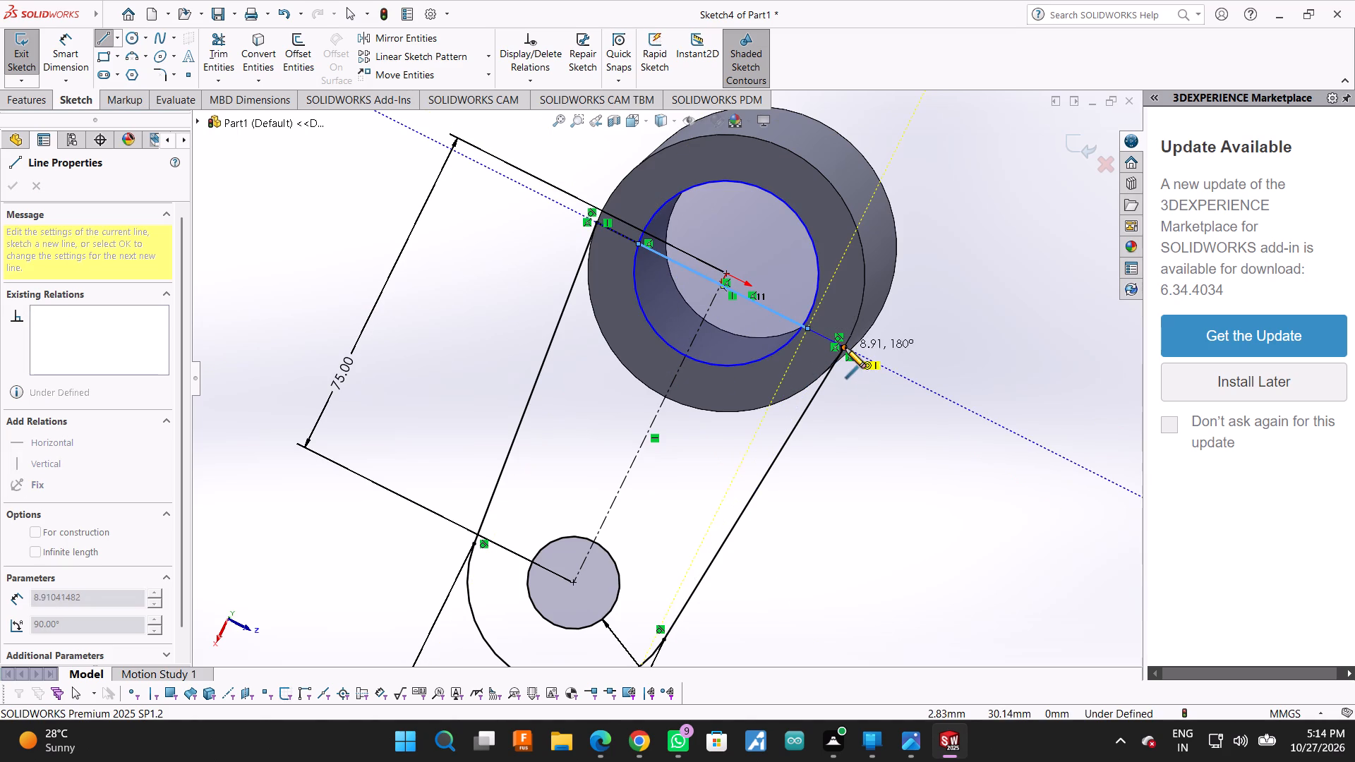
left_click(845, 348)
Trim the line segment inside the bore circle and the circle's arc farthest from the small end to close the link profile.
left_click(217, 55)
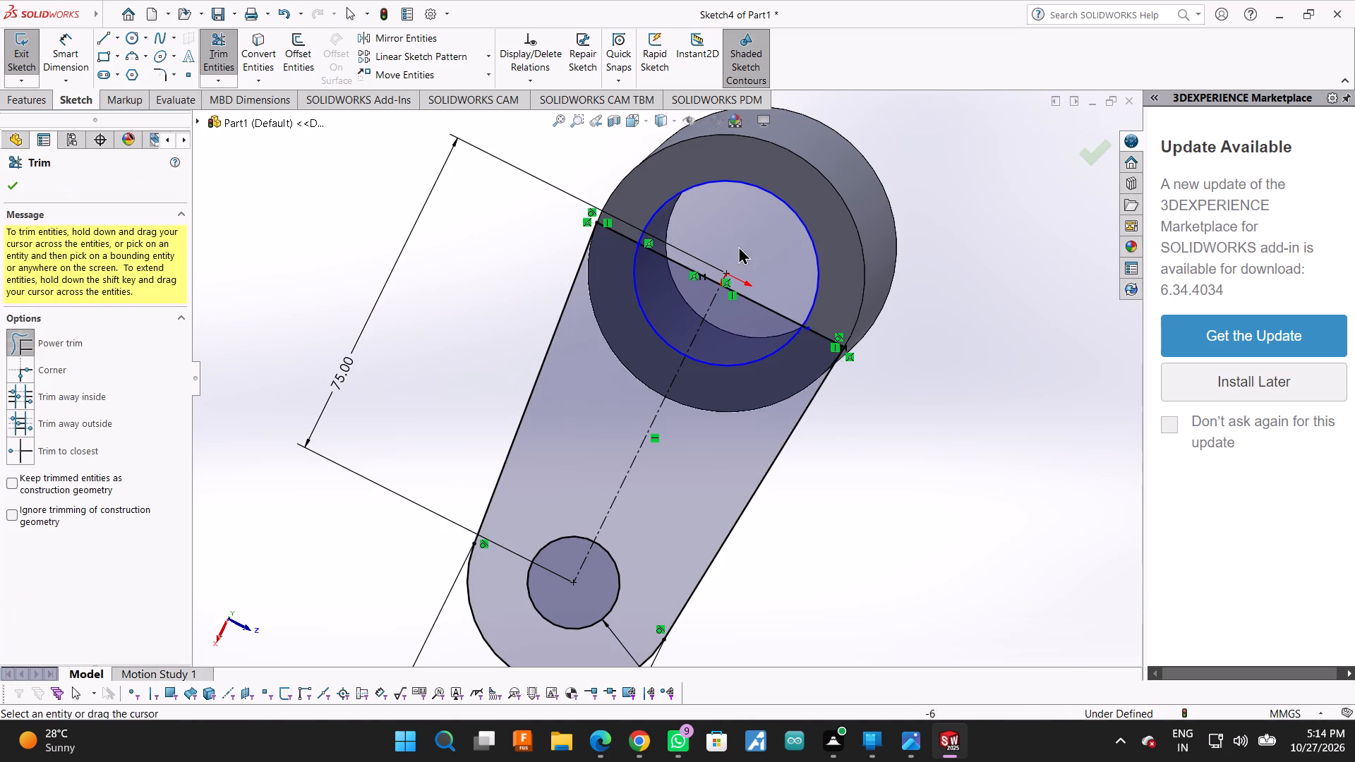
left_click_drag(738, 246, 714, 289)
left_click_drag(750, 241, 754, 280)
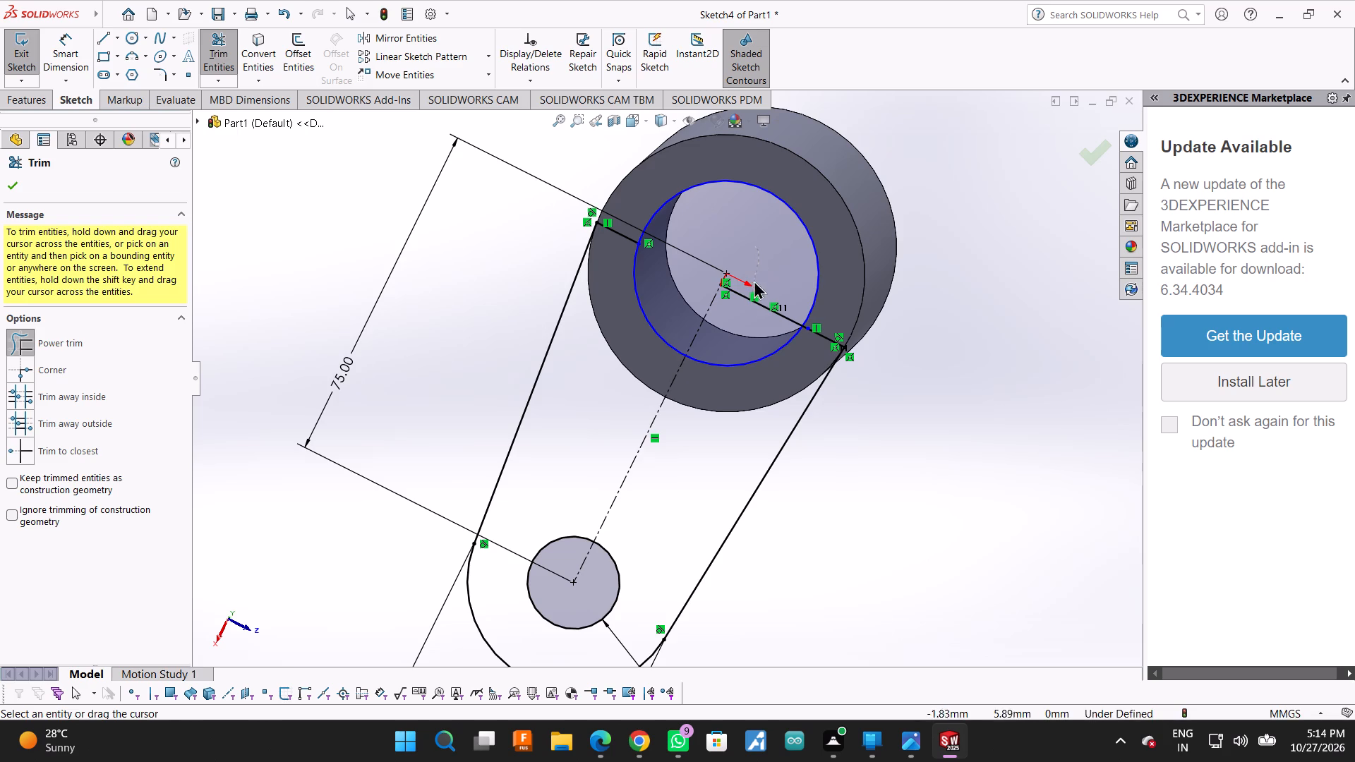
left_click_drag(754, 280, 747, 308)
left_click_drag(663, 147, 797, 240)
left_click(685, 289)
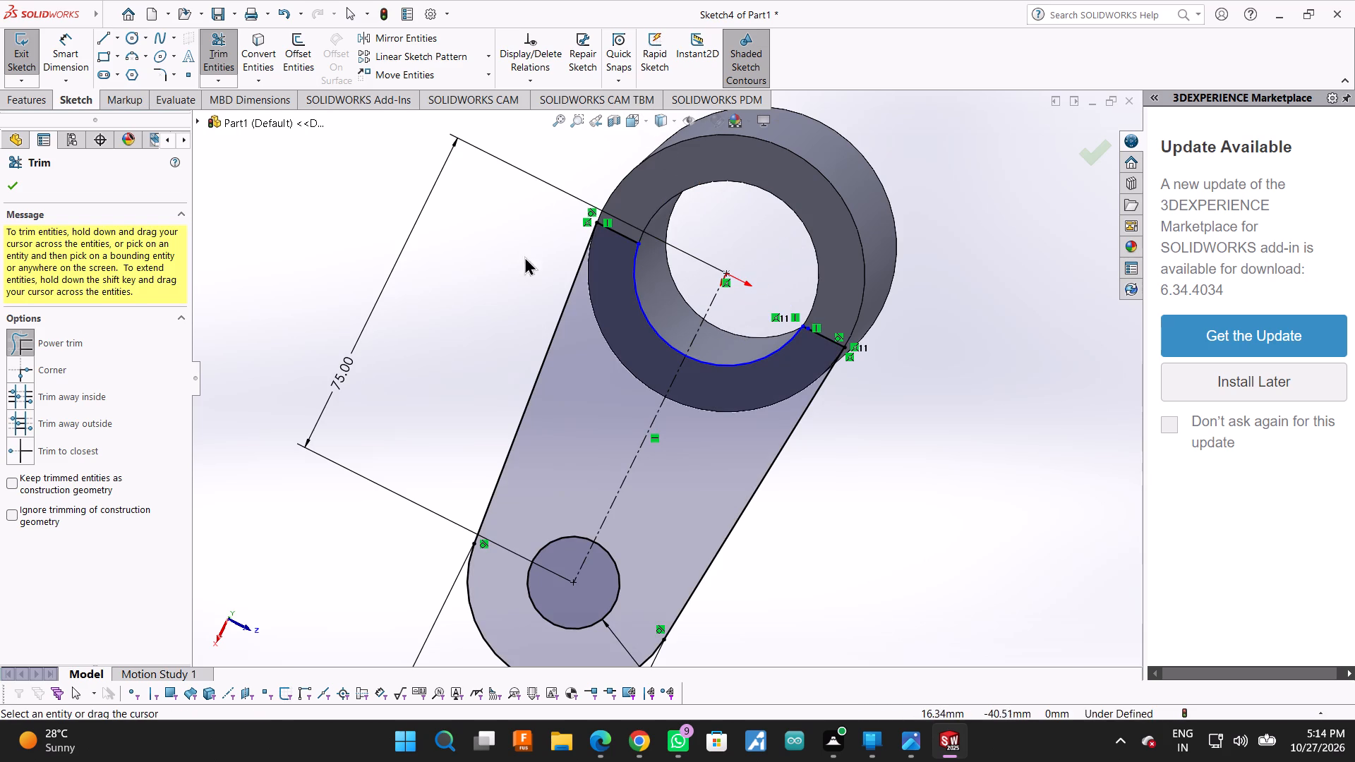
left_click(7, 178)
Extrude the closed link profile as a boss 15 mm deep, reversed so it runs alongside the hollow cylinder, merging the result.
middle_click_drag(323, 219, 649, 350)
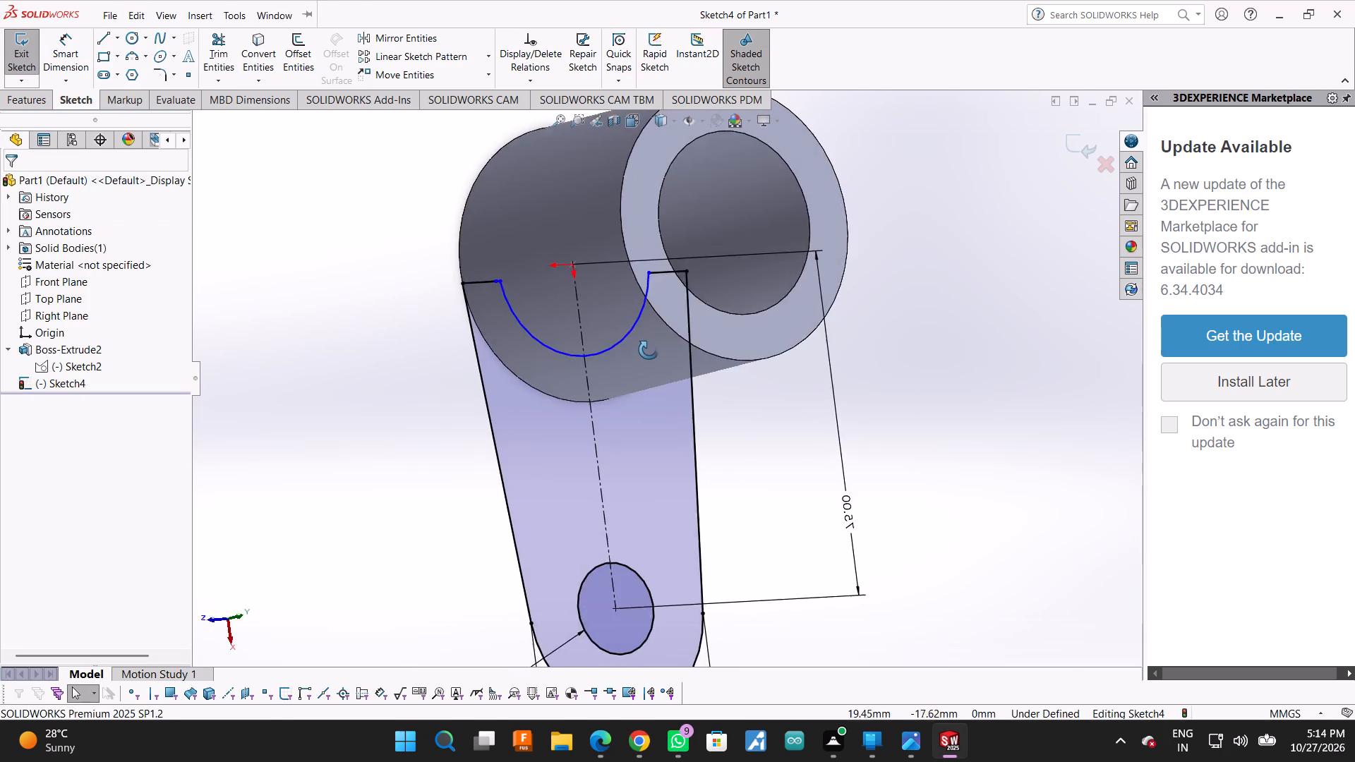
middle_click_drag(649, 350, 619, 334)
left_click(31, 102)
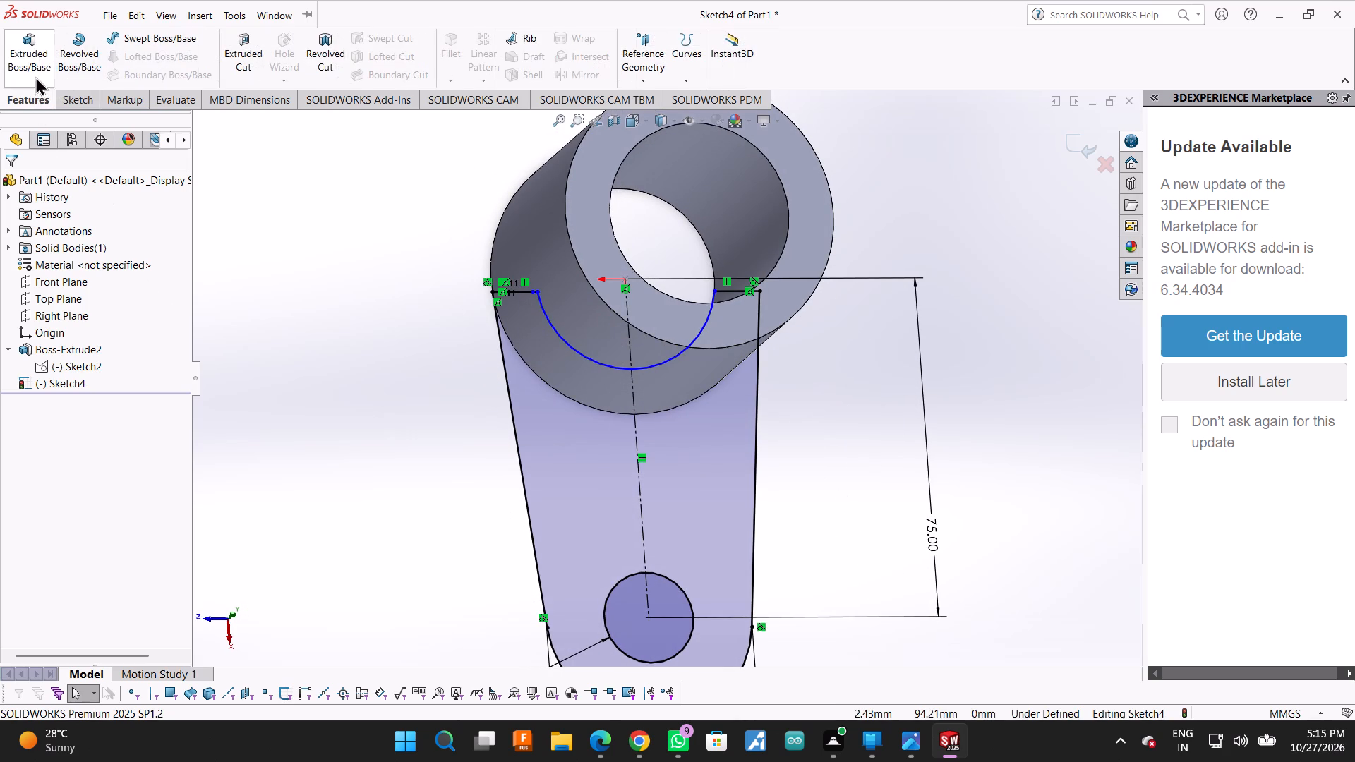
left_click(35, 55)
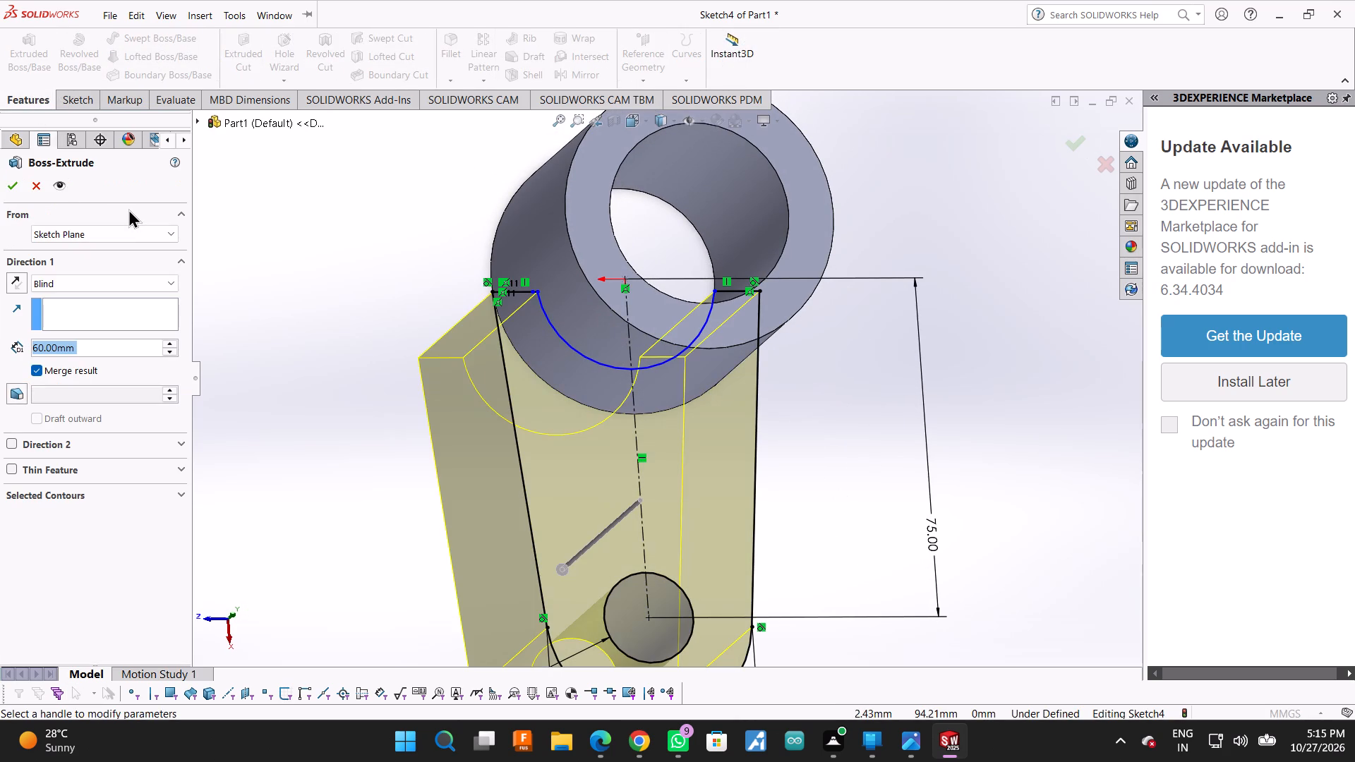
middle_click_drag(349, 316, 272, 337)
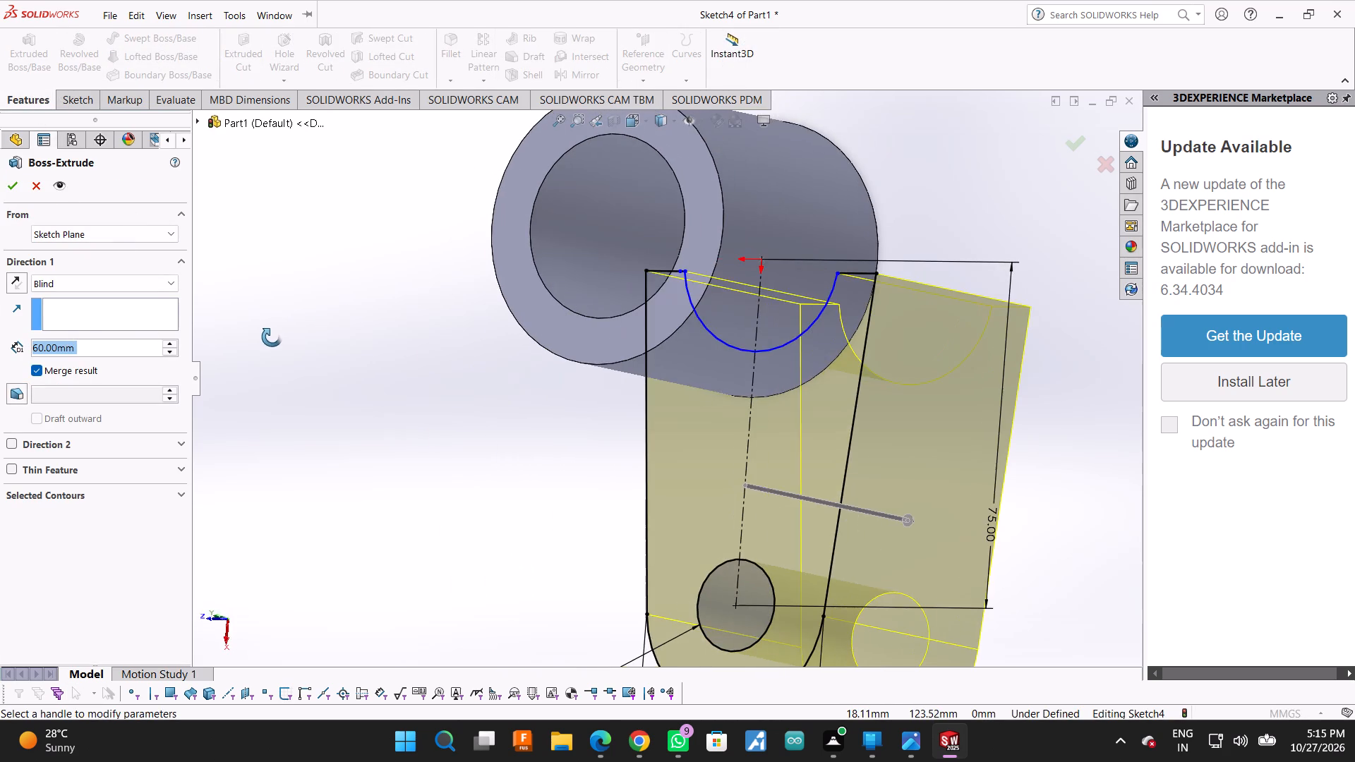
middle_click_drag(272, 337, 273, 248)
scroll(271, 266, "up", 3)
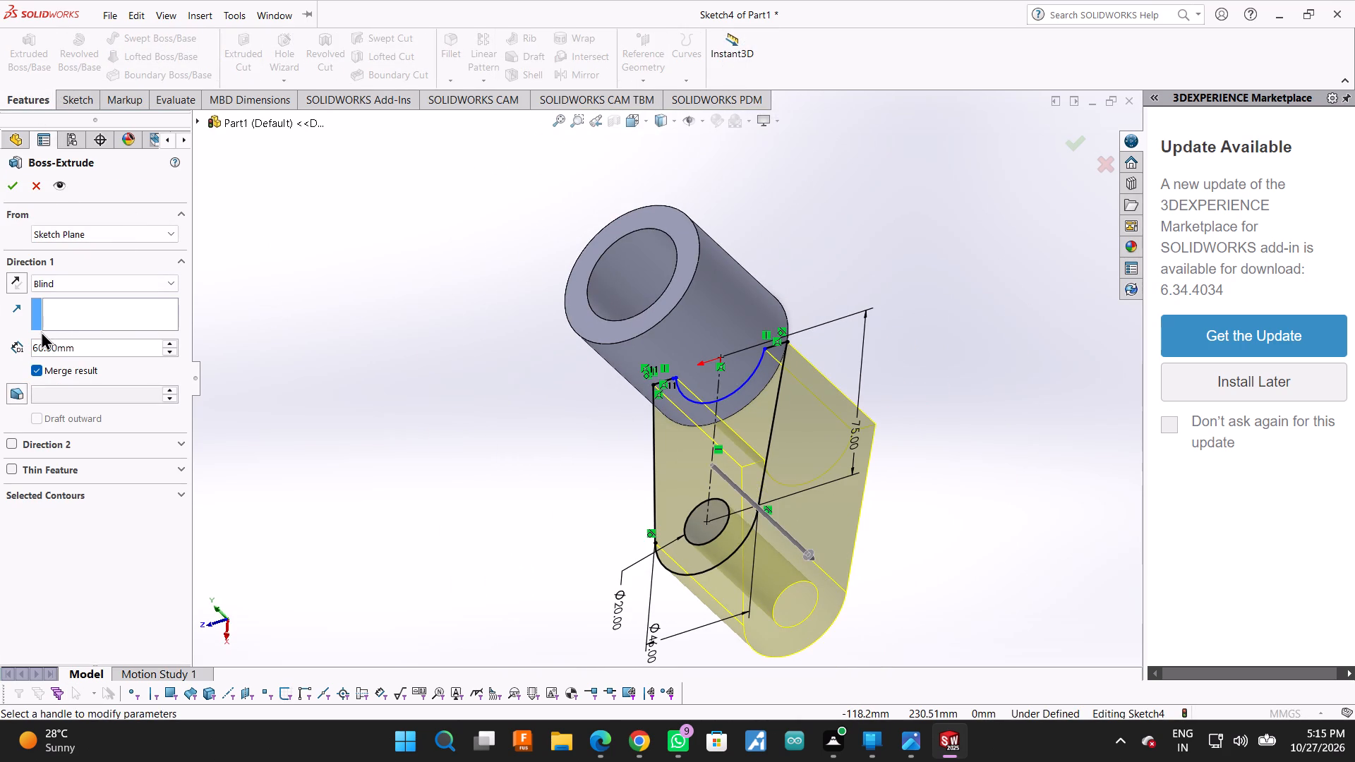
left_click(11, 277)
double_click(91, 351)
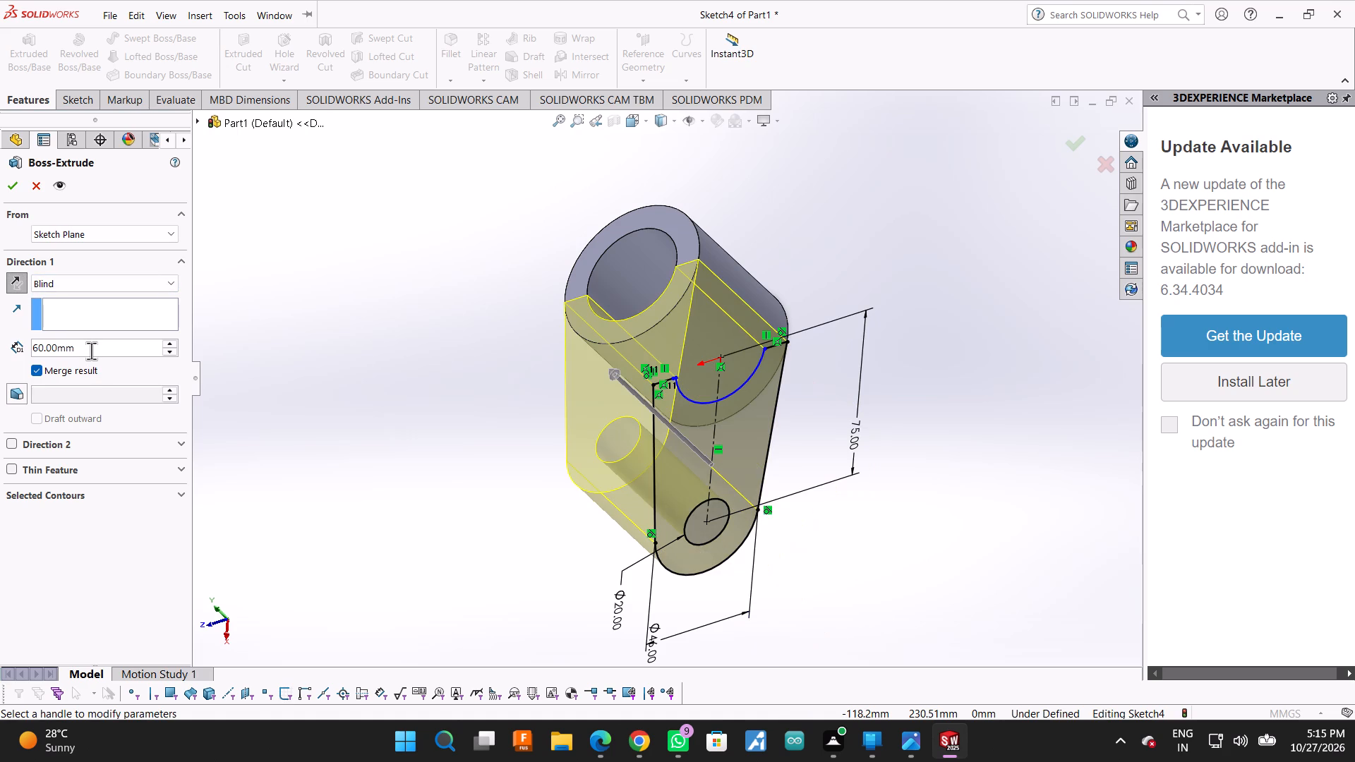
type("15")
key("Return")
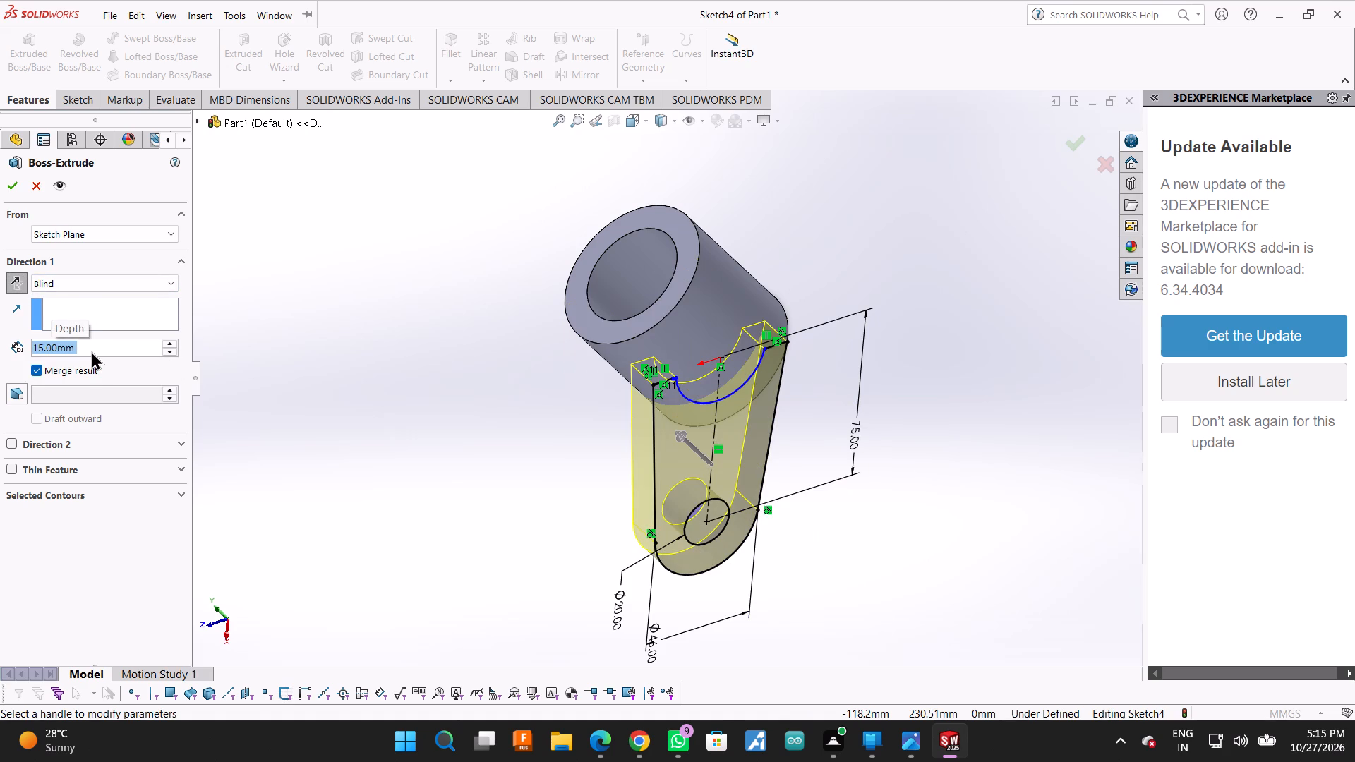
left_click(3, 190)
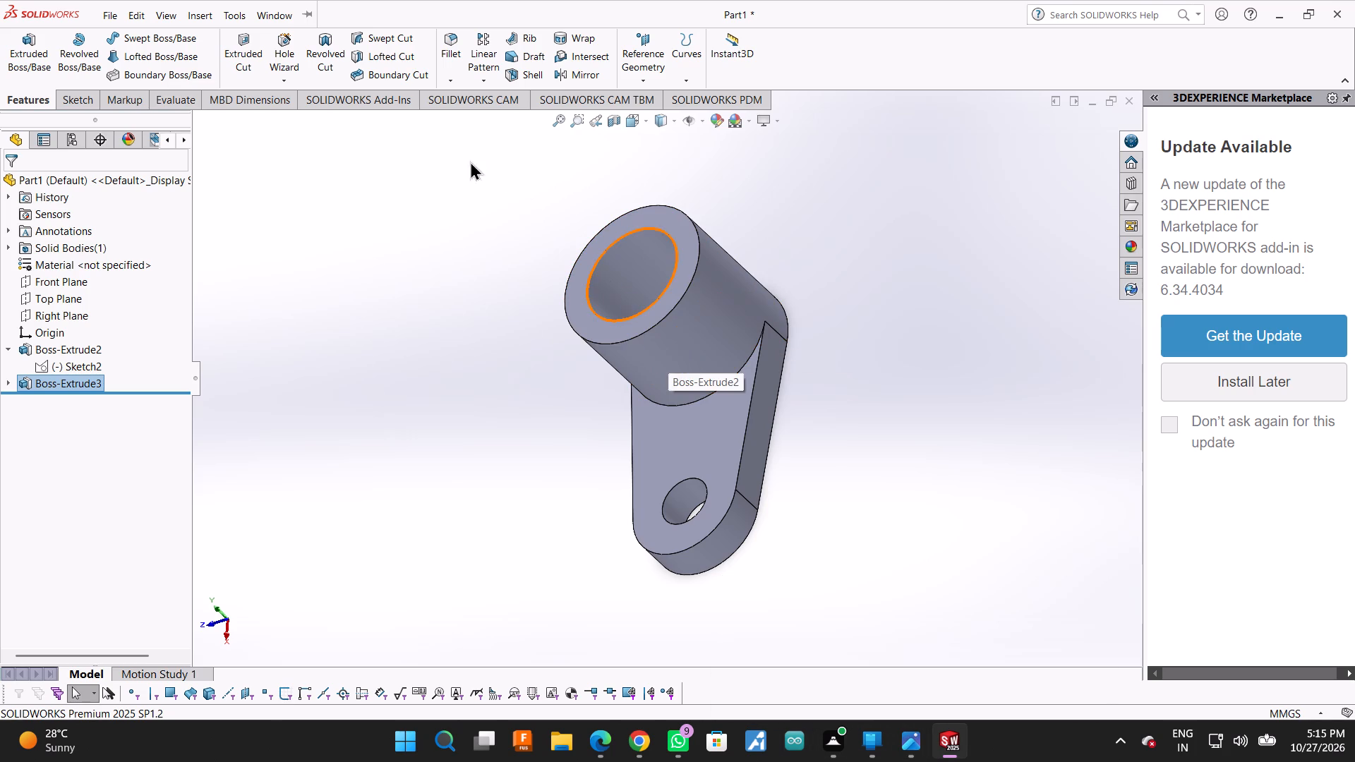
Examine the link part from several sides, including a view normal to the face selected on the hollow cylinder.
scroll(857, 451, "down", 1)
middle_click_drag(858, 449, 1105, 348)
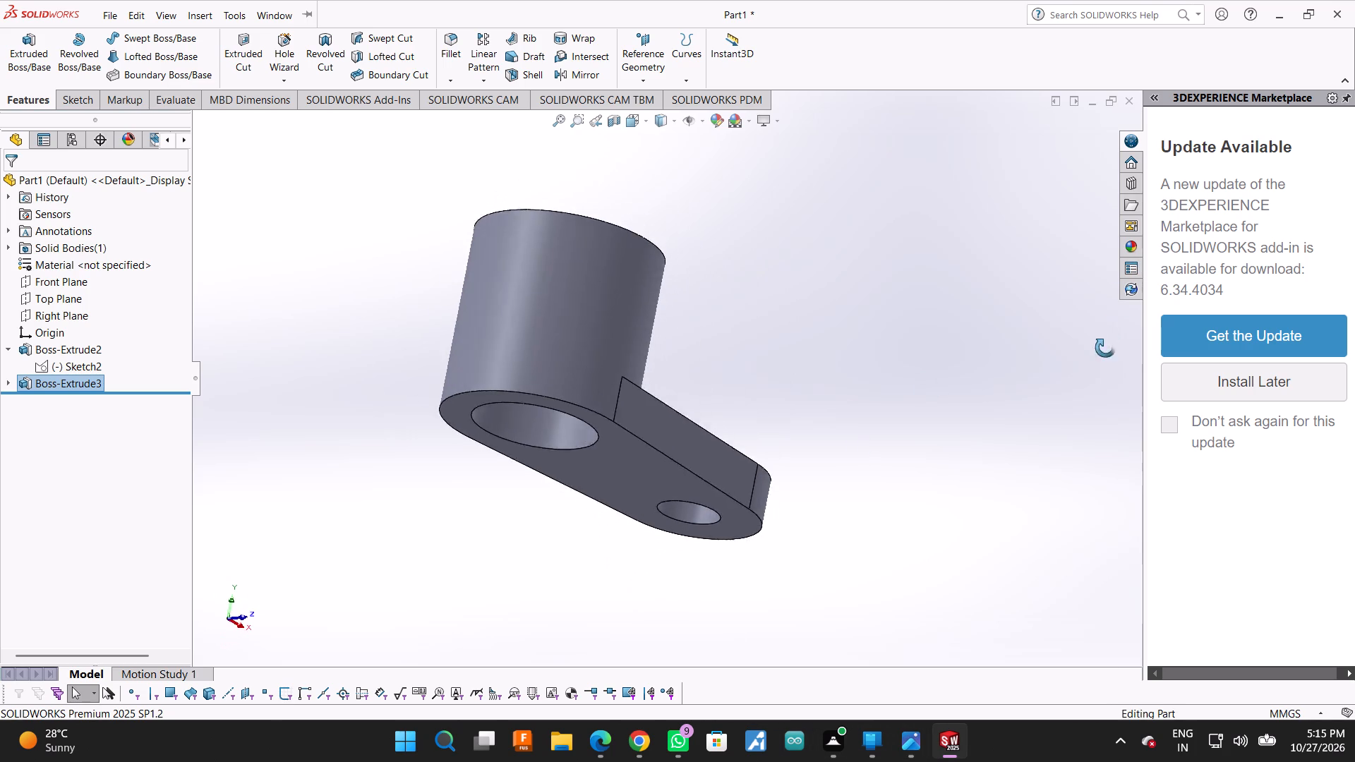
middle_click_drag(1105, 348, 1102, 361)
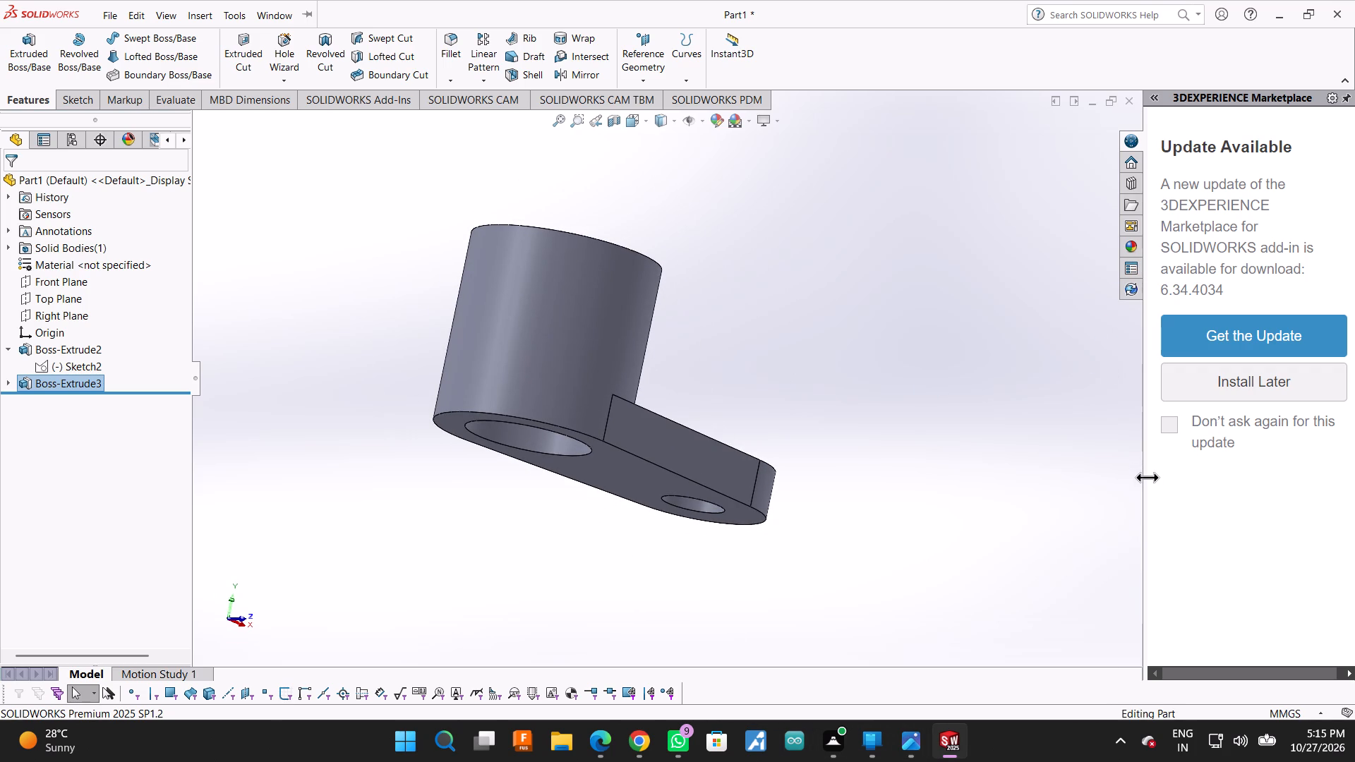
left_click_drag(1147, 477, 1354, 471)
middle_click_drag(838, 253, 809, 419)
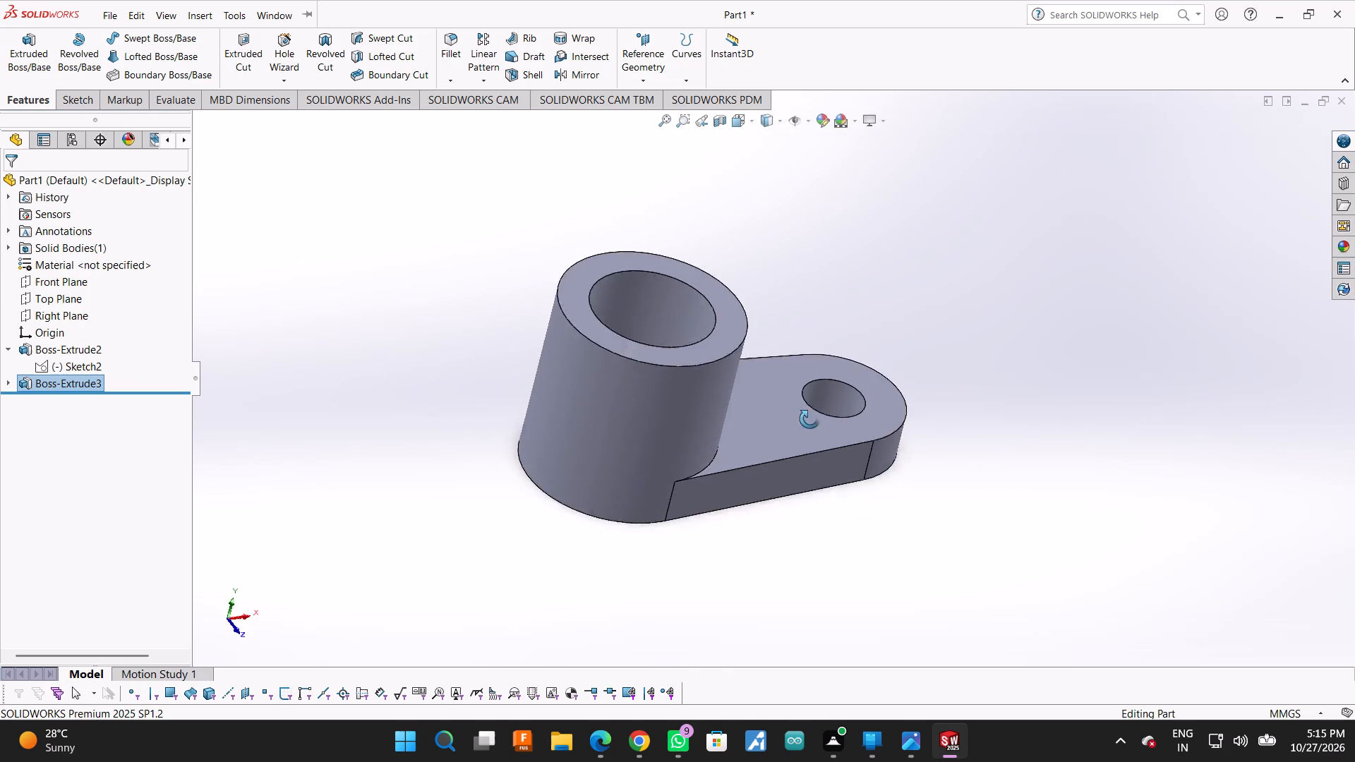
middle_click_drag(809, 419, 795, 361)
middle_click_drag(795, 361, 783, 350)
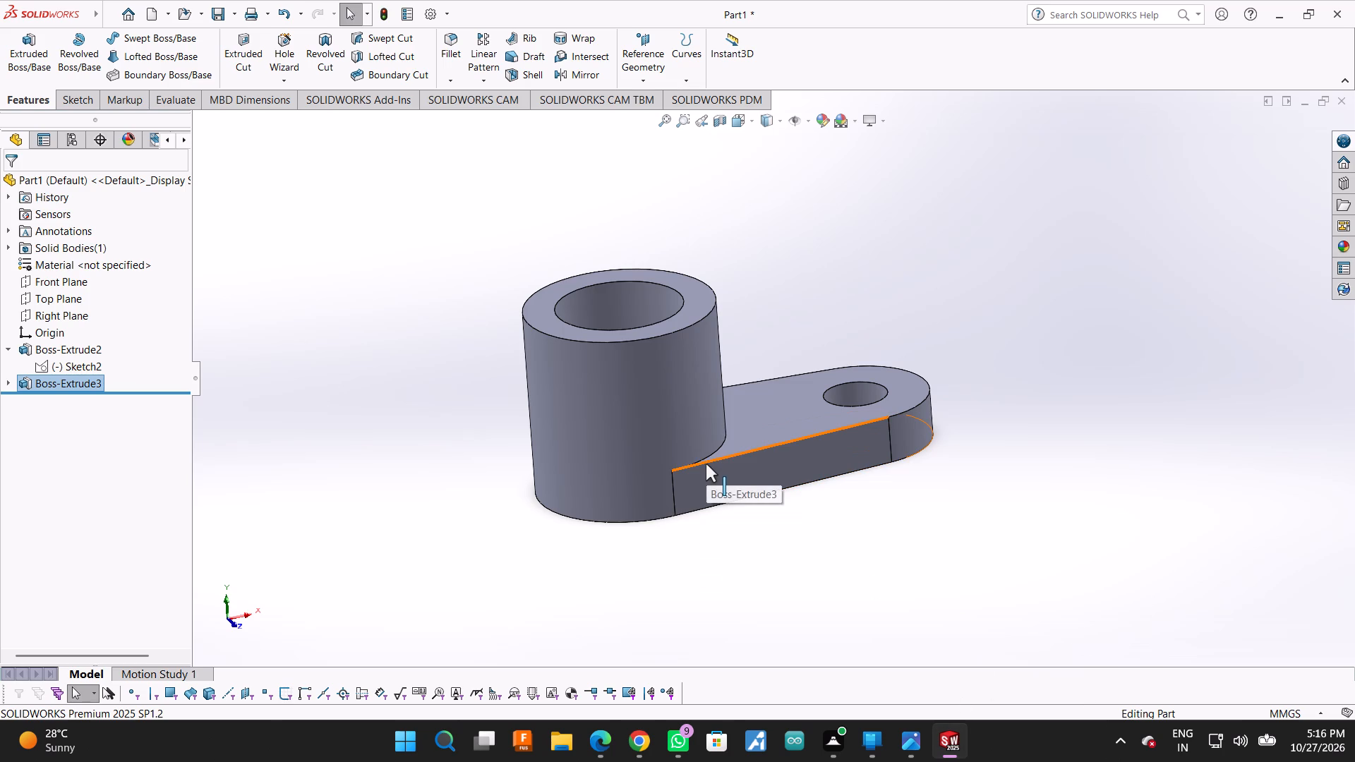
scroll(706, 464, "down", 3)
scroll(706, 464, "up", 3)
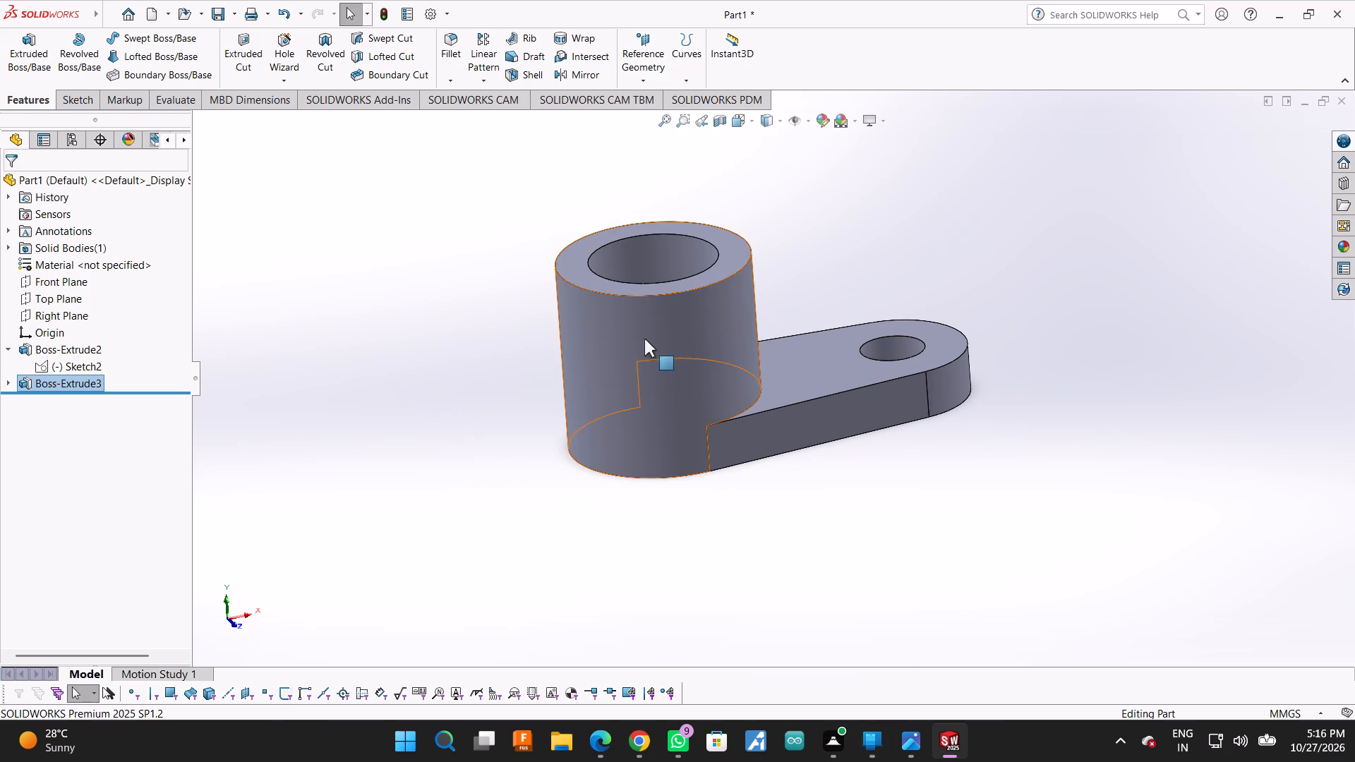
left_click(687, 321)
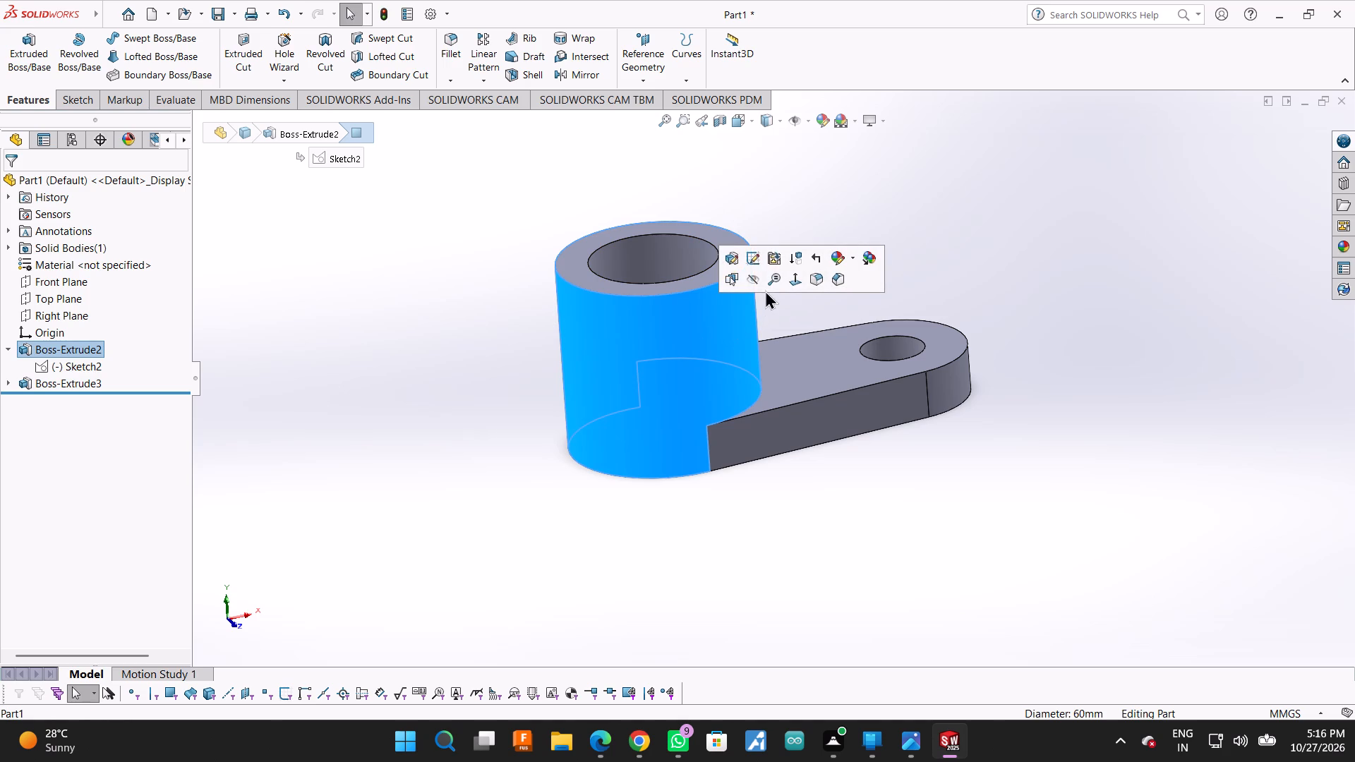
left_click(797, 279)
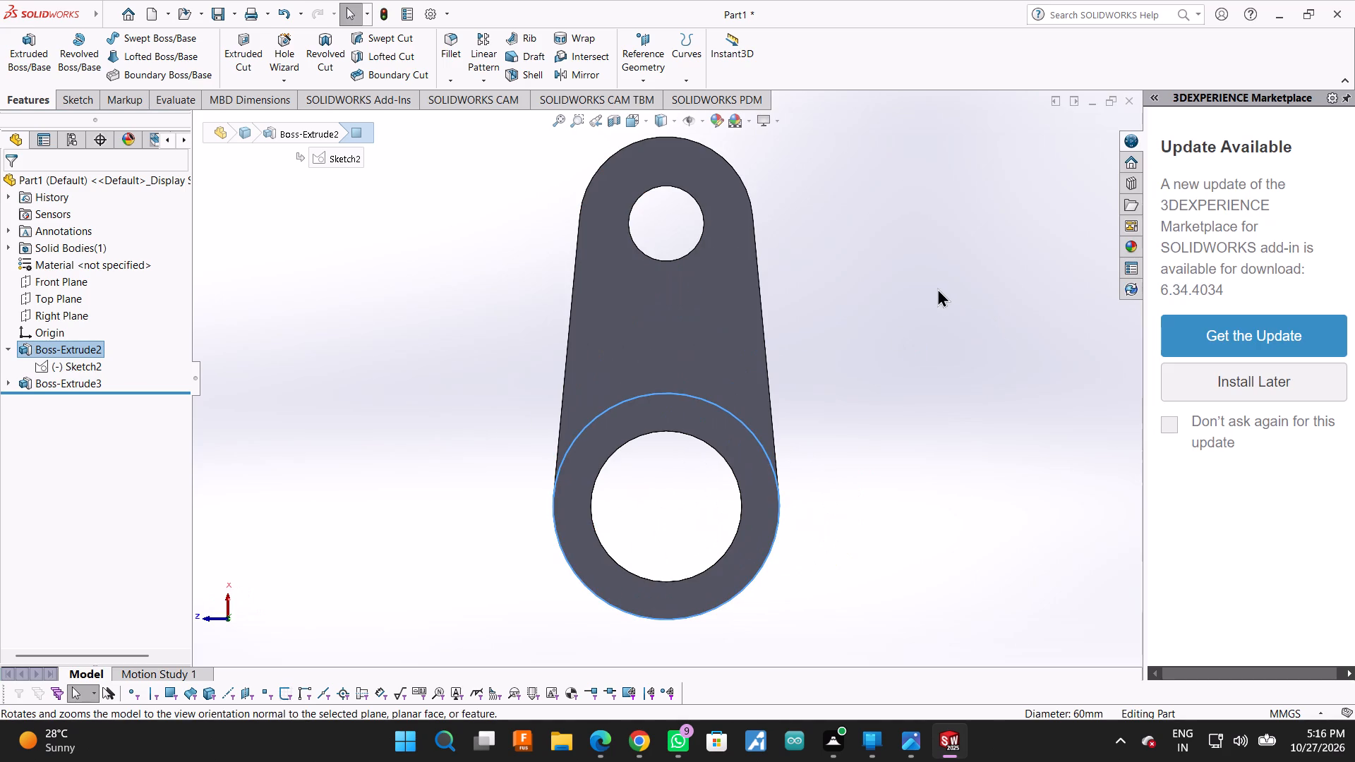
left_click(1053, 446)
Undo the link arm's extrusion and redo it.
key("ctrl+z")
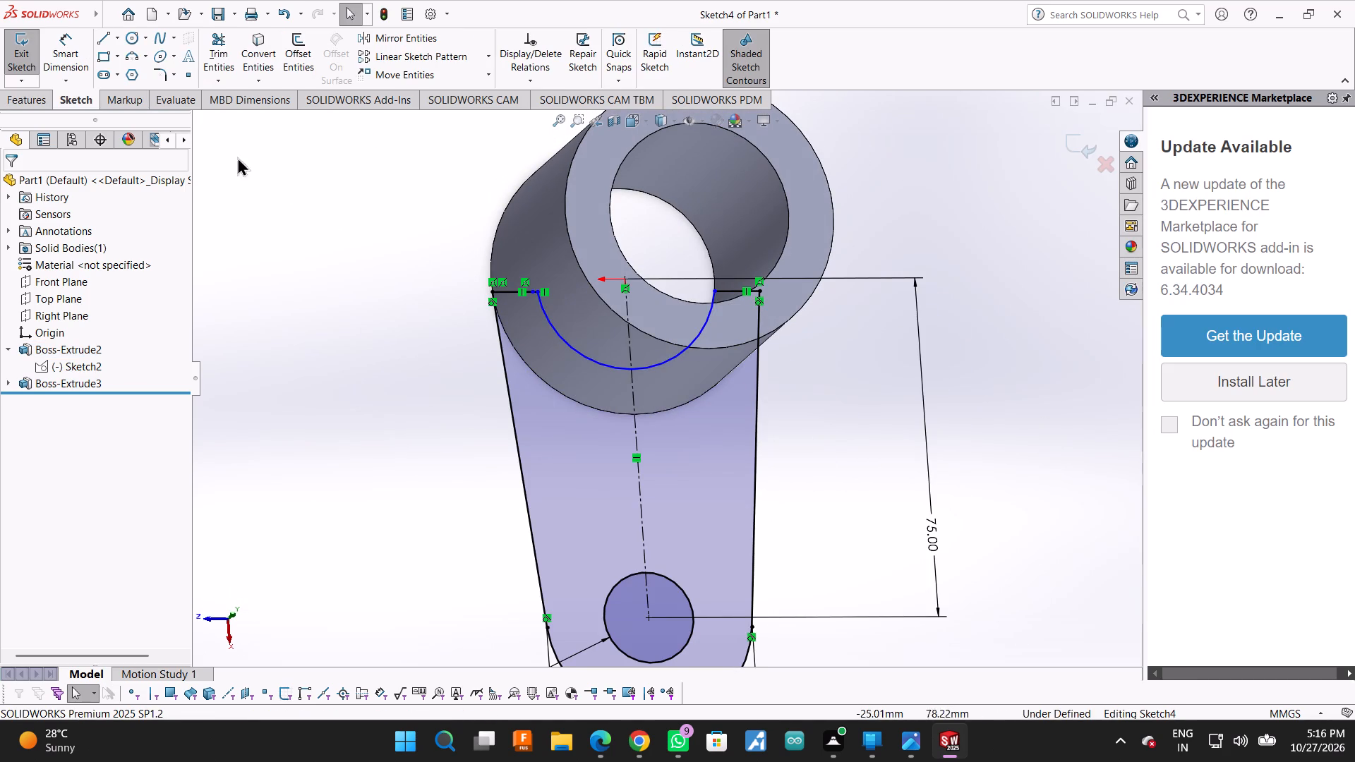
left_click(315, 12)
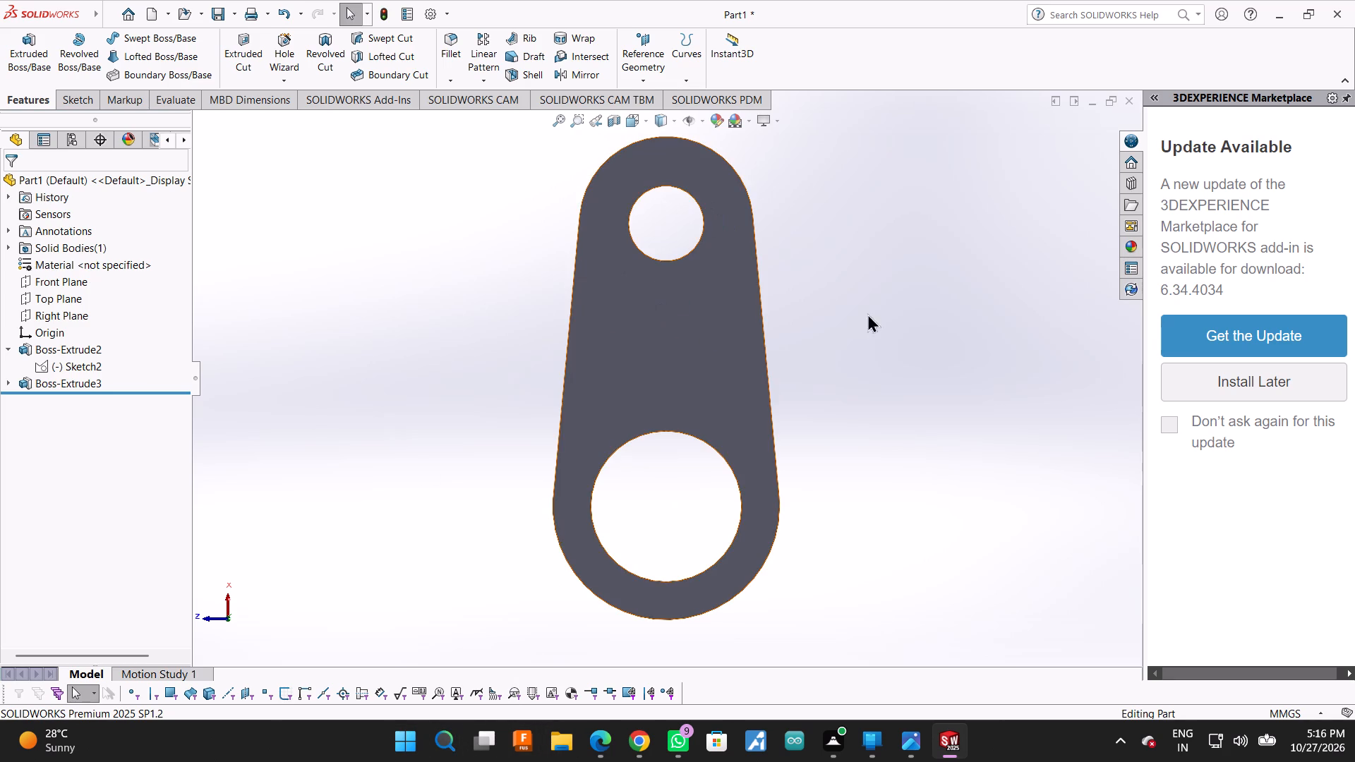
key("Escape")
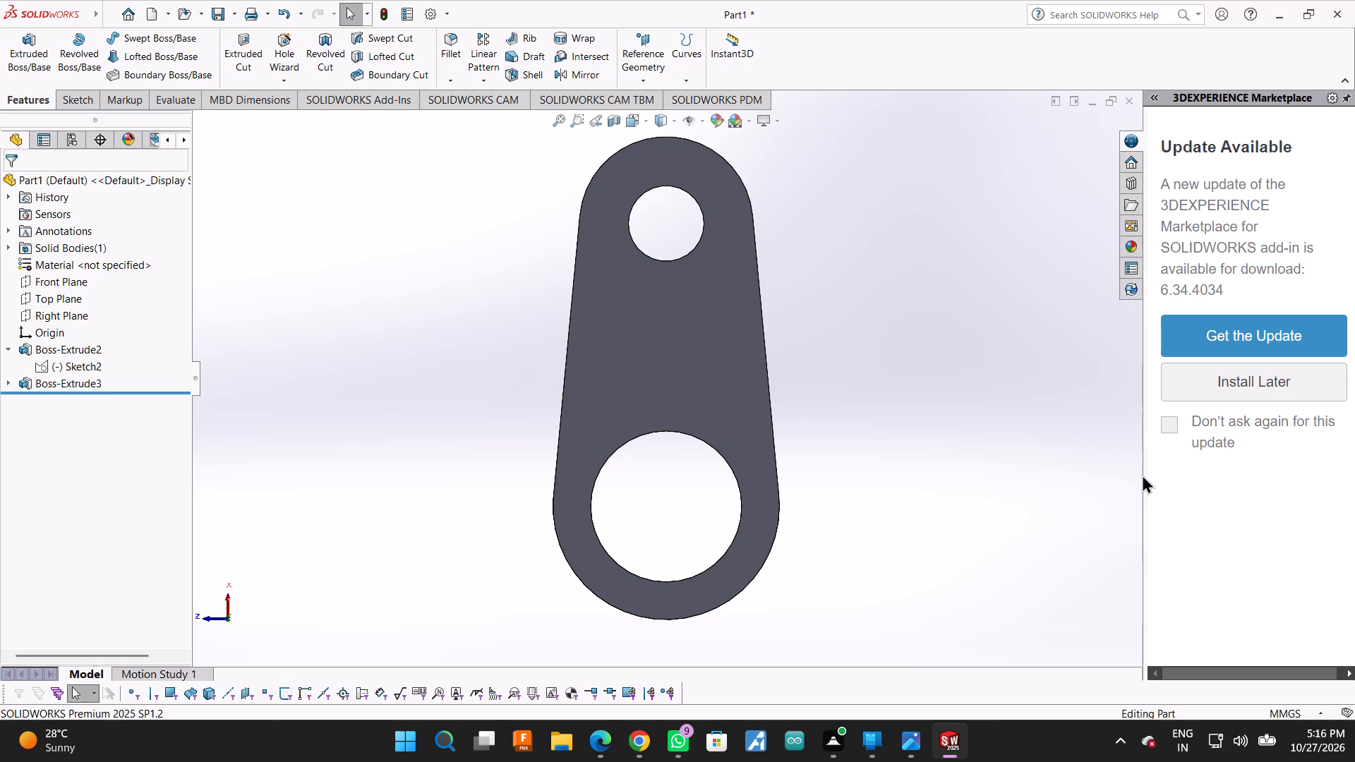
Open a new sketch on the Front Plane, viewed face-on, and start the Line tool.
left_click_drag(1145, 474, 1354, 538)
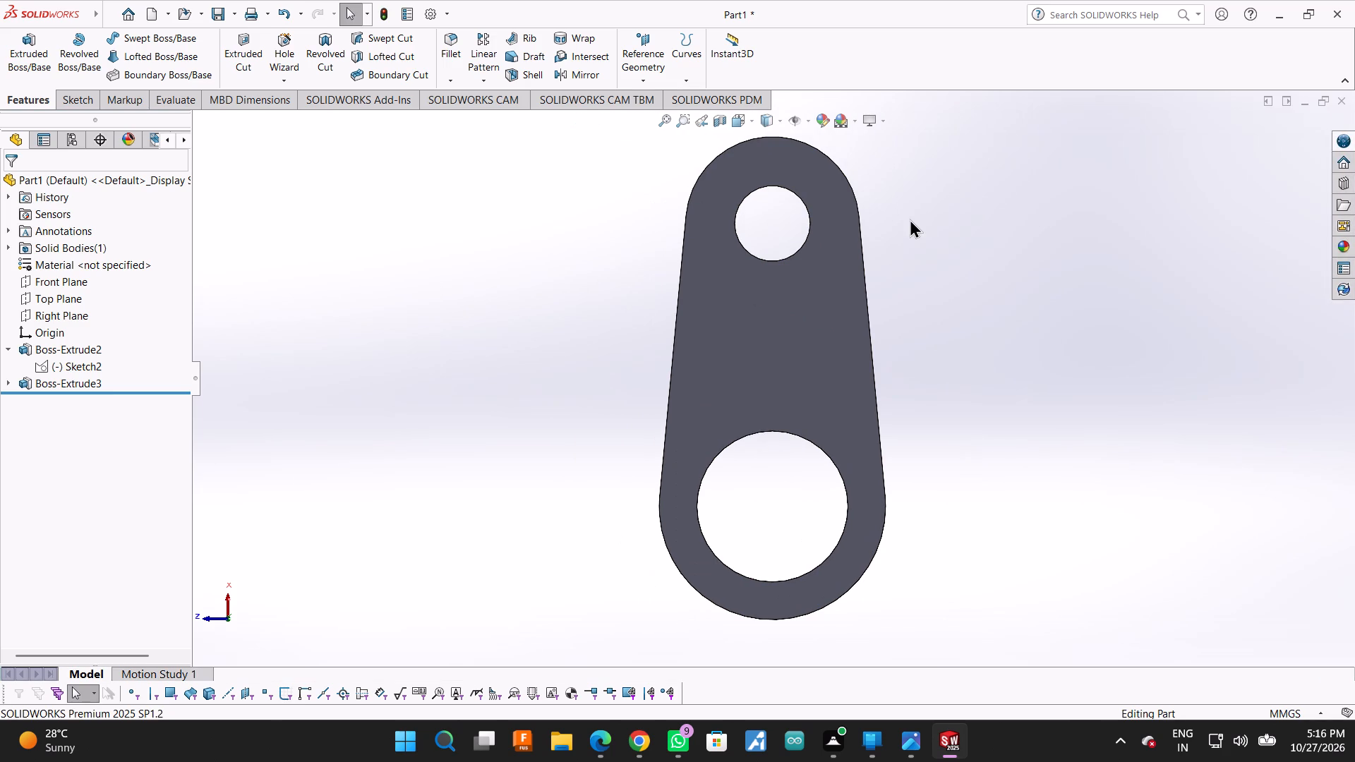
middle_click_drag(910, 219, 1187, 483)
middle_click_drag(1165, 524, 1082, 516)
left_click(73, 285)
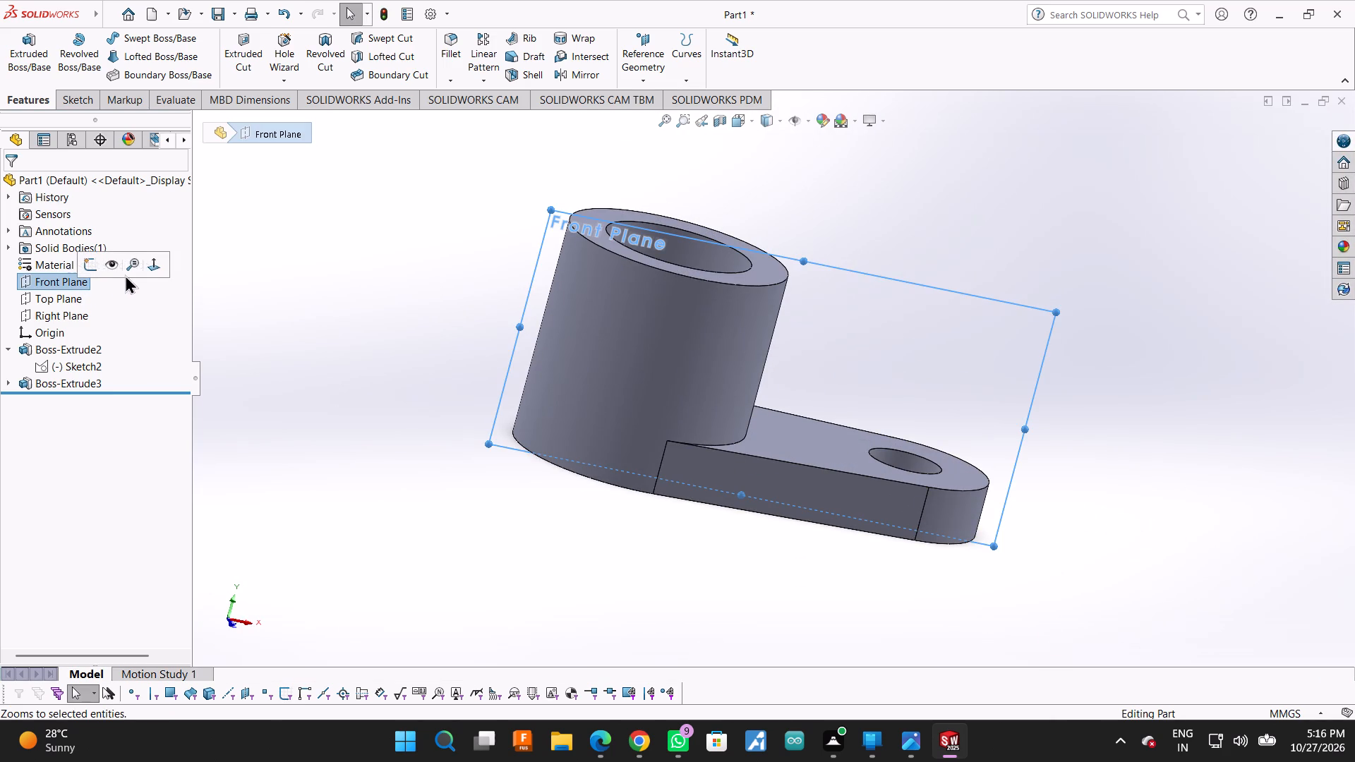
left_click(155, 266)
left_click(44, 278)
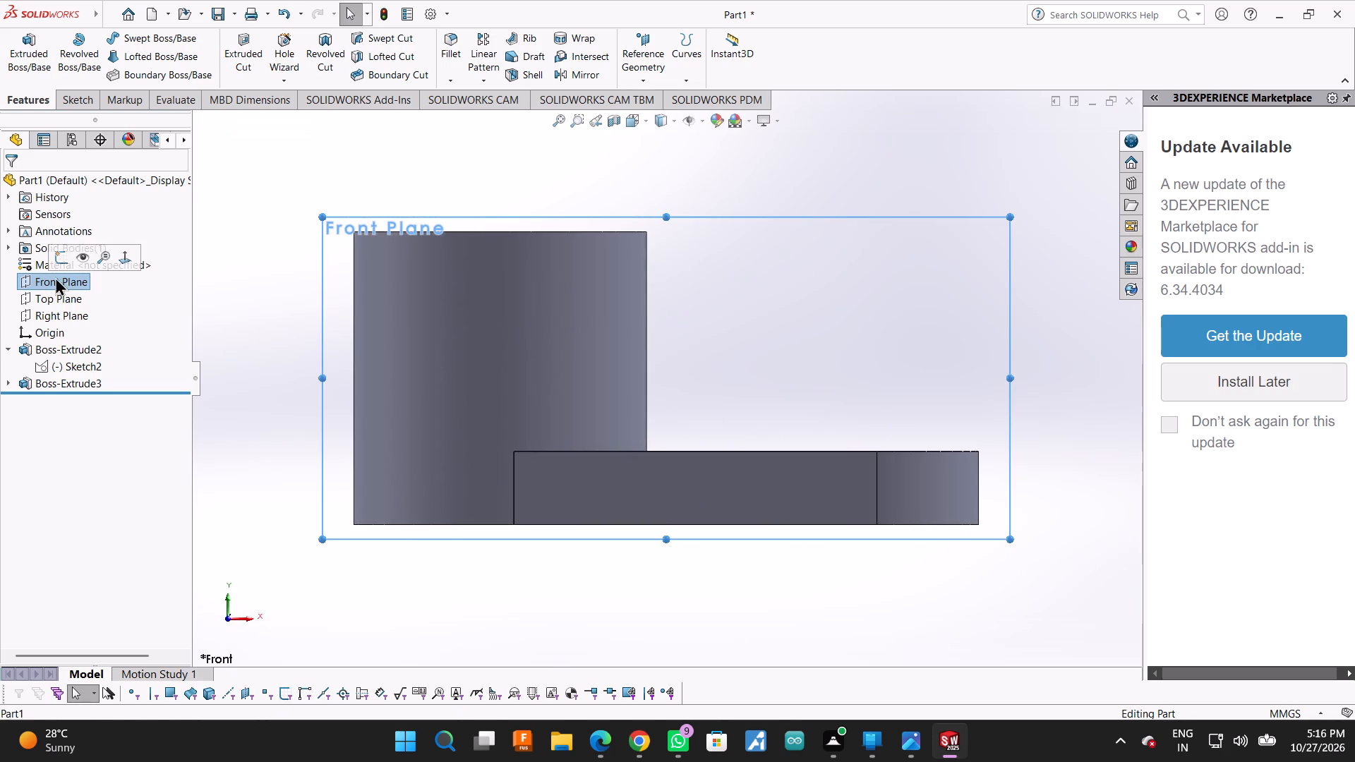
left_click(63, 262)
left_click(104, 30)
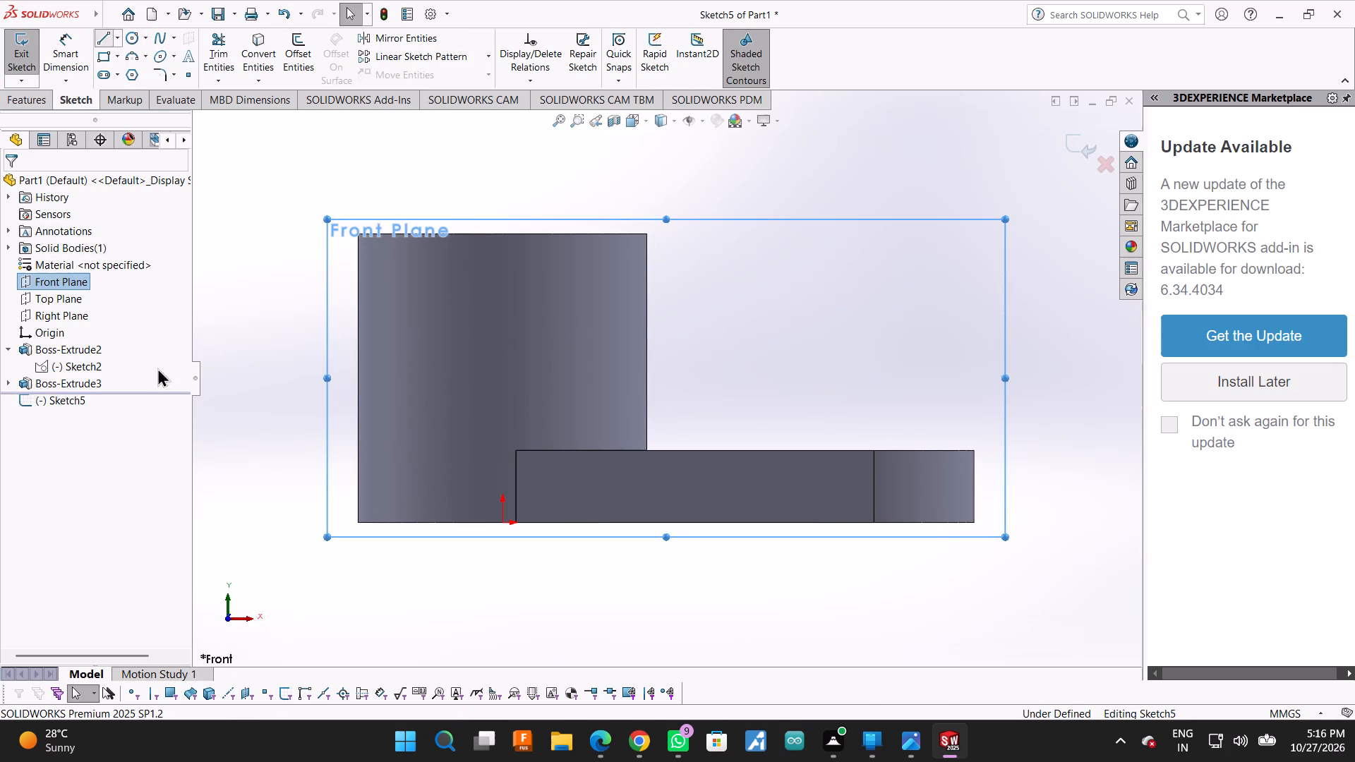
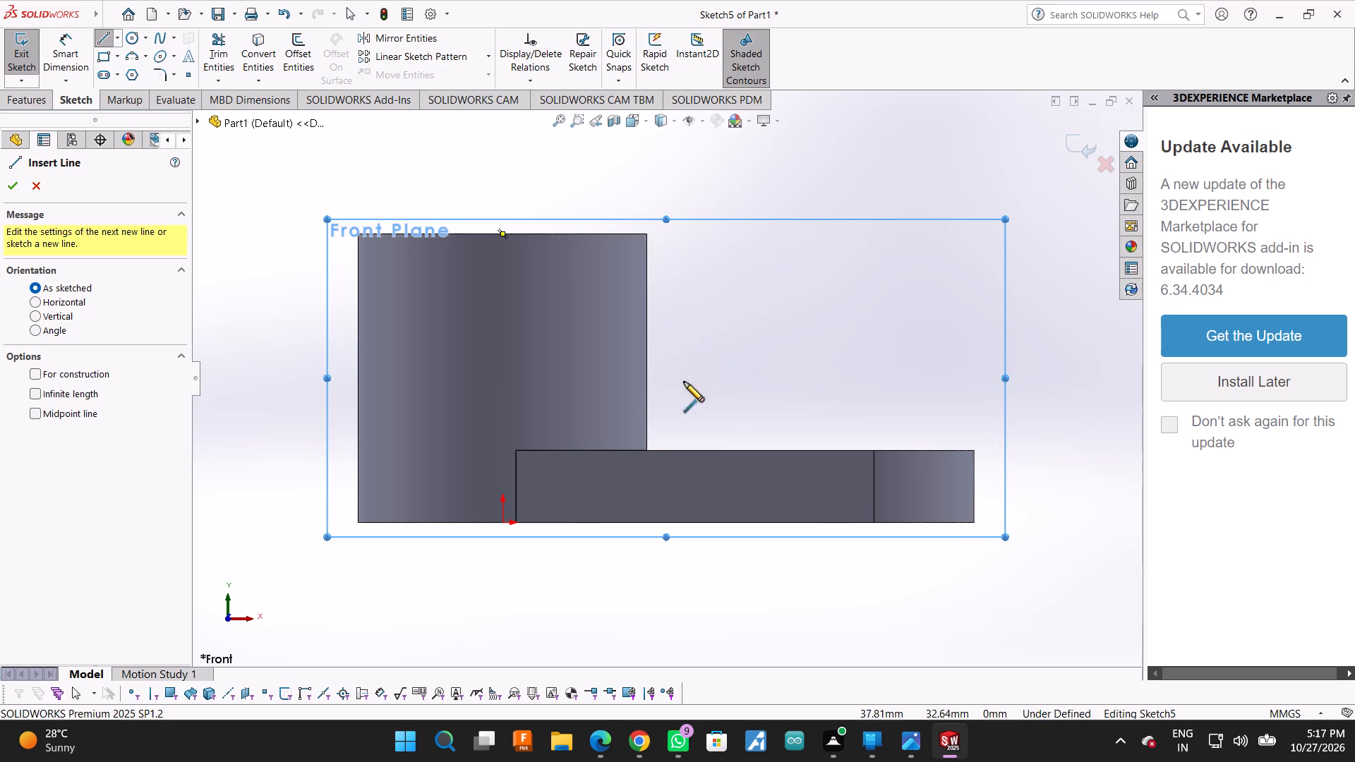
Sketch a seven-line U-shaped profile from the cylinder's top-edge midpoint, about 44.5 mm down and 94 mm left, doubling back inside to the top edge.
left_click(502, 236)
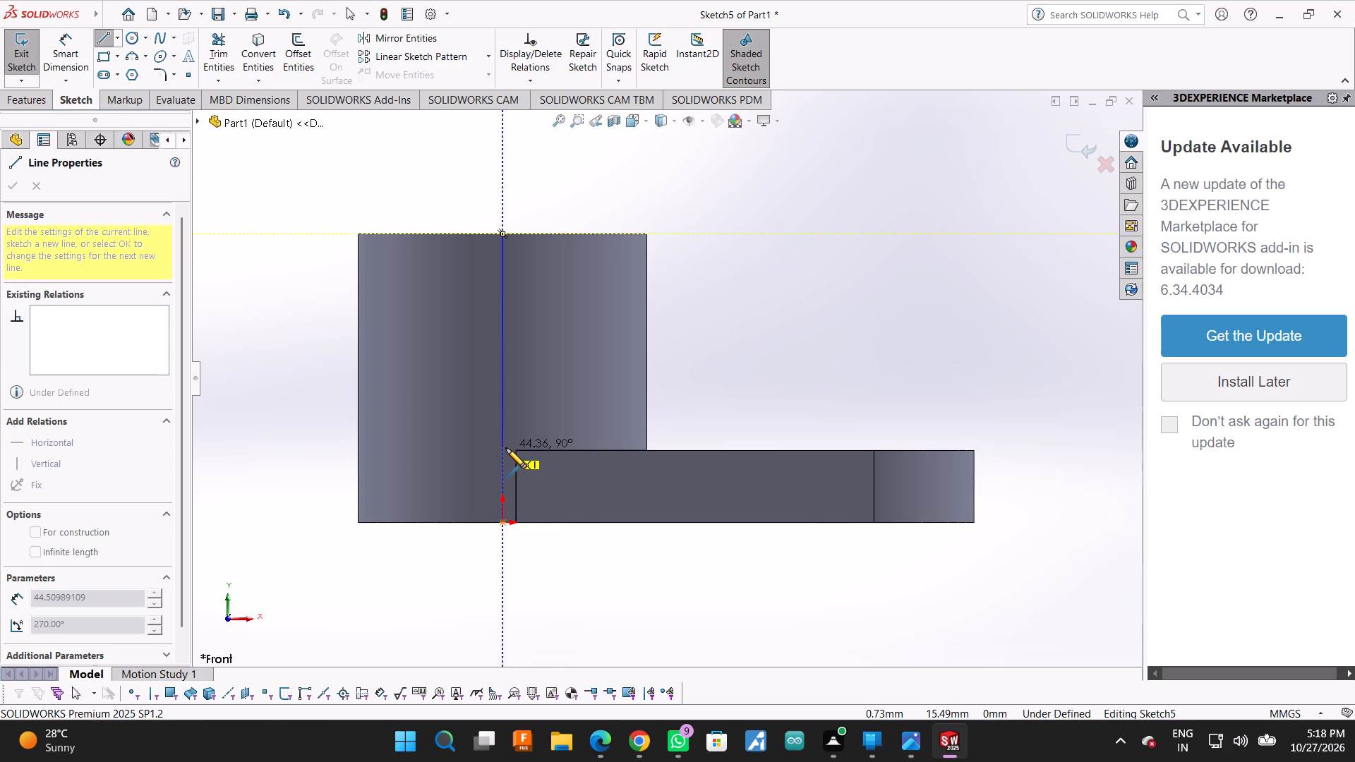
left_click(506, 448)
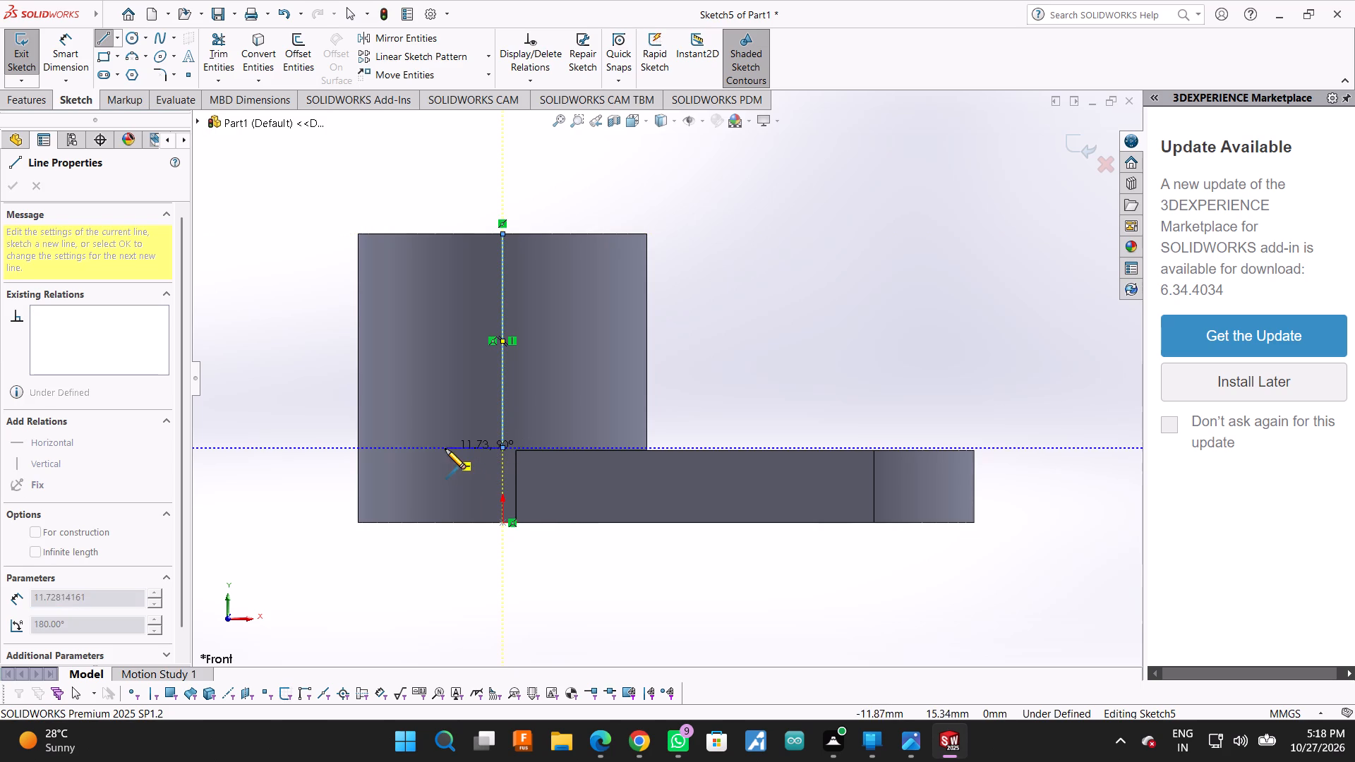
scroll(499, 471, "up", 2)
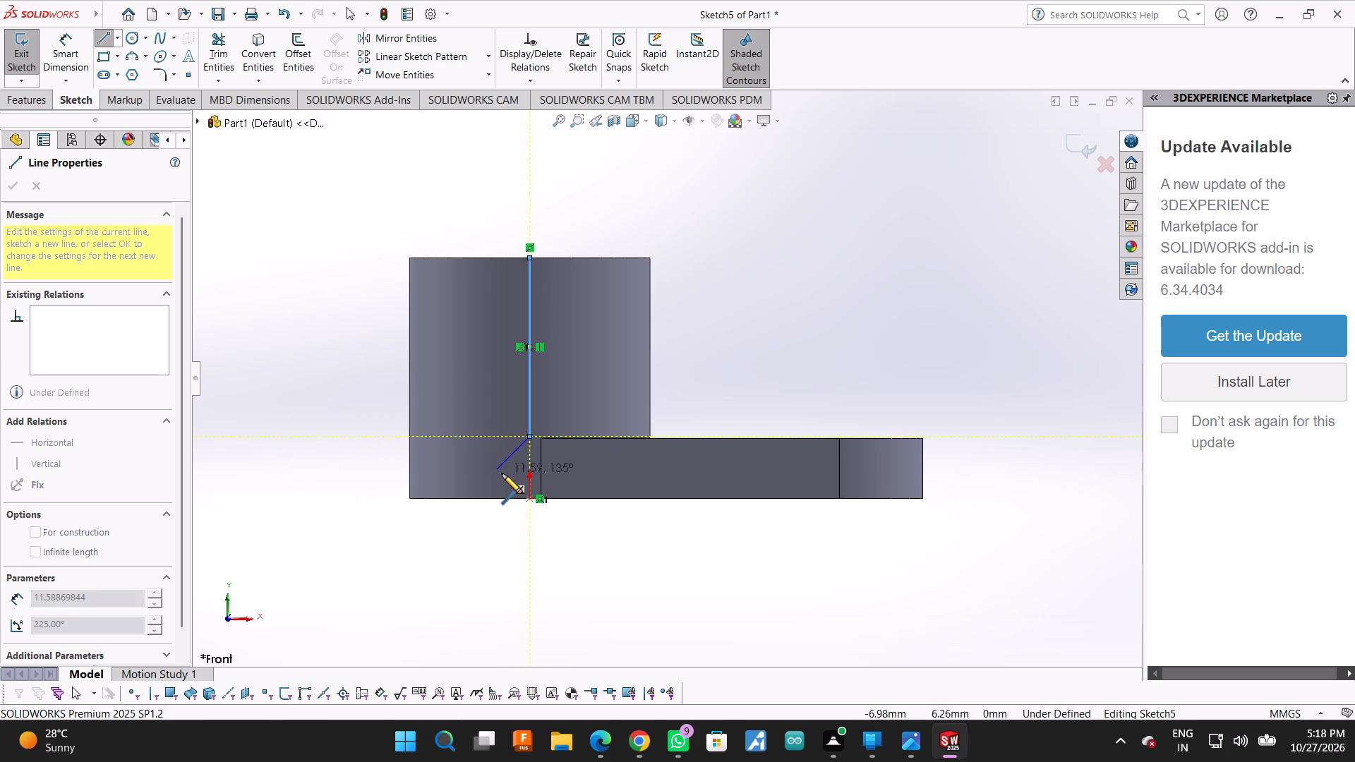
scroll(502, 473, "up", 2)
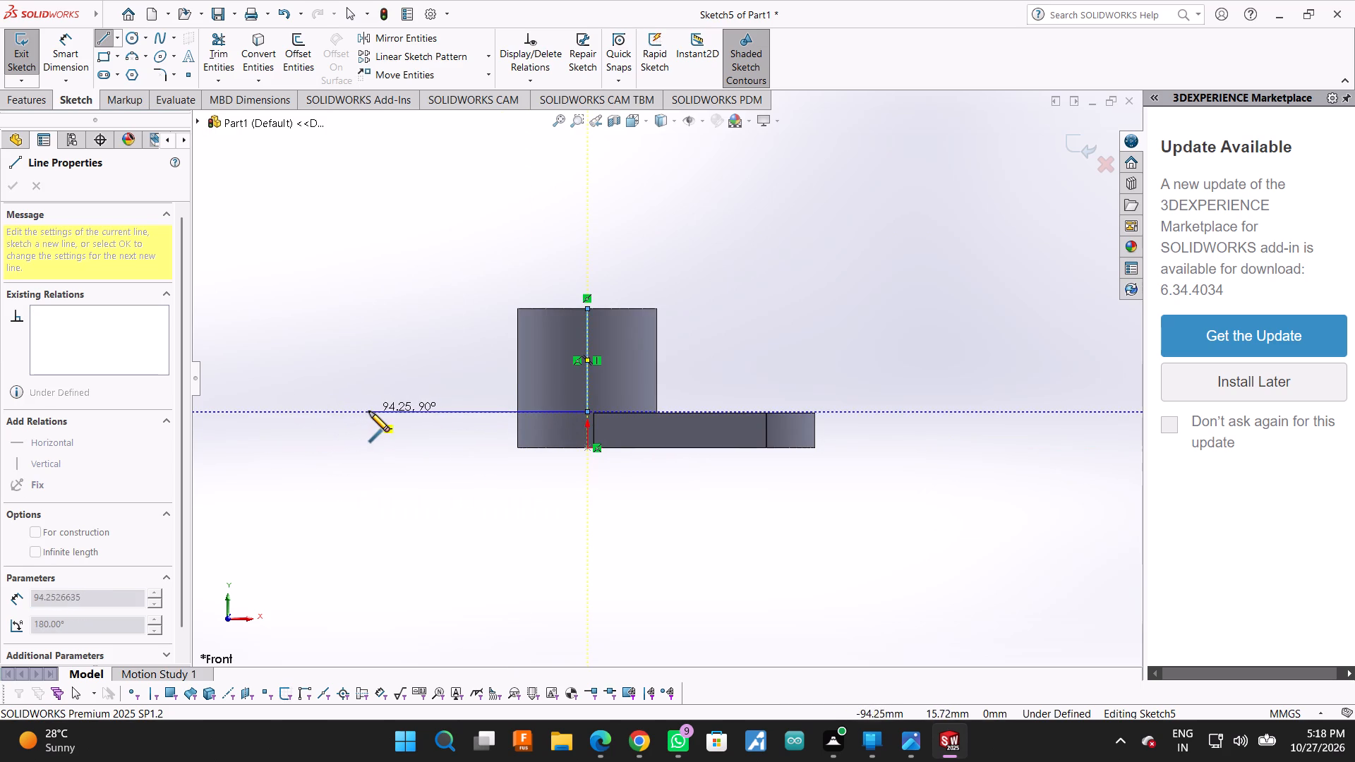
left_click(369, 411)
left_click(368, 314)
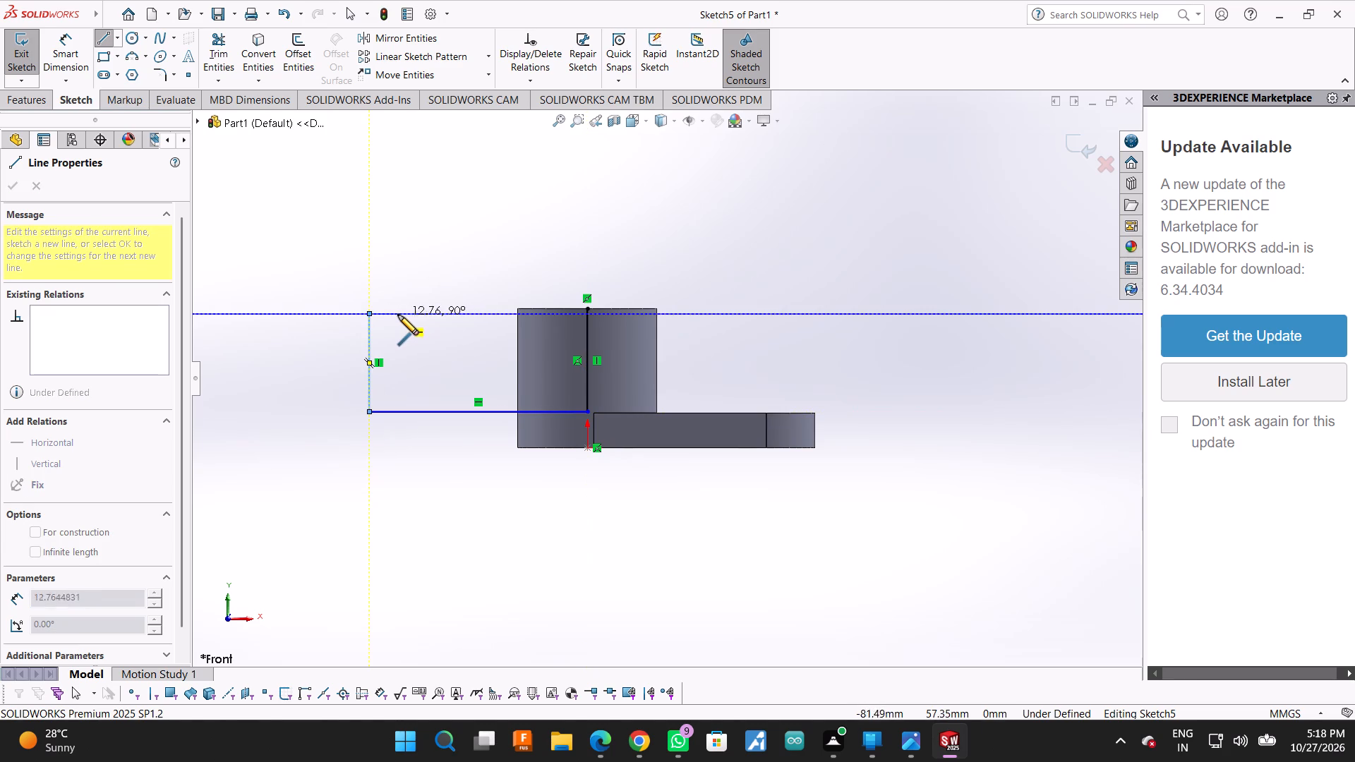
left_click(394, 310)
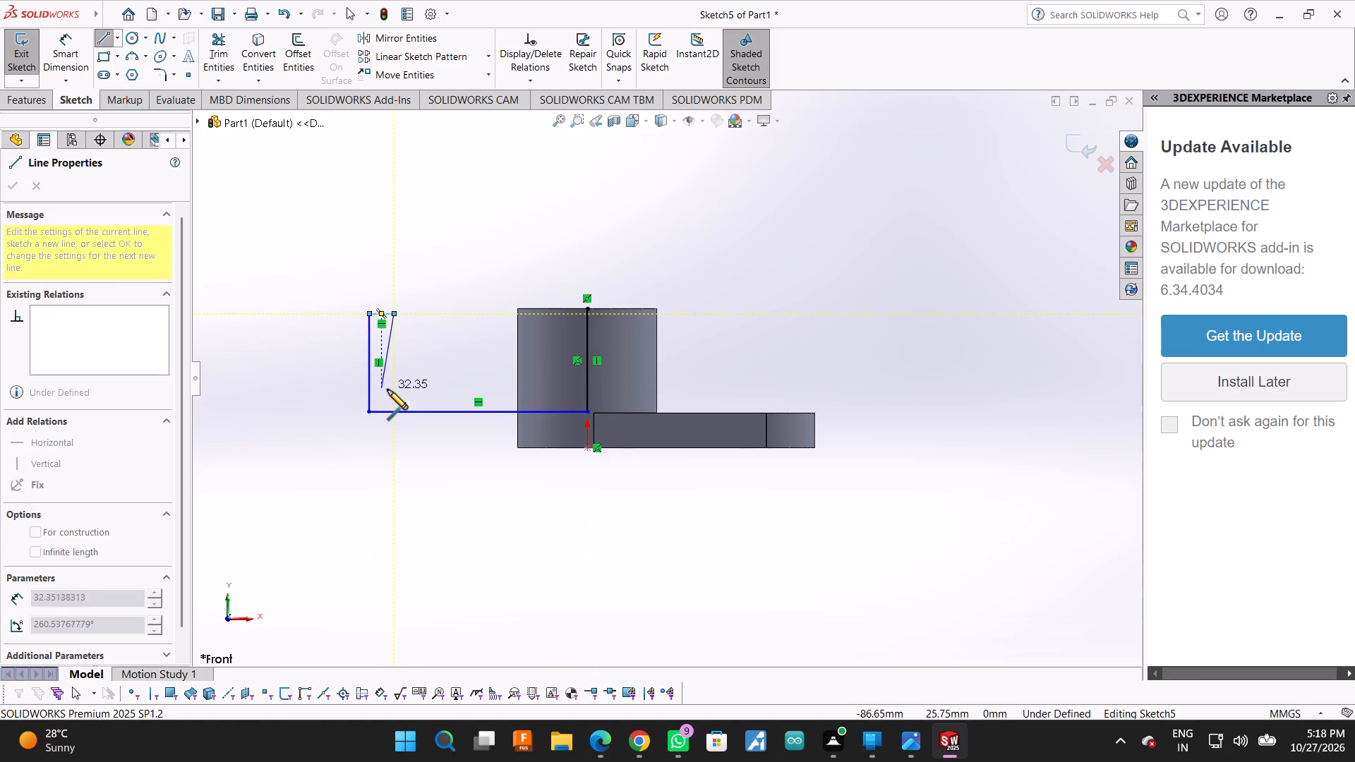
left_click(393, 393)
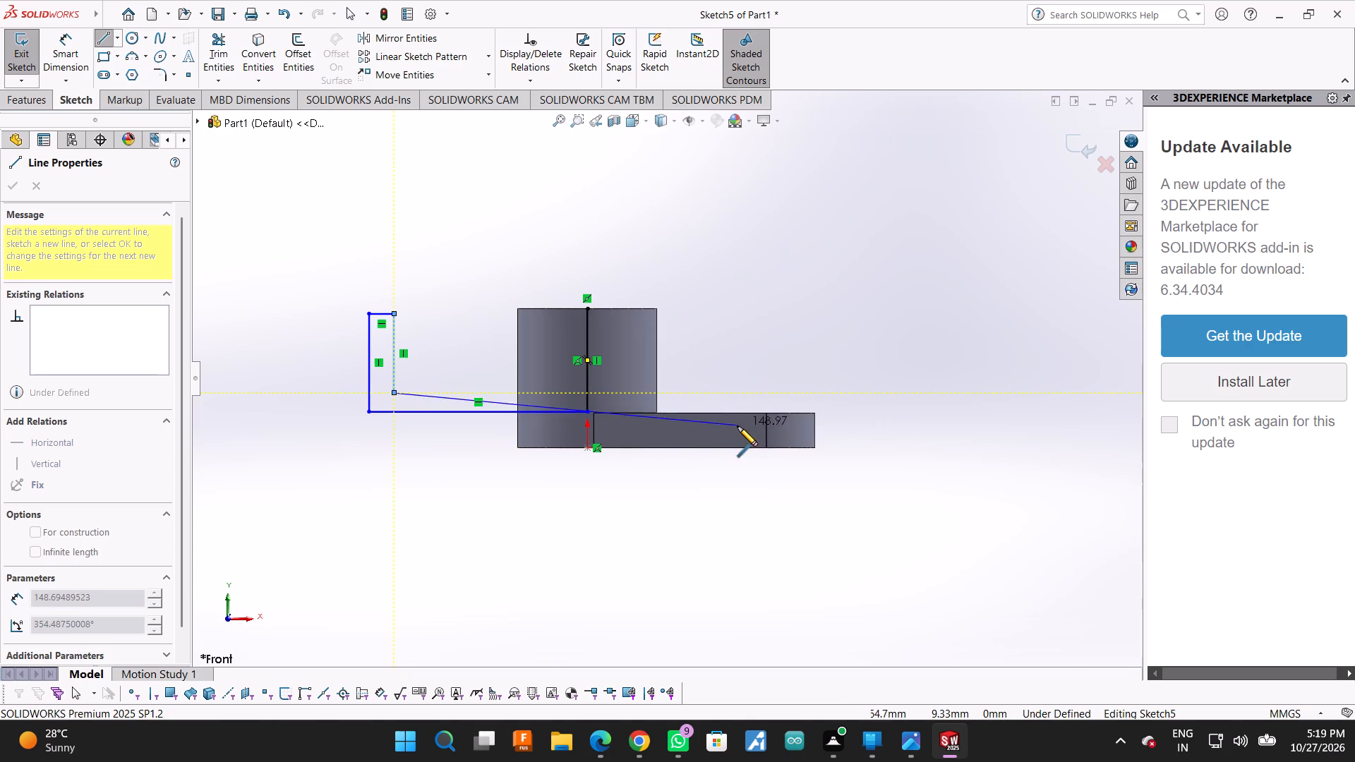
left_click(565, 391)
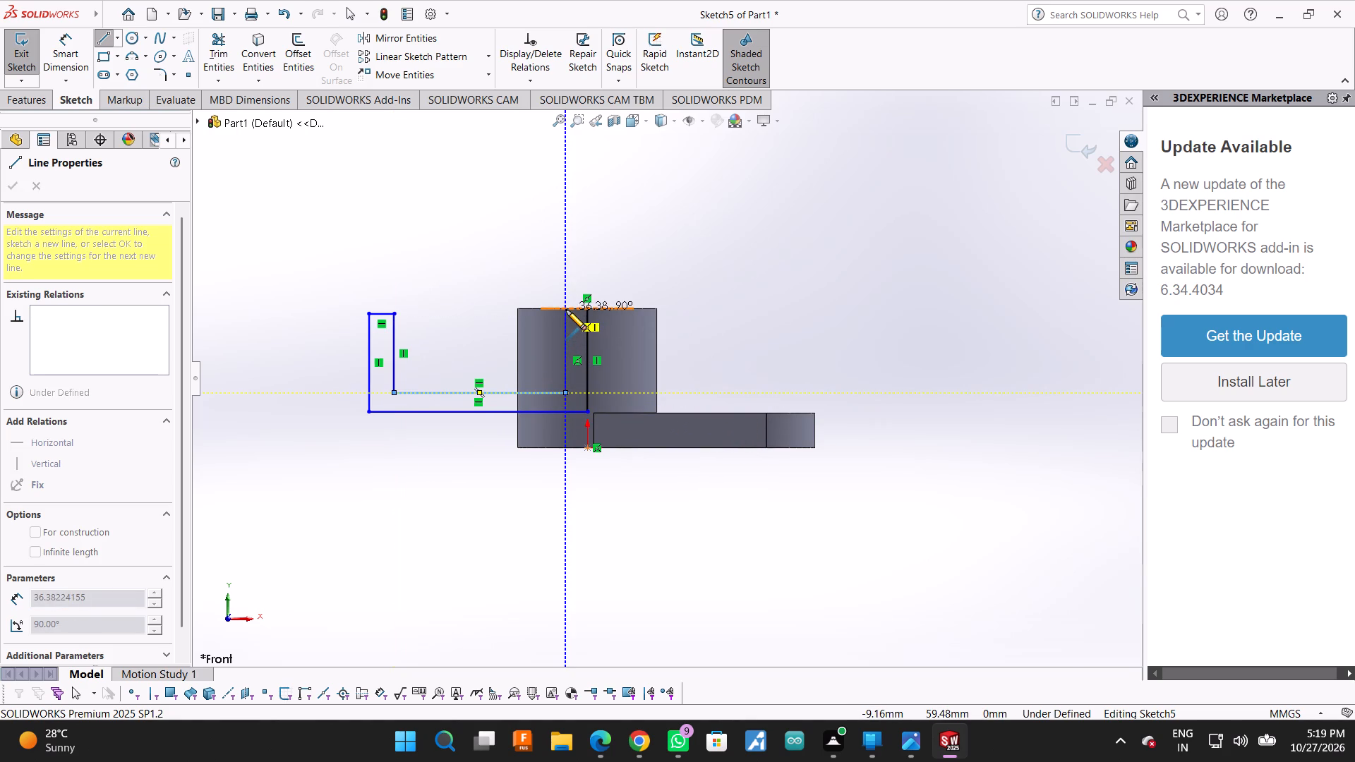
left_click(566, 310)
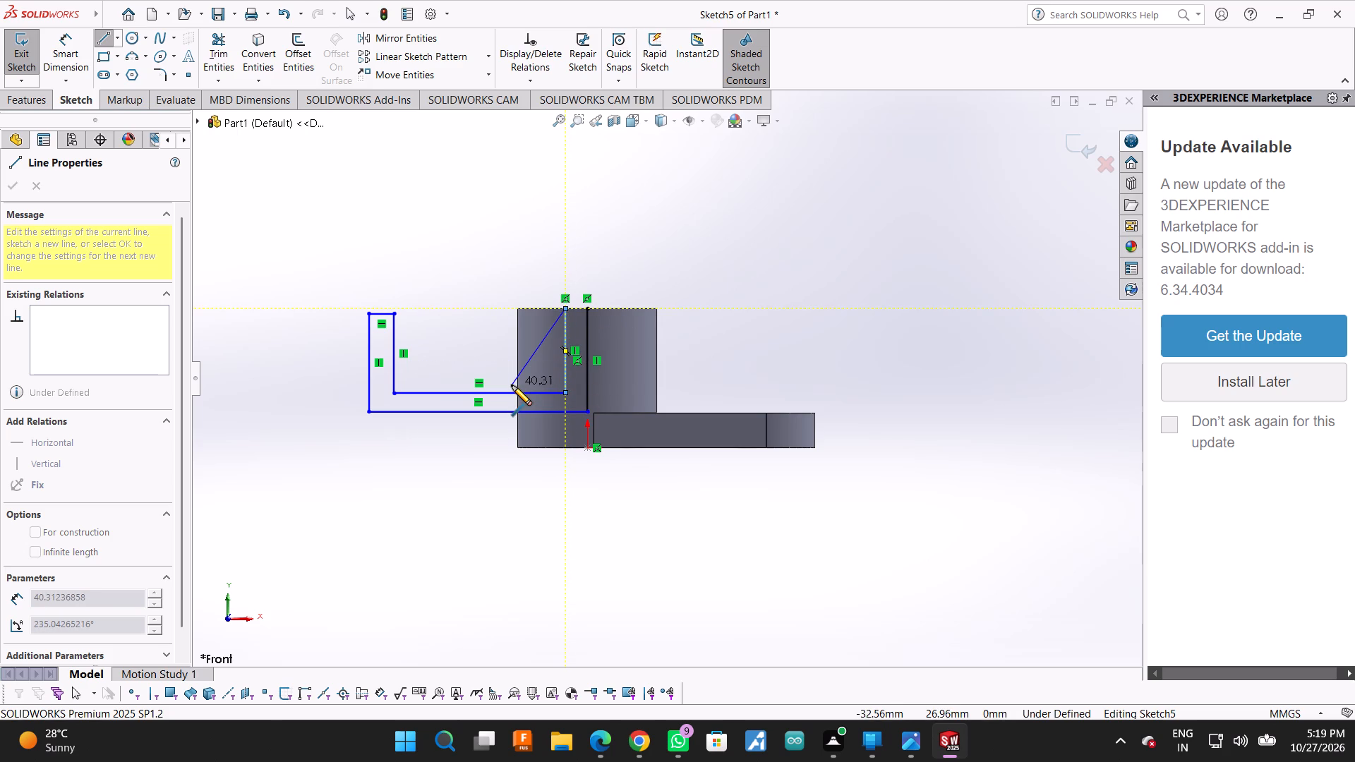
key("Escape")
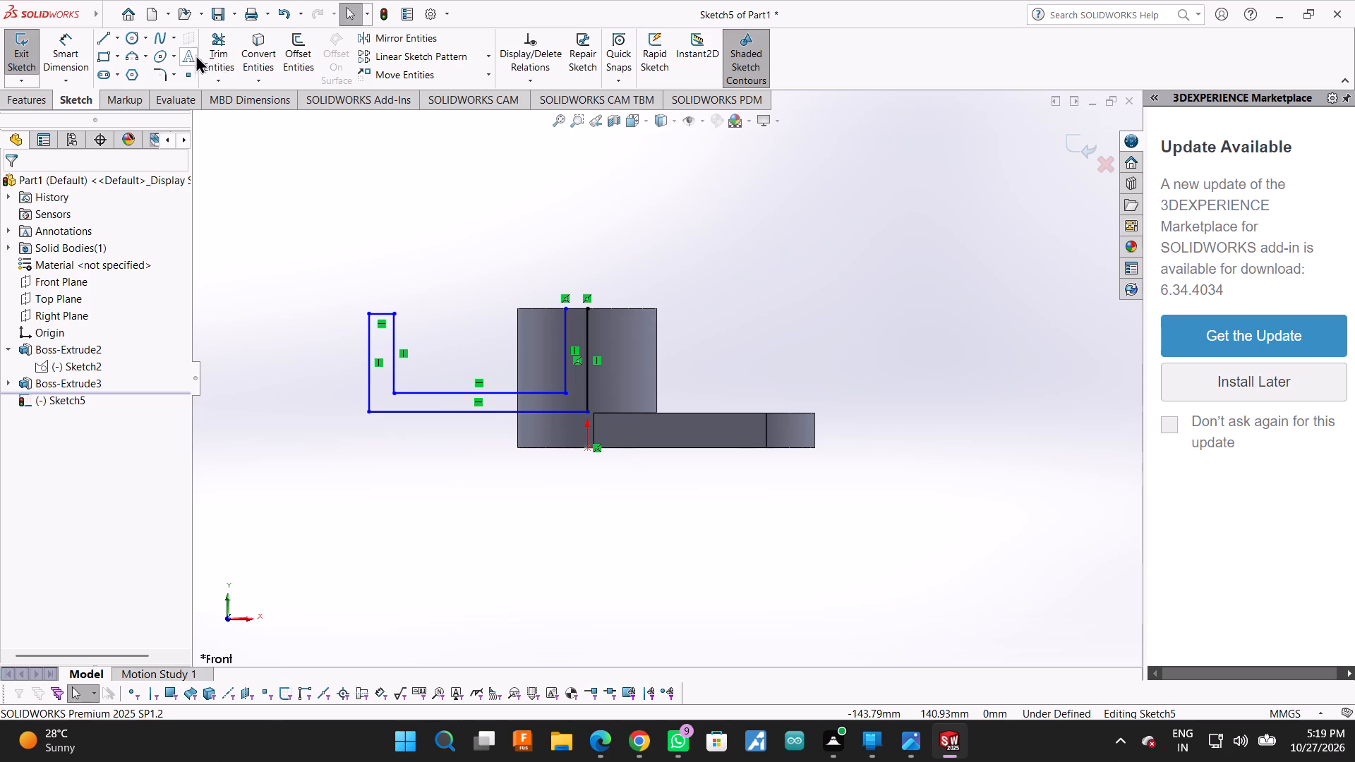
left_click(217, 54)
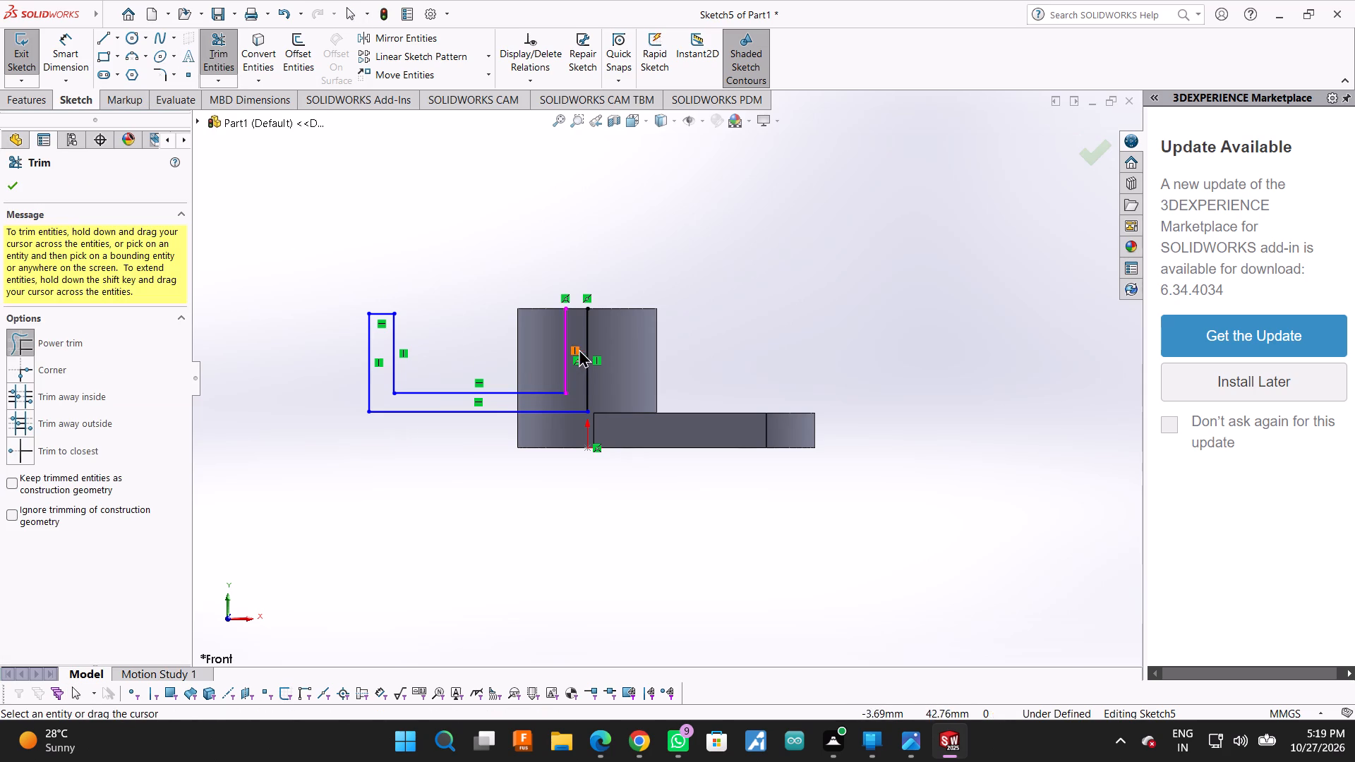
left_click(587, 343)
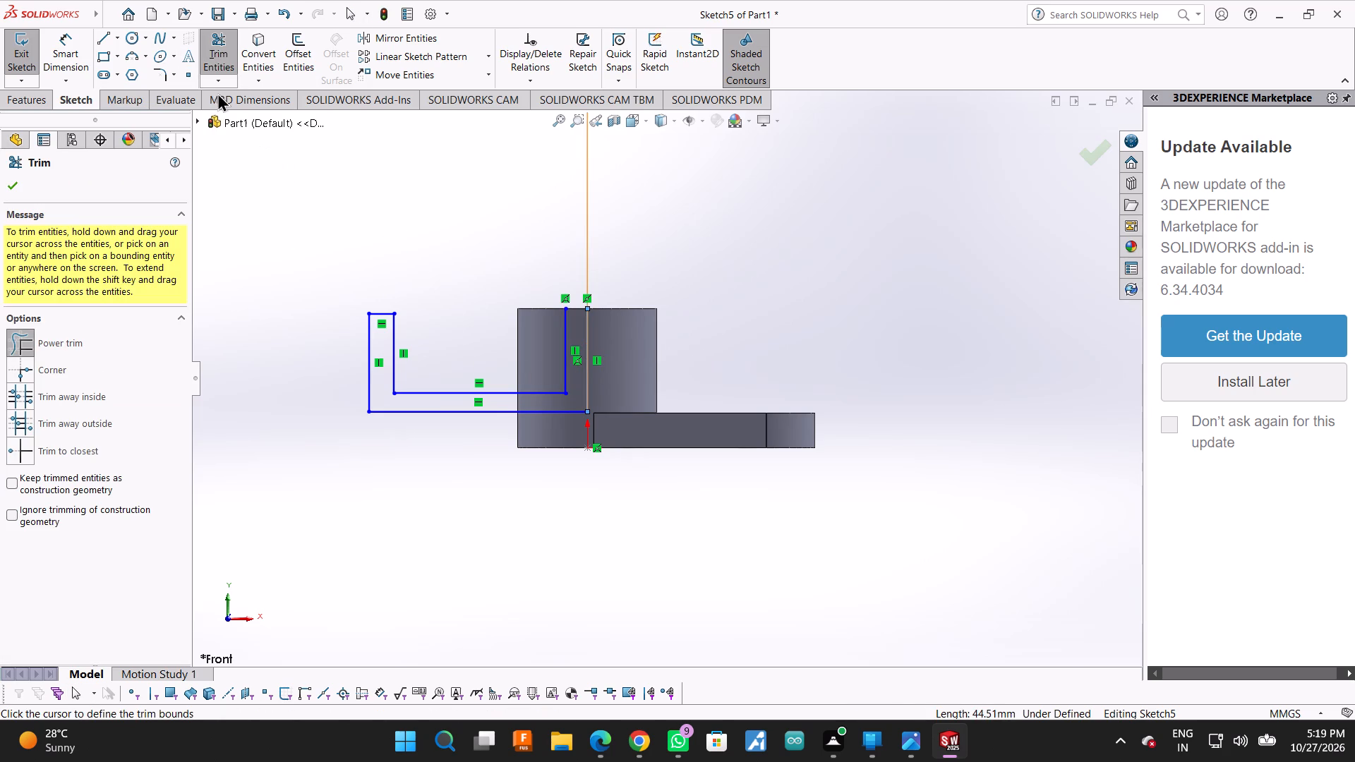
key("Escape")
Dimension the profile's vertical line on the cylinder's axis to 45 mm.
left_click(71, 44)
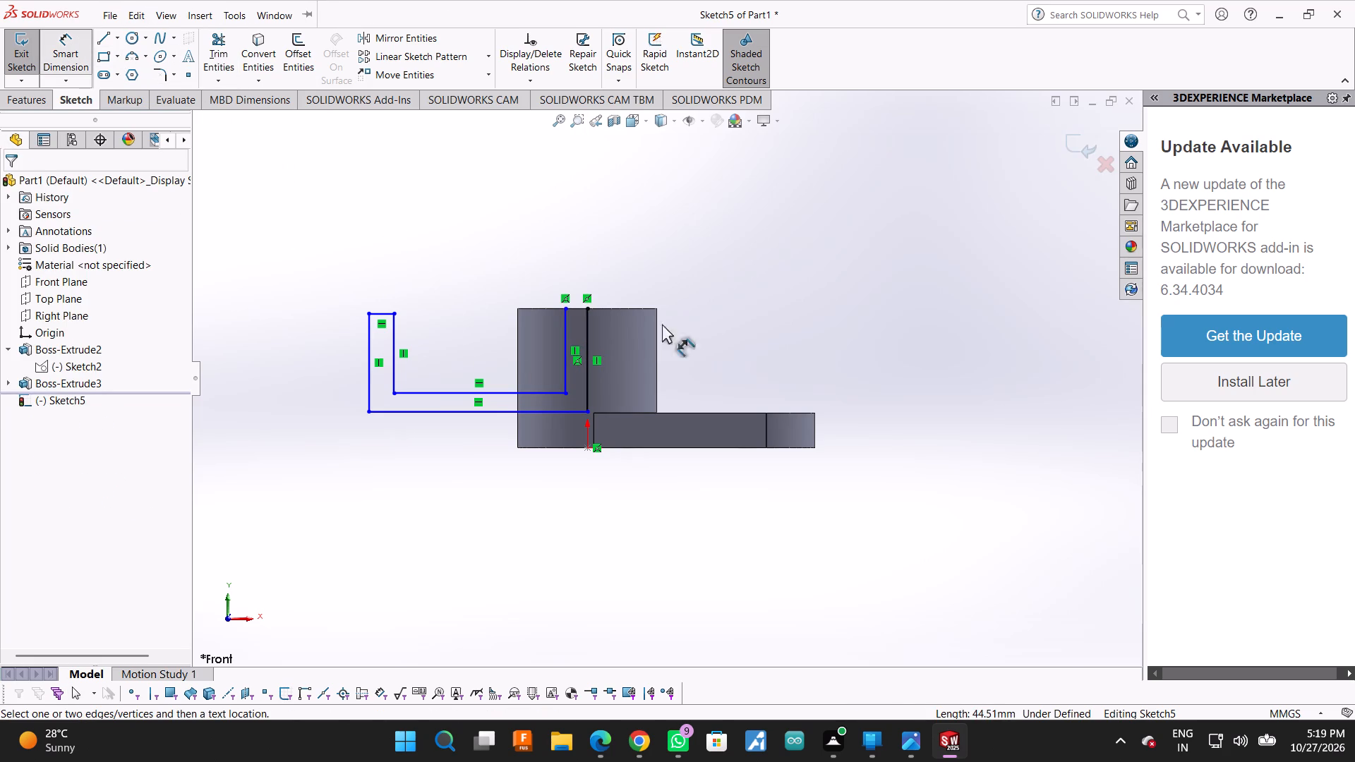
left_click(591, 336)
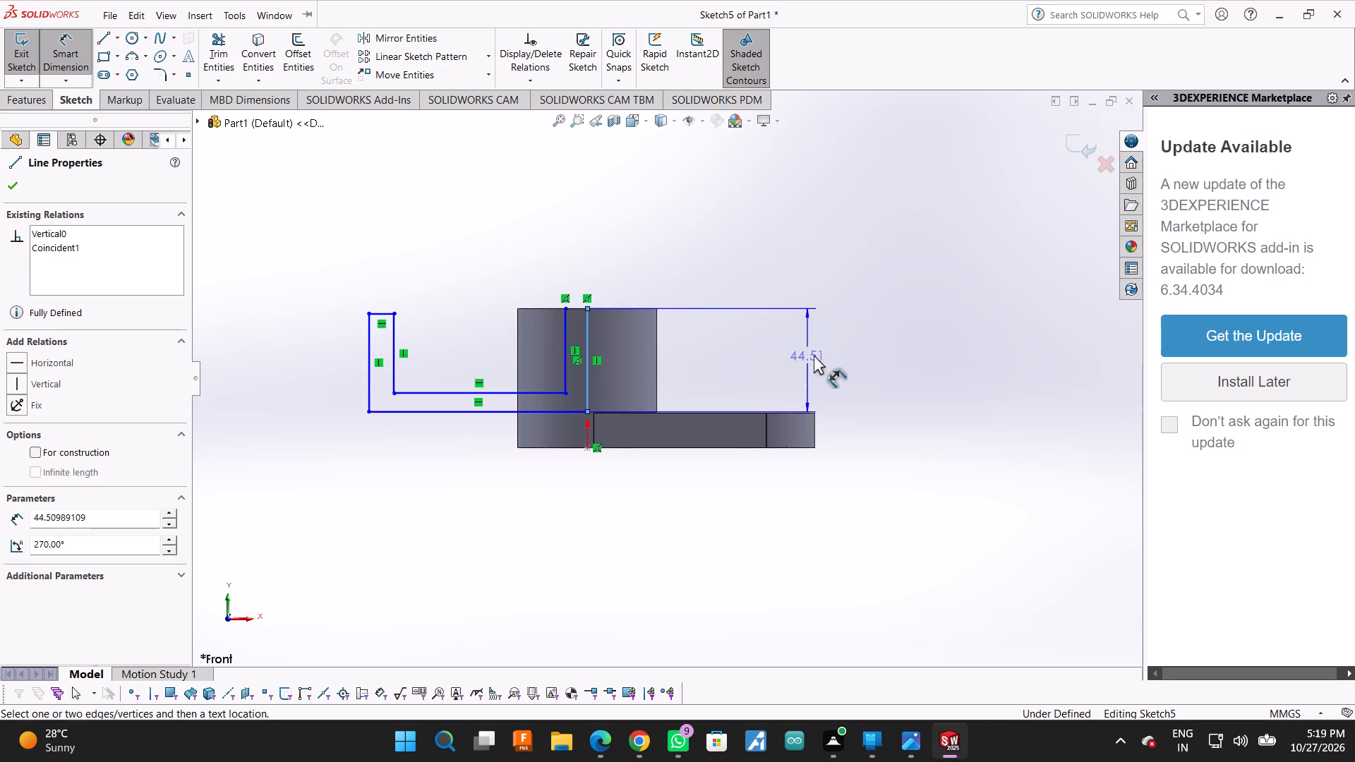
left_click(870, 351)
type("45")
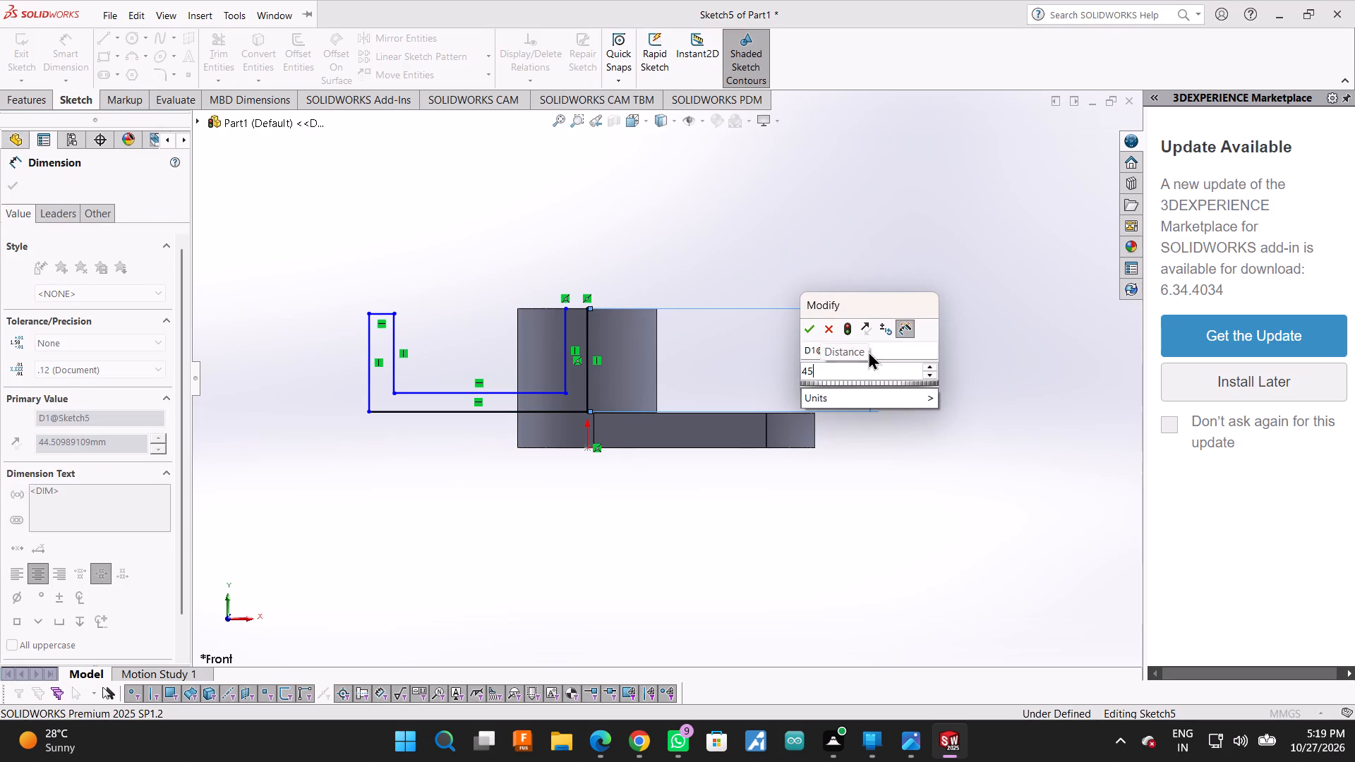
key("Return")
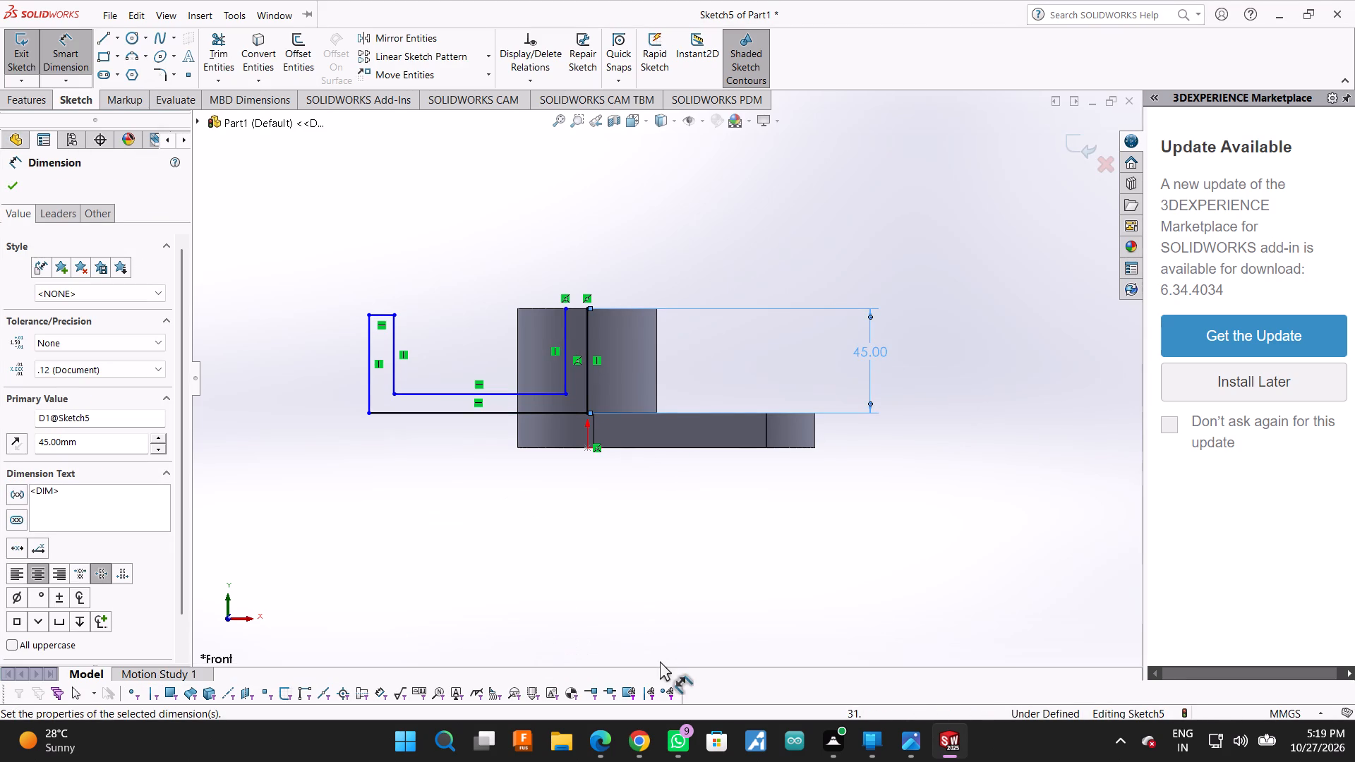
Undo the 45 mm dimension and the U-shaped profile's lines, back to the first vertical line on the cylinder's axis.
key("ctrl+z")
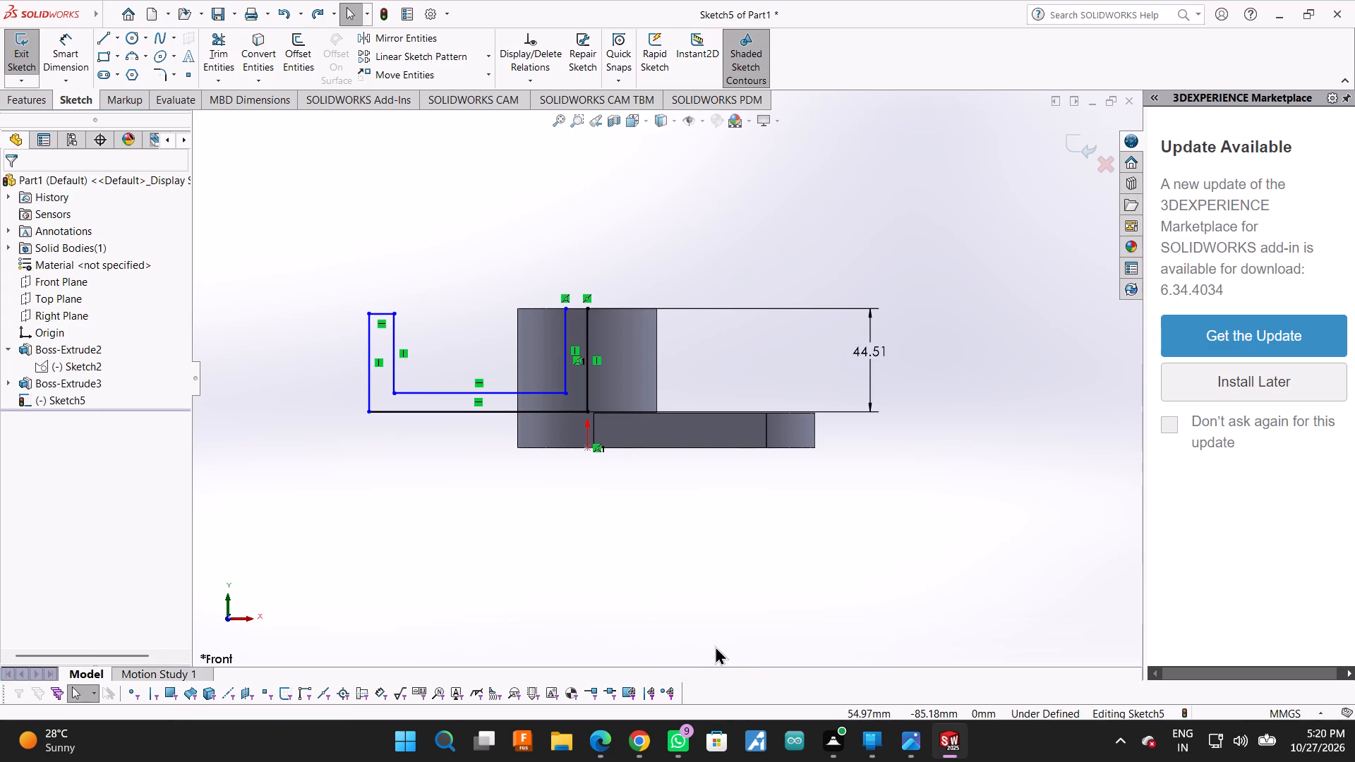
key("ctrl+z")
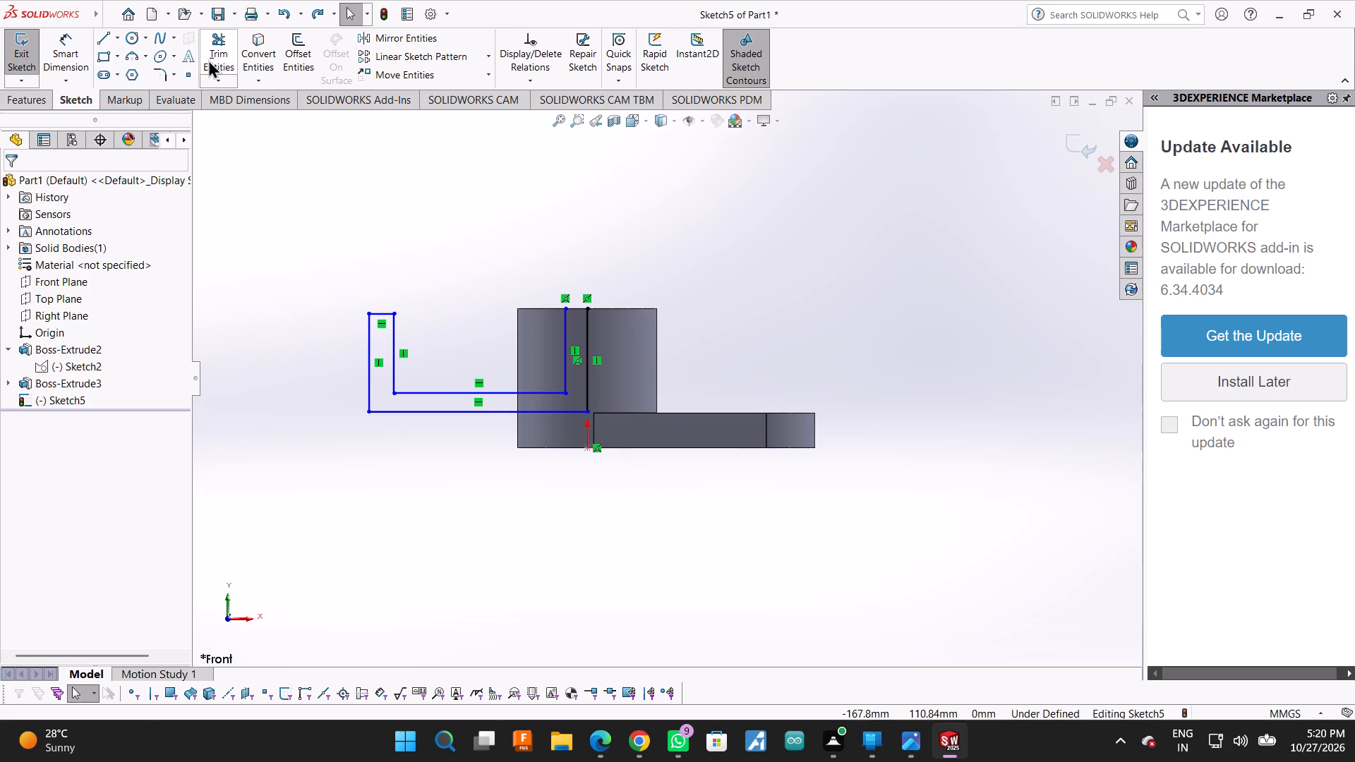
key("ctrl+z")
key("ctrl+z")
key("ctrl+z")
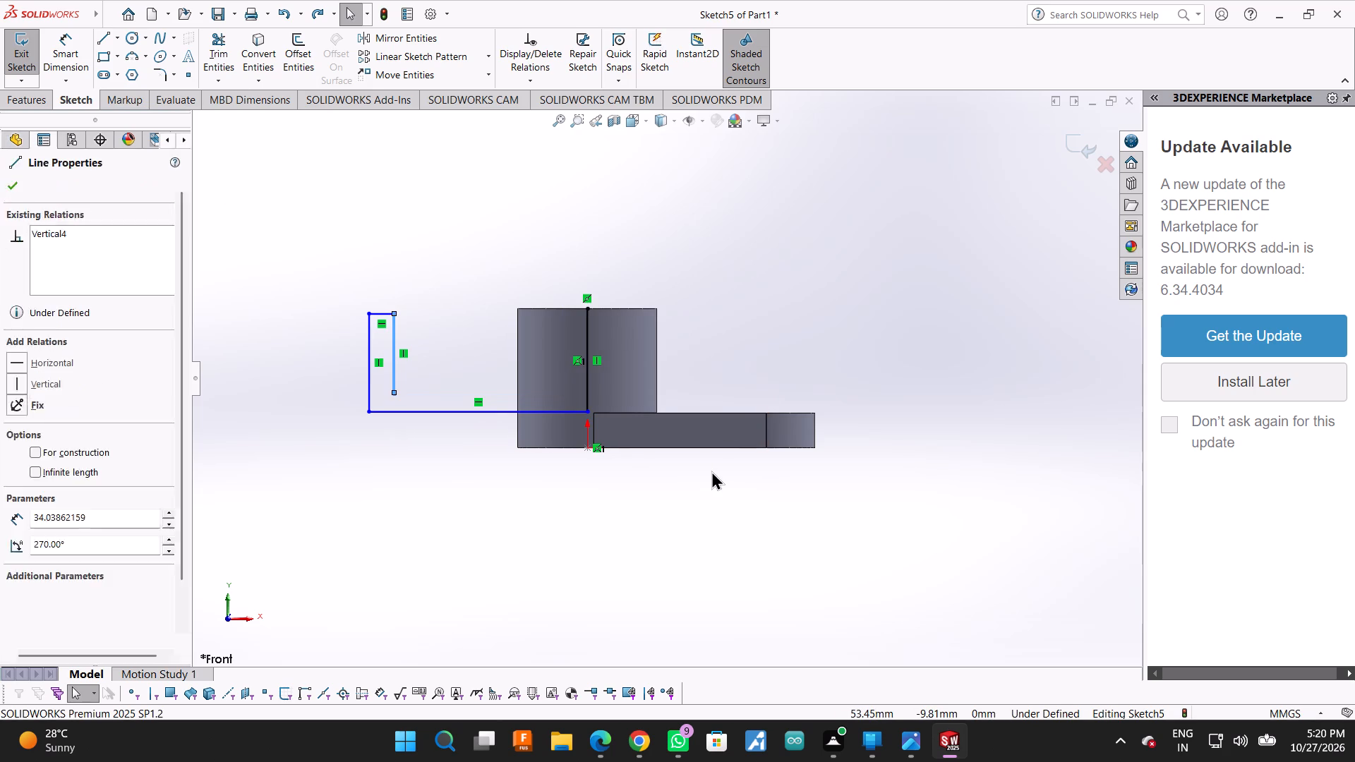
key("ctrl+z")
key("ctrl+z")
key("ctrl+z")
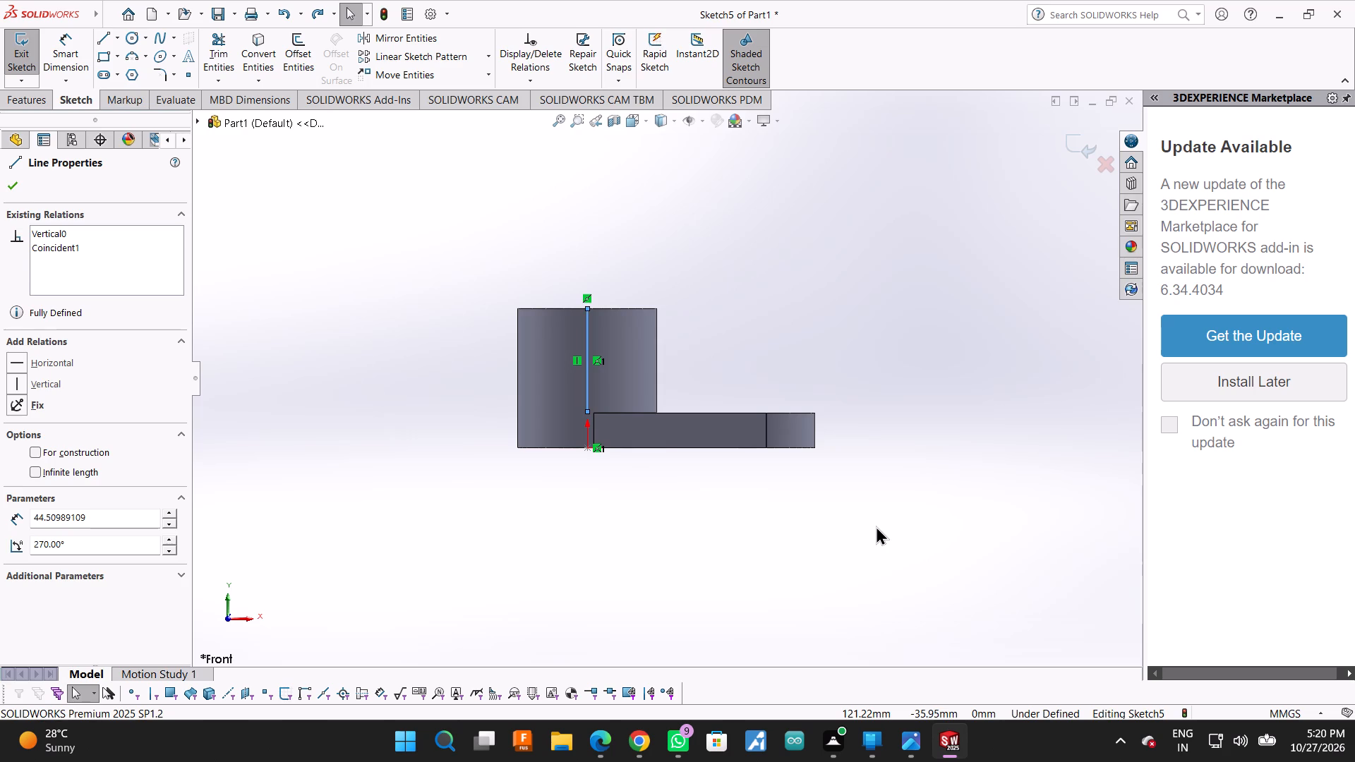
Undo the remaining vertical line, the Front Plane sketch and the link arm's extrusion, back to the arm's sketch.
key("ctrl+z")
key("ctrl+z")
key("ctrl+z")
key("ctrl+z")
key("ctrl+z")
key("ctrl+z")
key("ctrl+z")
key("ctrl+z")
key("ctrl+z")
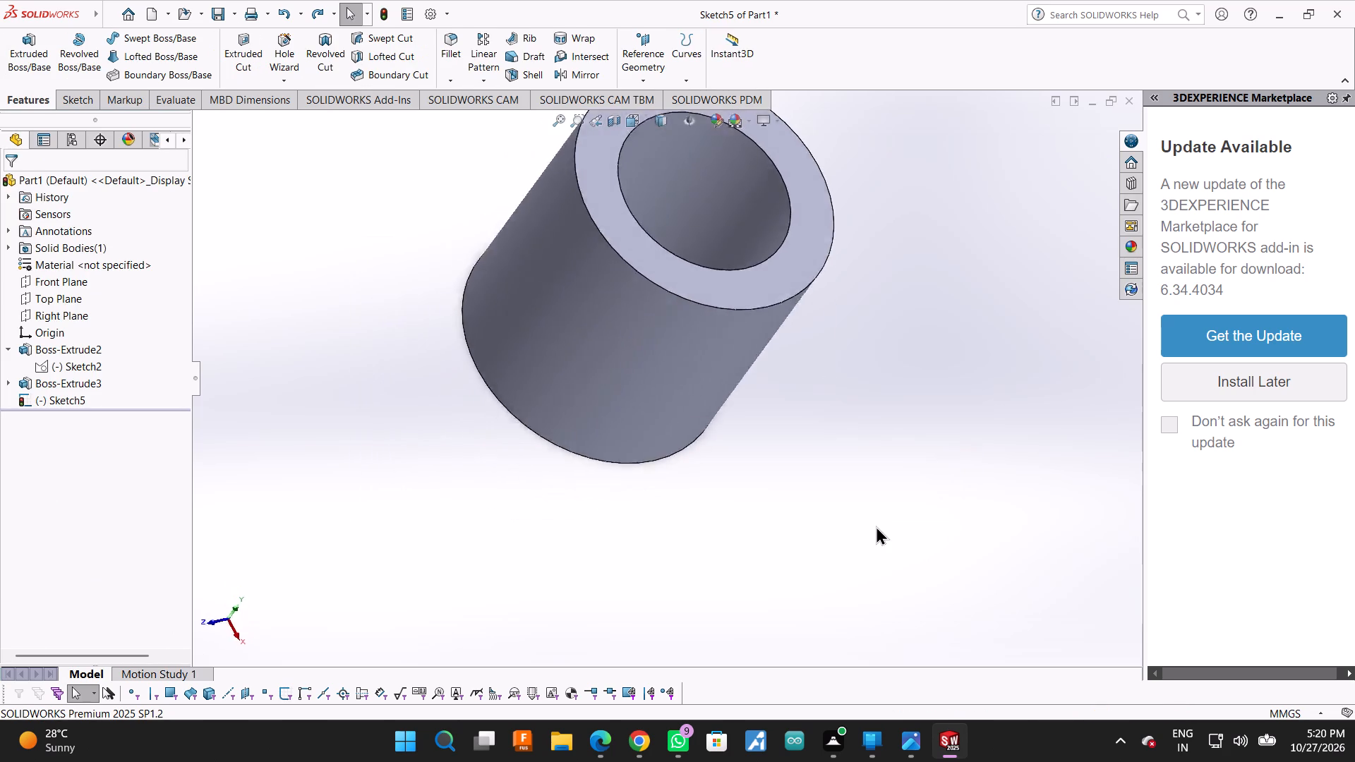
key("ctrl+z")
key("ctrl+z")
key("ctrl+z")
key("ctrl+z")
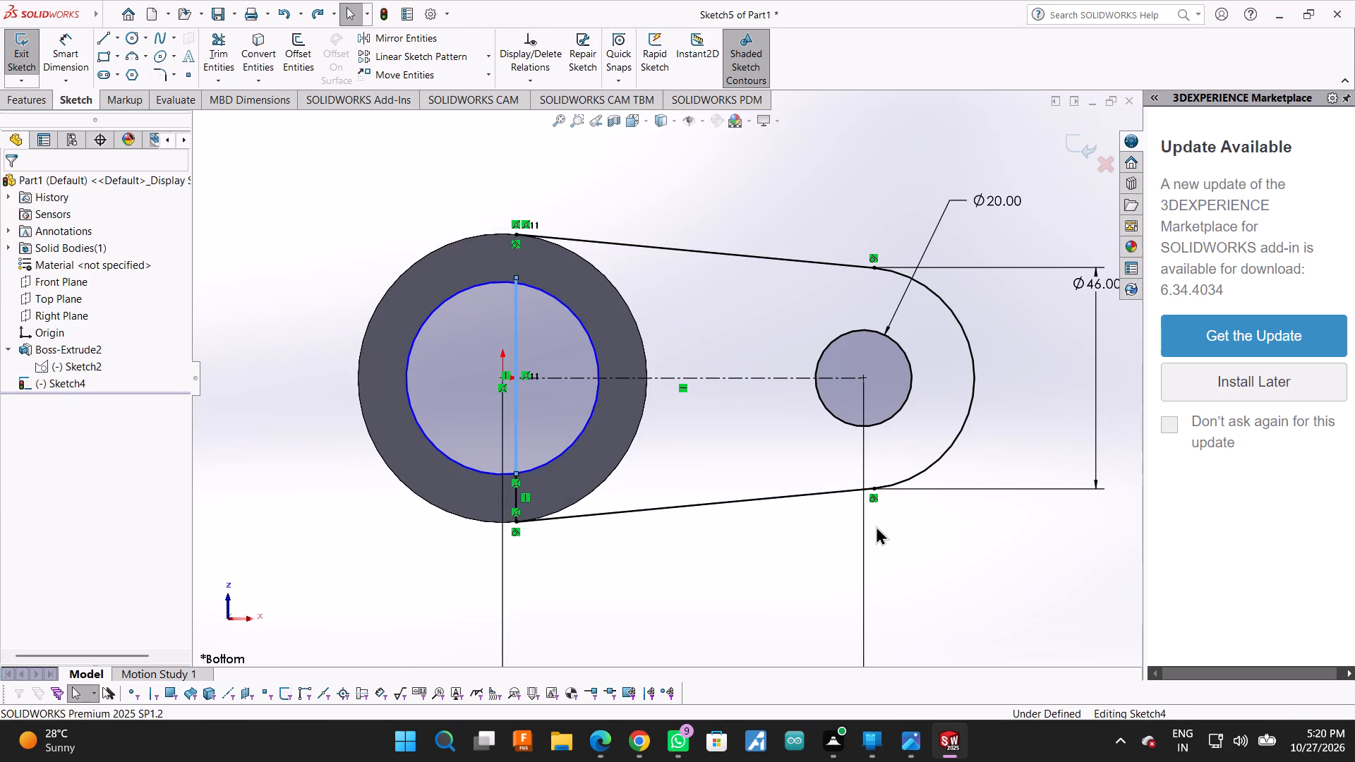
Undo the whole link arm sketch on the cylinder's end face, including its tangent lines, centerline, dimensions and circles.
key("ctrl+z")
key("ctrl+z")
key("ctrl+z")
key("ctrl+z")
key("ctrl+z")
key("ctrl+z")
key("ctrl+z")
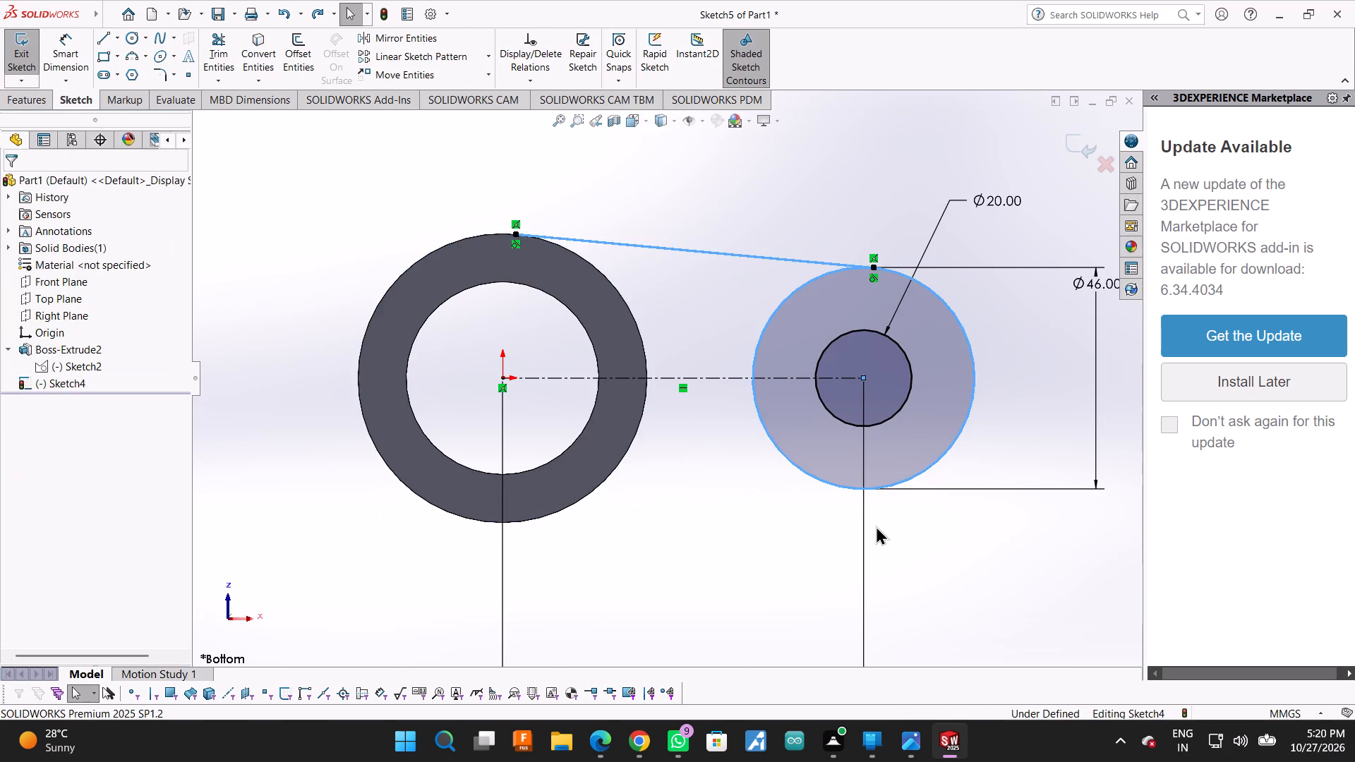
key("ctrl+z")
key("ctrl+z")
key("ctrl+z")
key("ctrl+z")
key("ctrl+z")
key("ctrl+z")
key("ctrl+z")
key("ctrl+z")
key("ctrl+z")
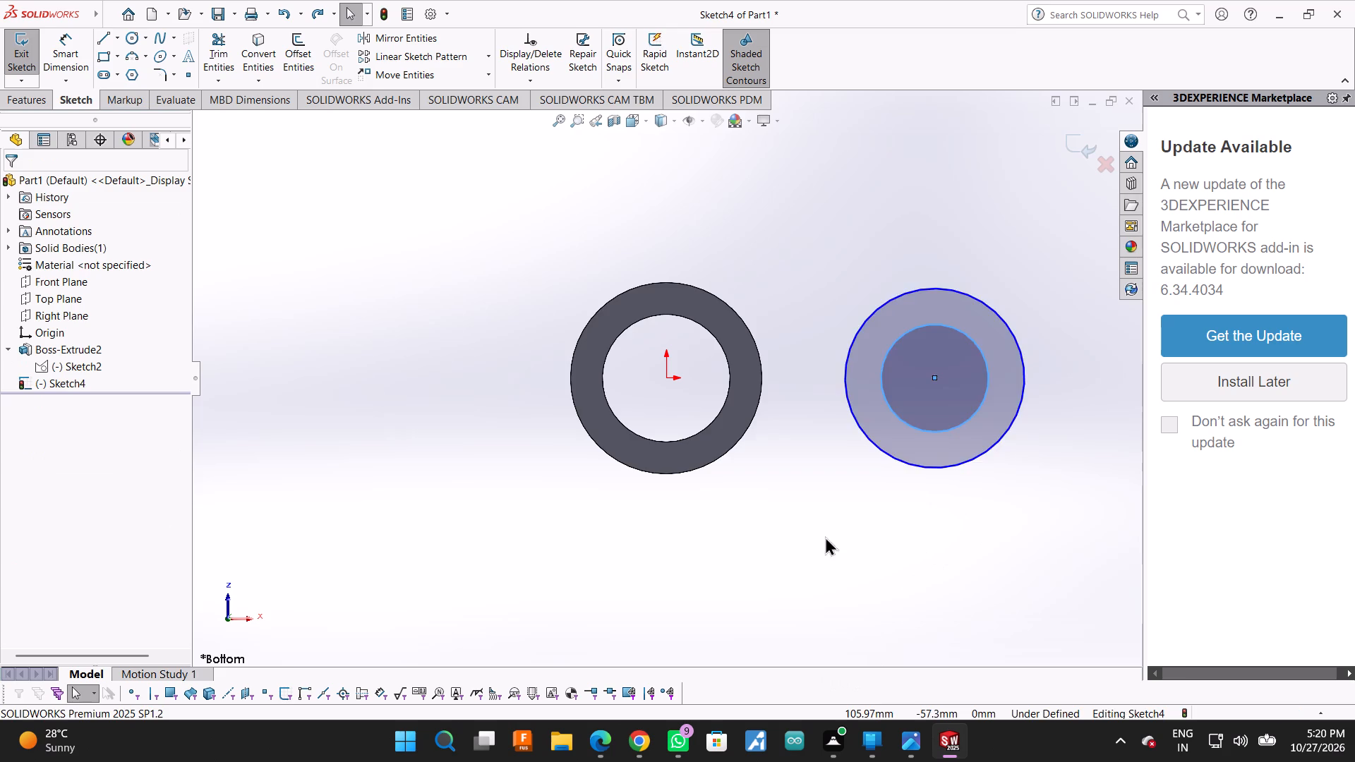
key("ctrl+z")
key("ctrl+z")
key("ctrl+z")
key("ctrl+z")
key("ctrl+z")
key("ctrl+z")
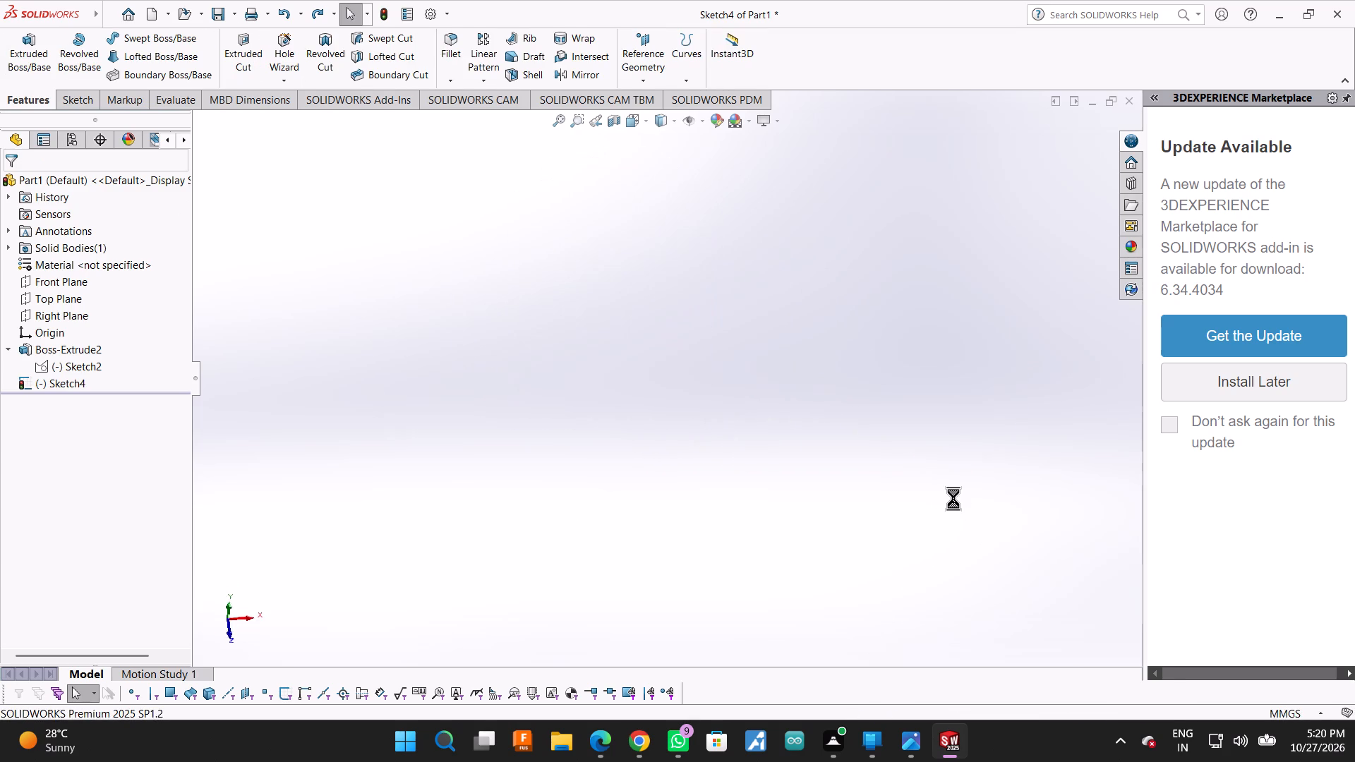
Undo the hollow cylinder's extrusion and the base sketch's centerline and tangent lines, back to its four dimensioned circles.
key("ctrl+z")
key("ctrl+z")
key("ctrl+z")
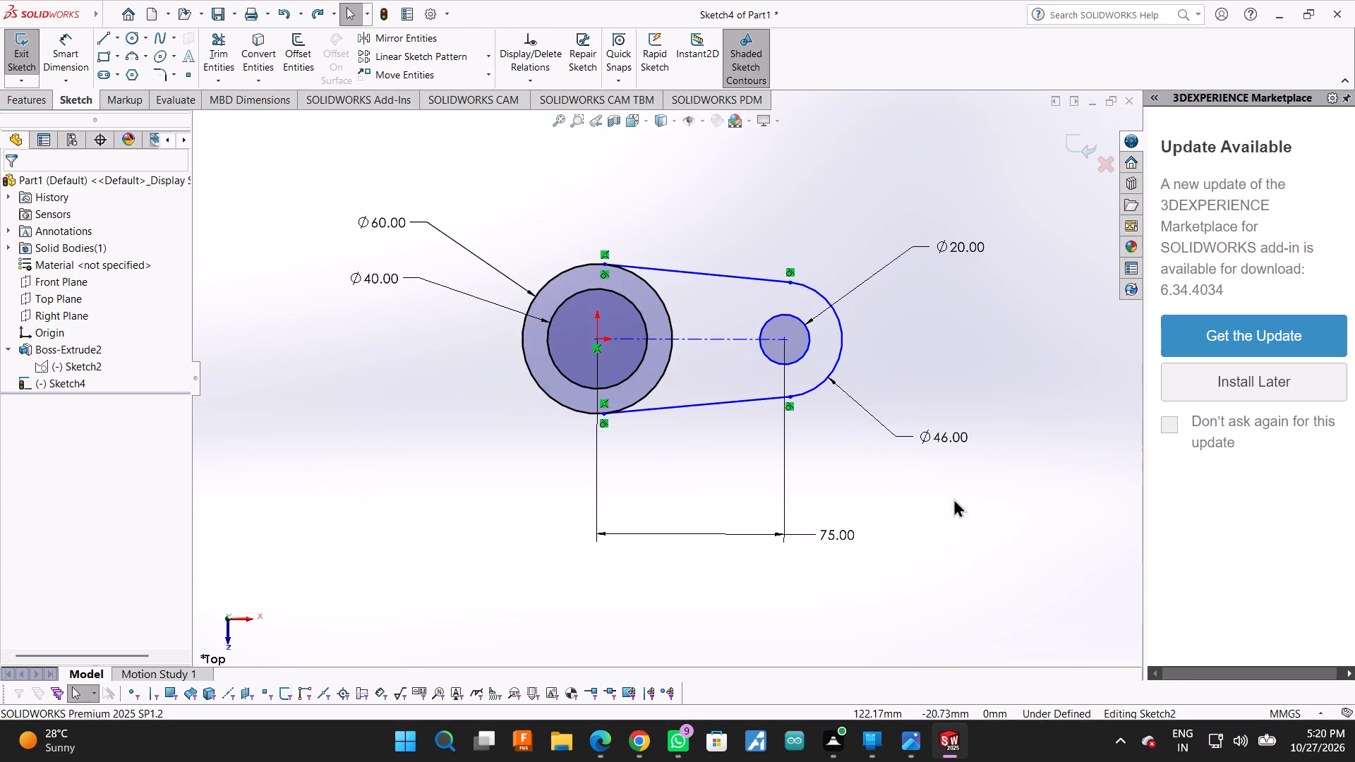
key("ctrl+z")
key("ctrl+z")
key("ctrl+z")
key("ctrl+z")
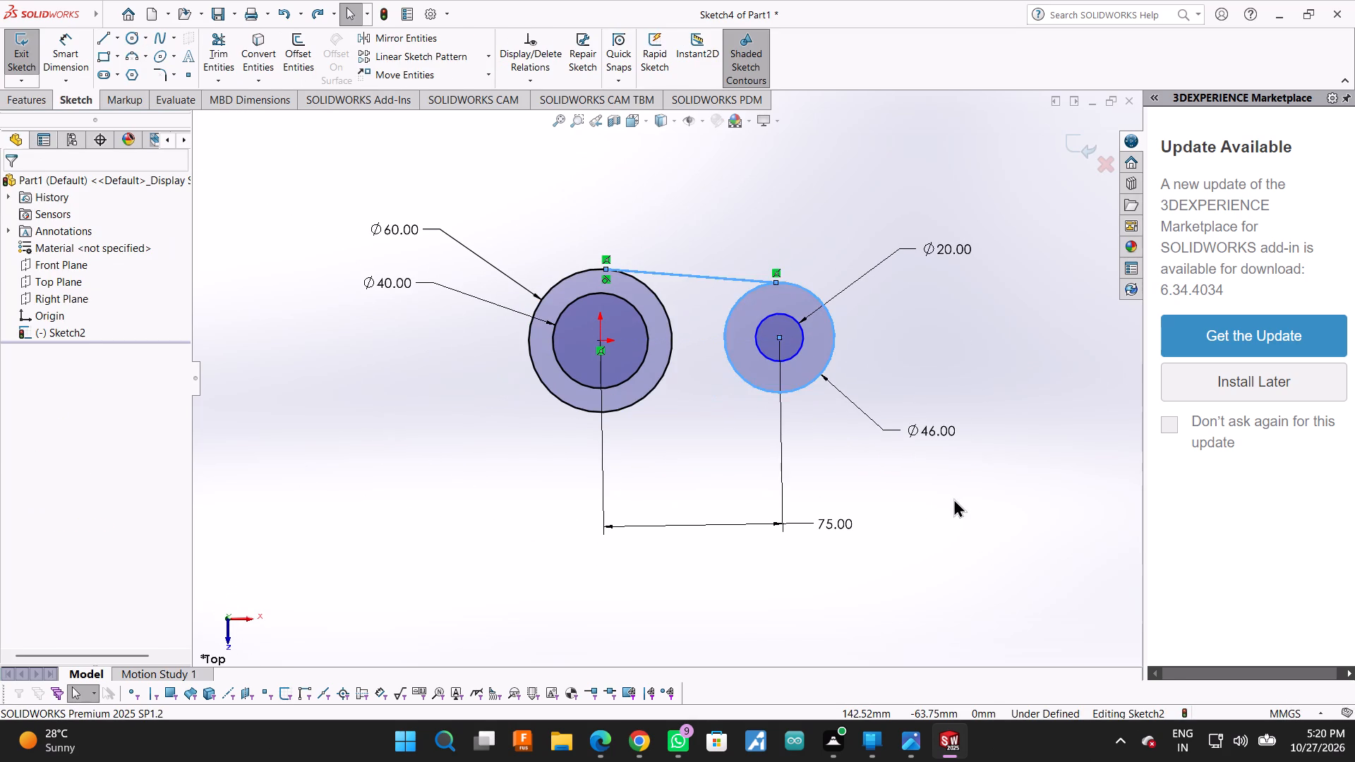
key("ctrl+z")
key("ctrl+z")
key("ctrl+z")
key("ctrl+z")
key("ctrl+z")
key("ctrl+z")
key("ctrl+z")
key("ctrl+z")
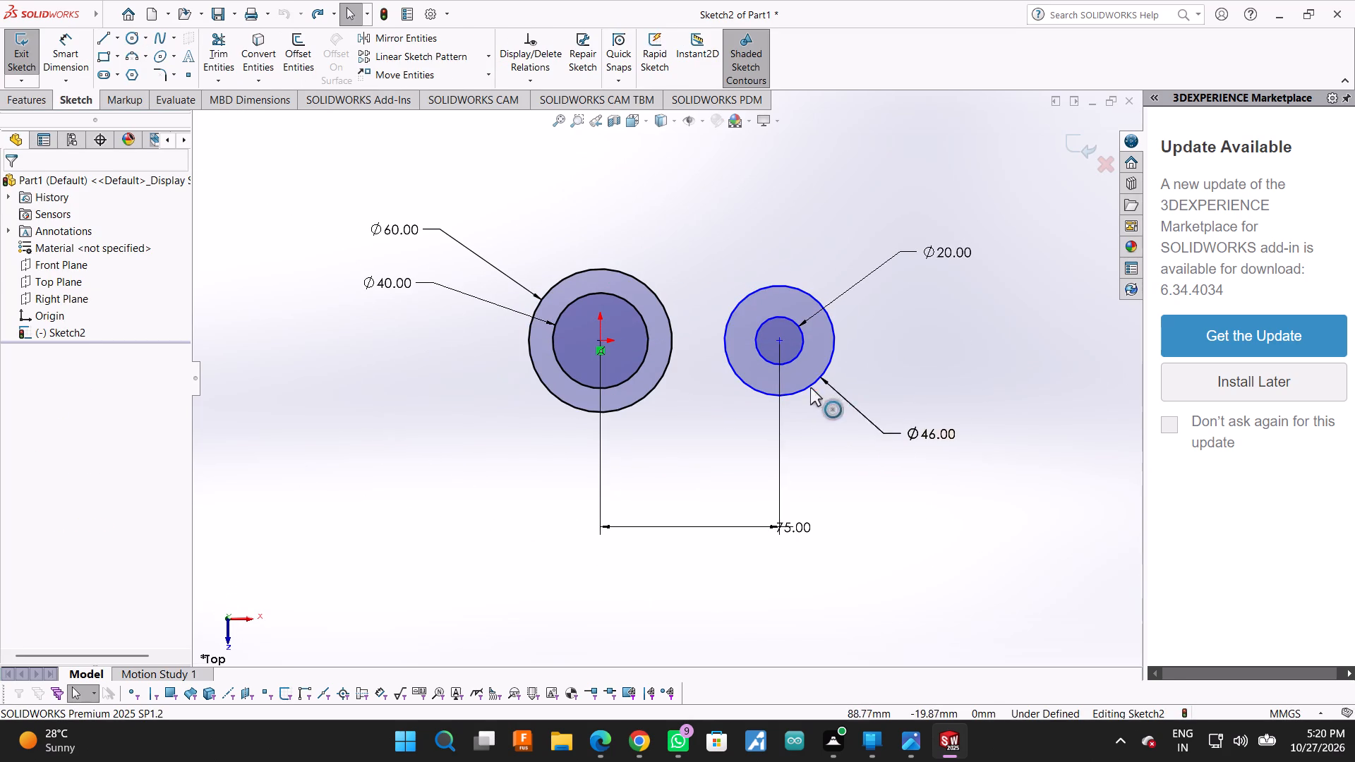
key("ctrl+z")
key("ctrl+z")
key("ctrl+z")
Delete all four circles and their associated dimensions from the Top Plane base sketch.
left_click_drag(455, 184, 450, 248)
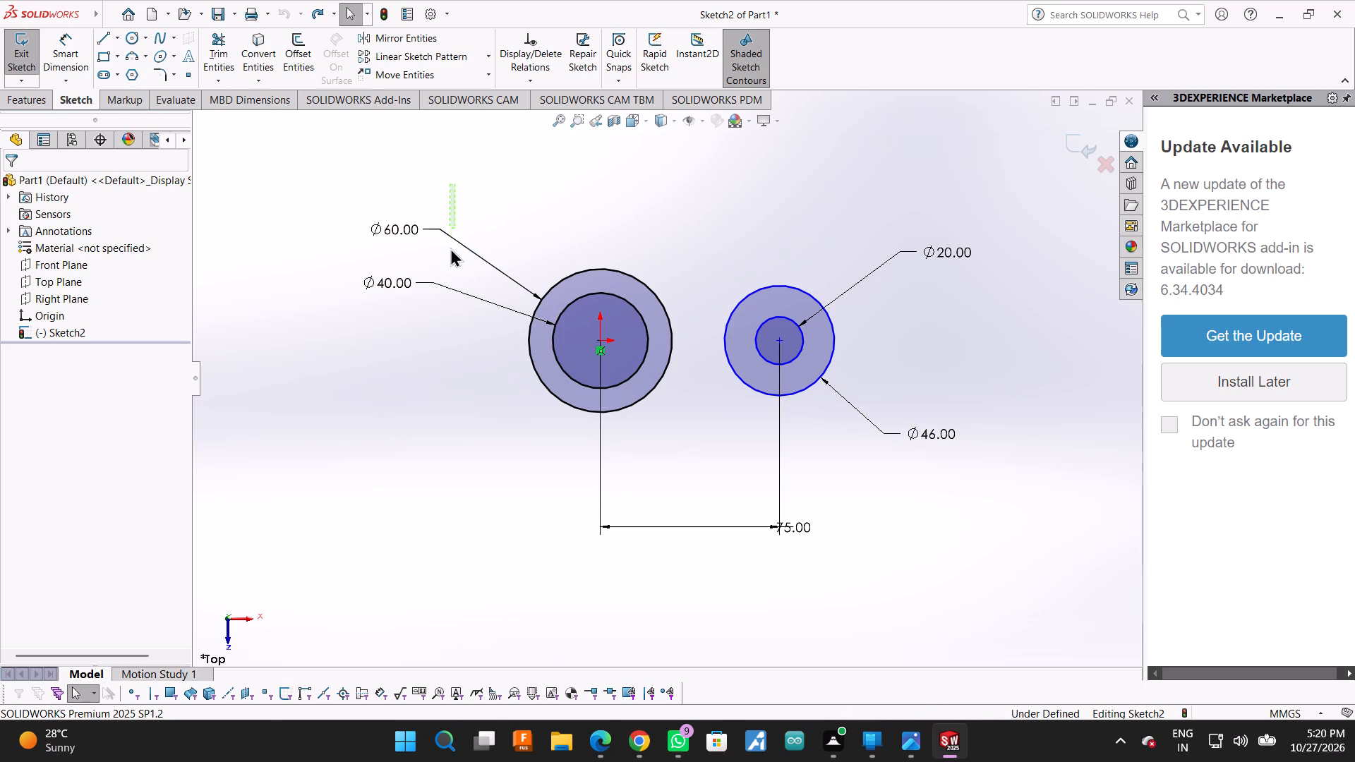
left_click_drag(450, 248, 930, 591)
key("Delete")
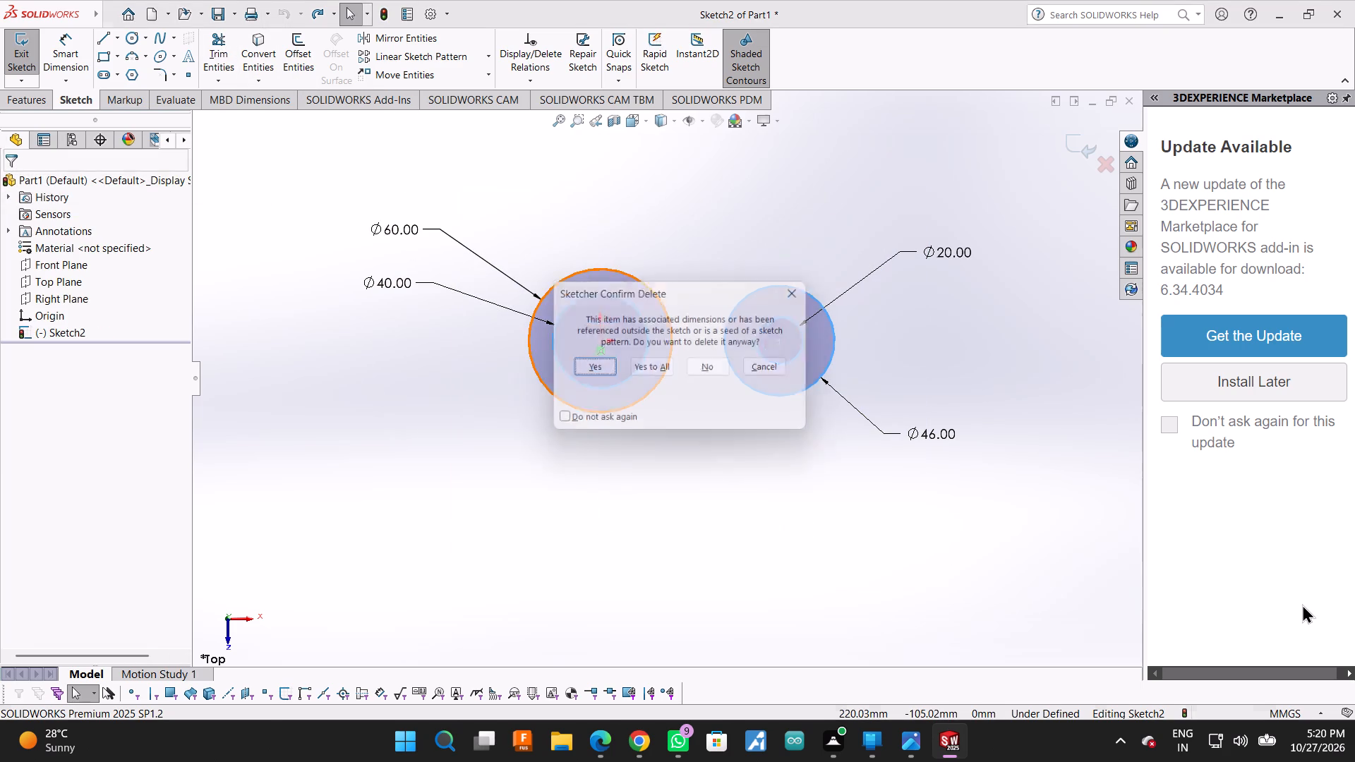
left_click(655, 366)
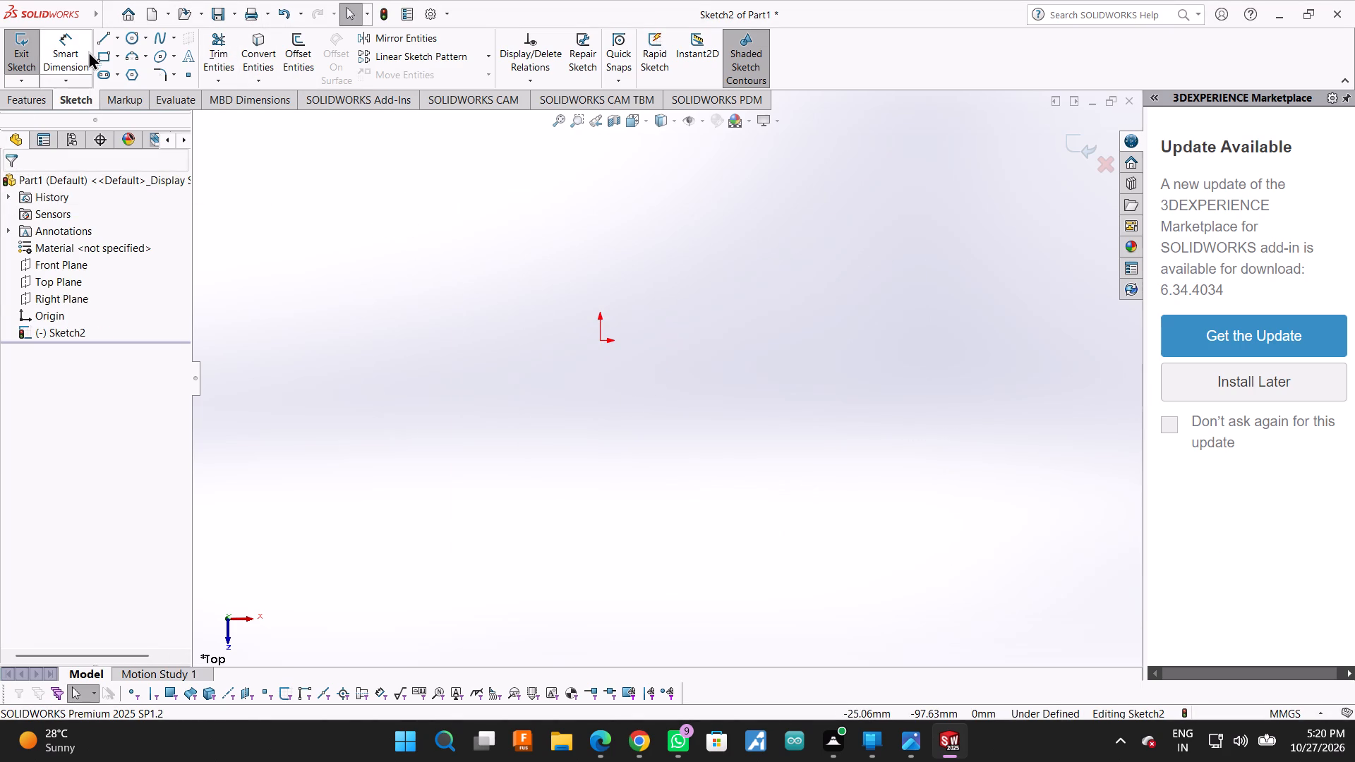
Sketch two concentric circles about 88 mm right of the origin and level with it, with radii about 28 mm and 15 mm.
left_click(124, 37)
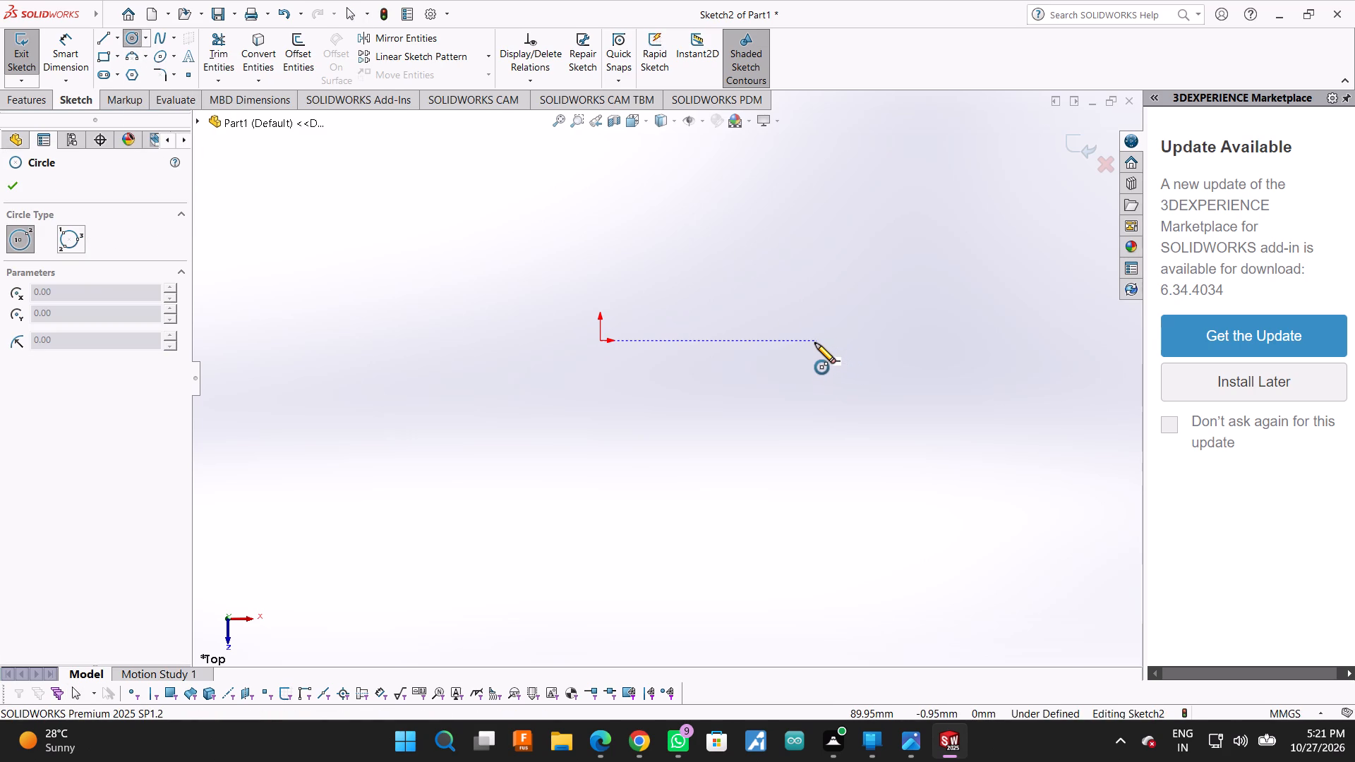
left_click_drag(809, 341, 820, 343)
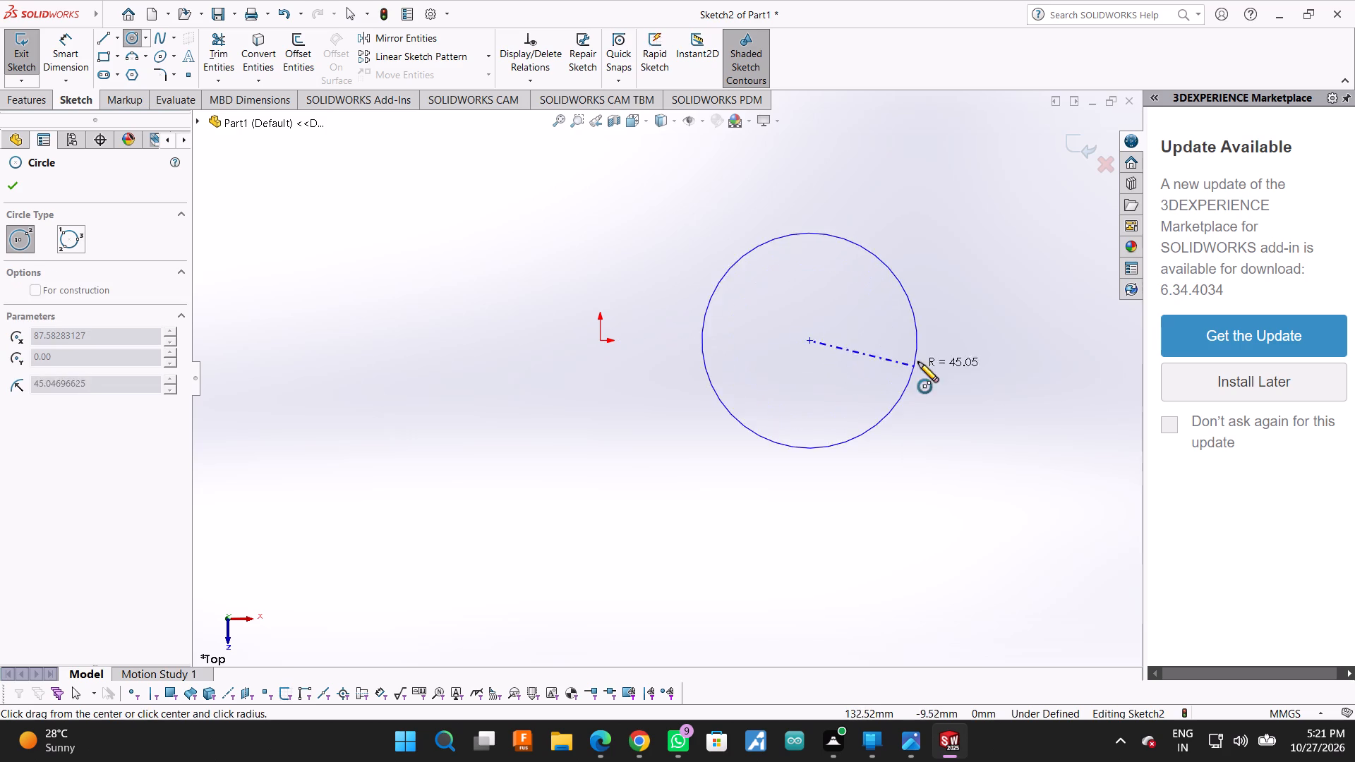
left_click(876, 344)
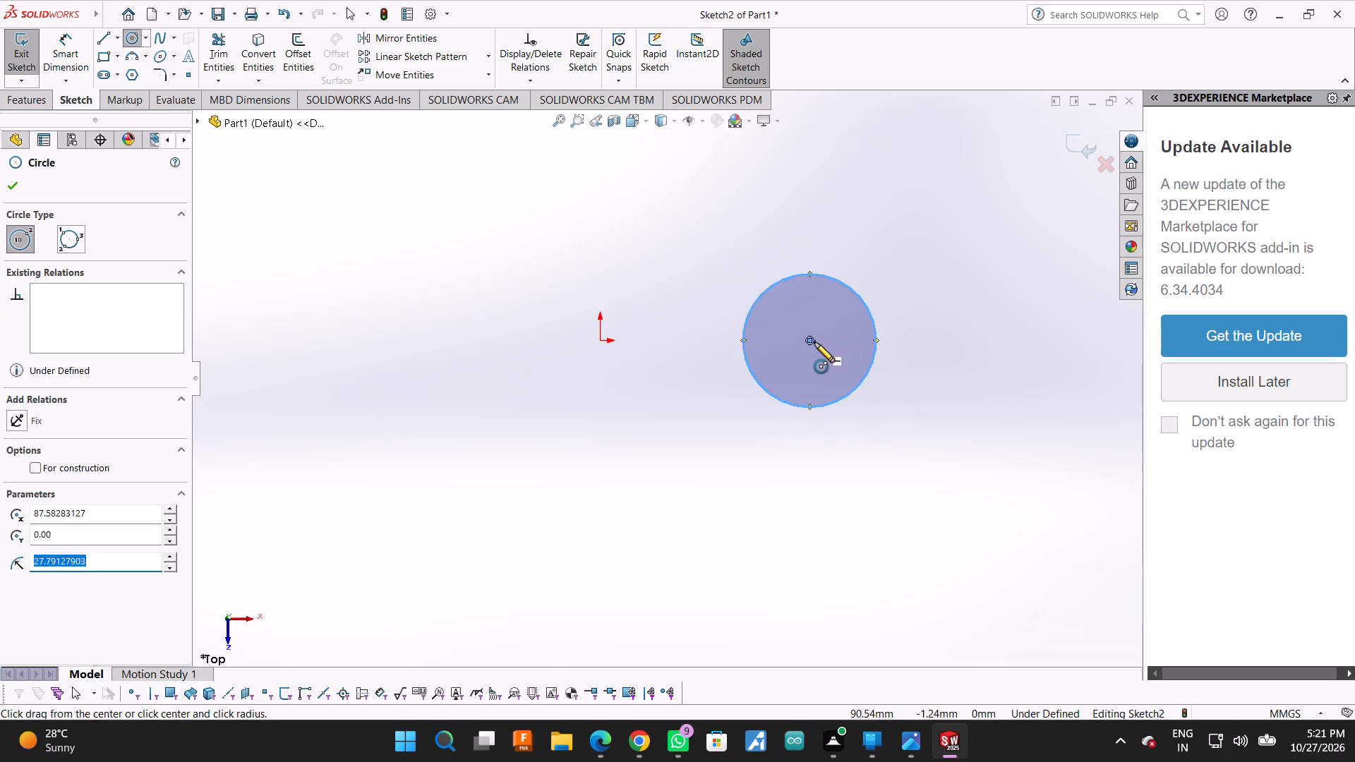
left_click_drag(813, 341, 819, 341)
left_click(845, 349)
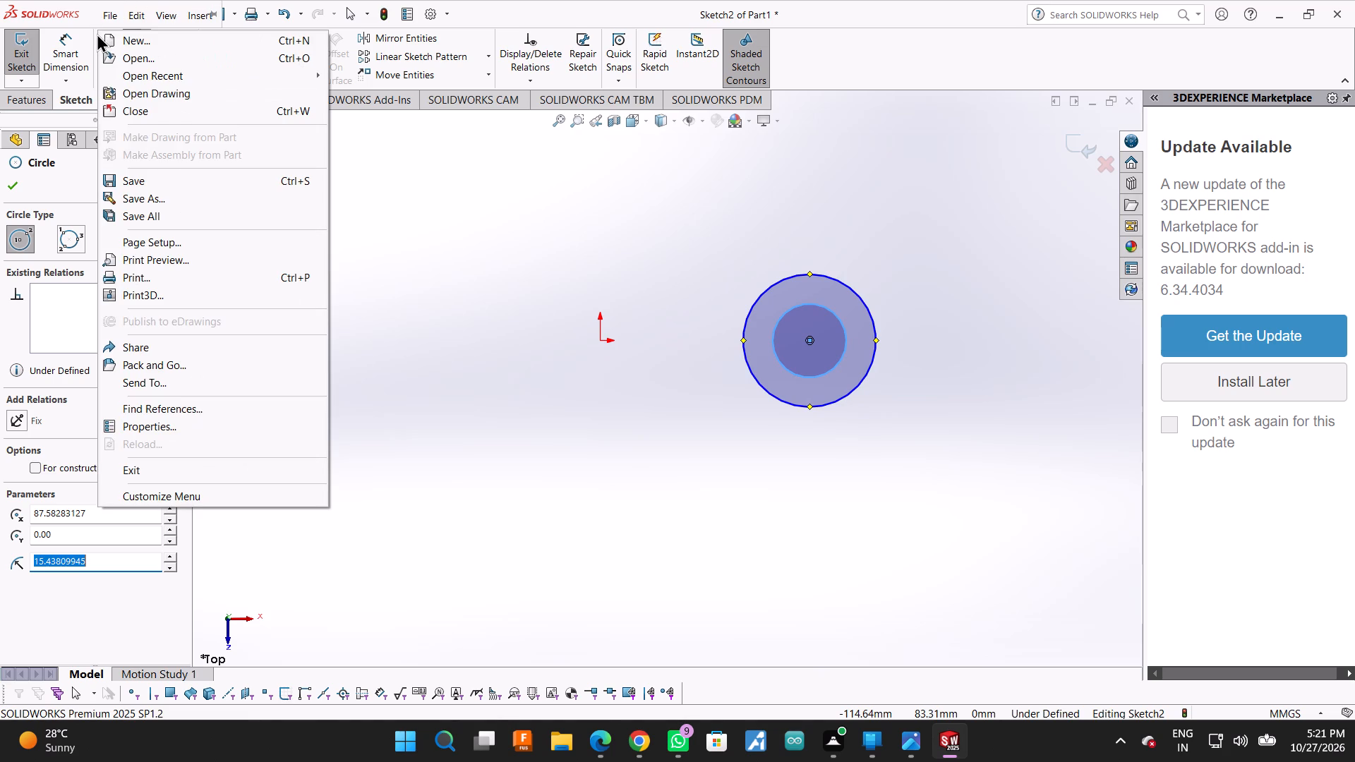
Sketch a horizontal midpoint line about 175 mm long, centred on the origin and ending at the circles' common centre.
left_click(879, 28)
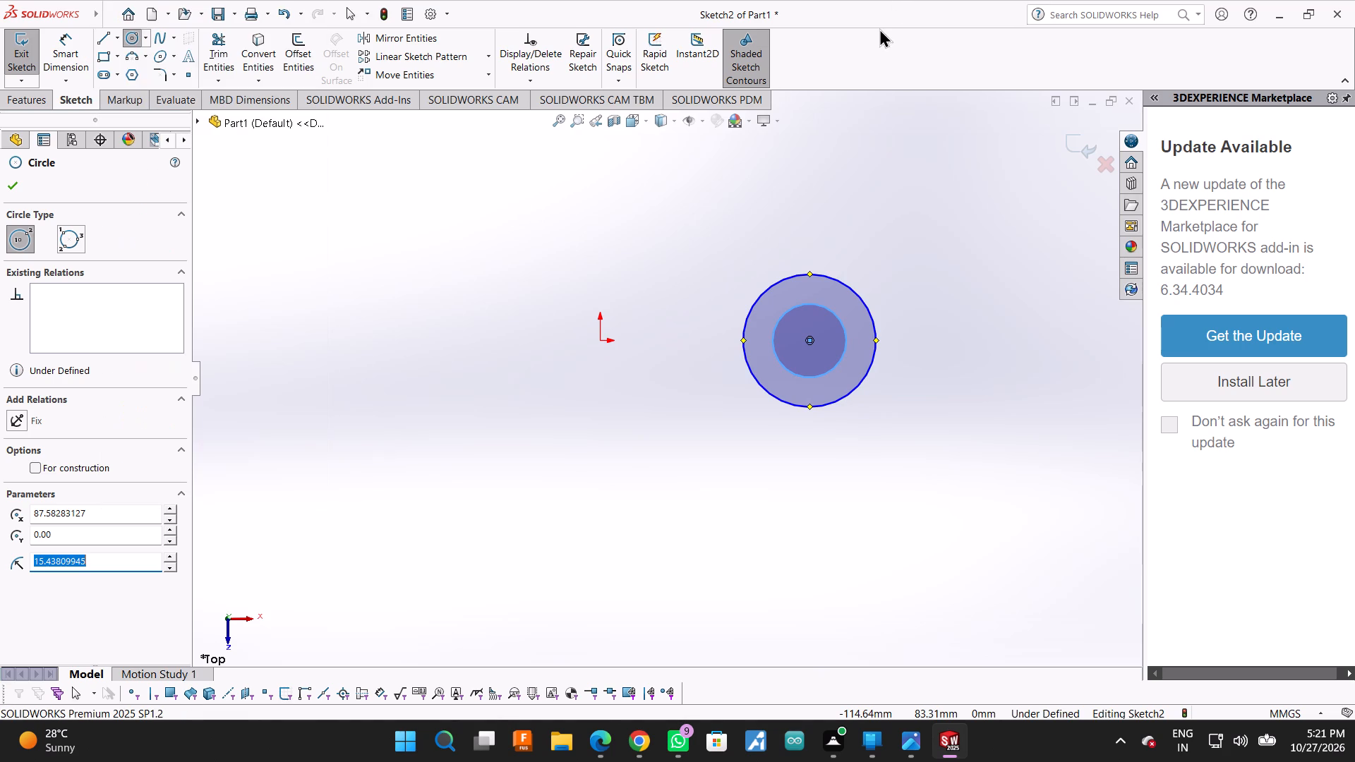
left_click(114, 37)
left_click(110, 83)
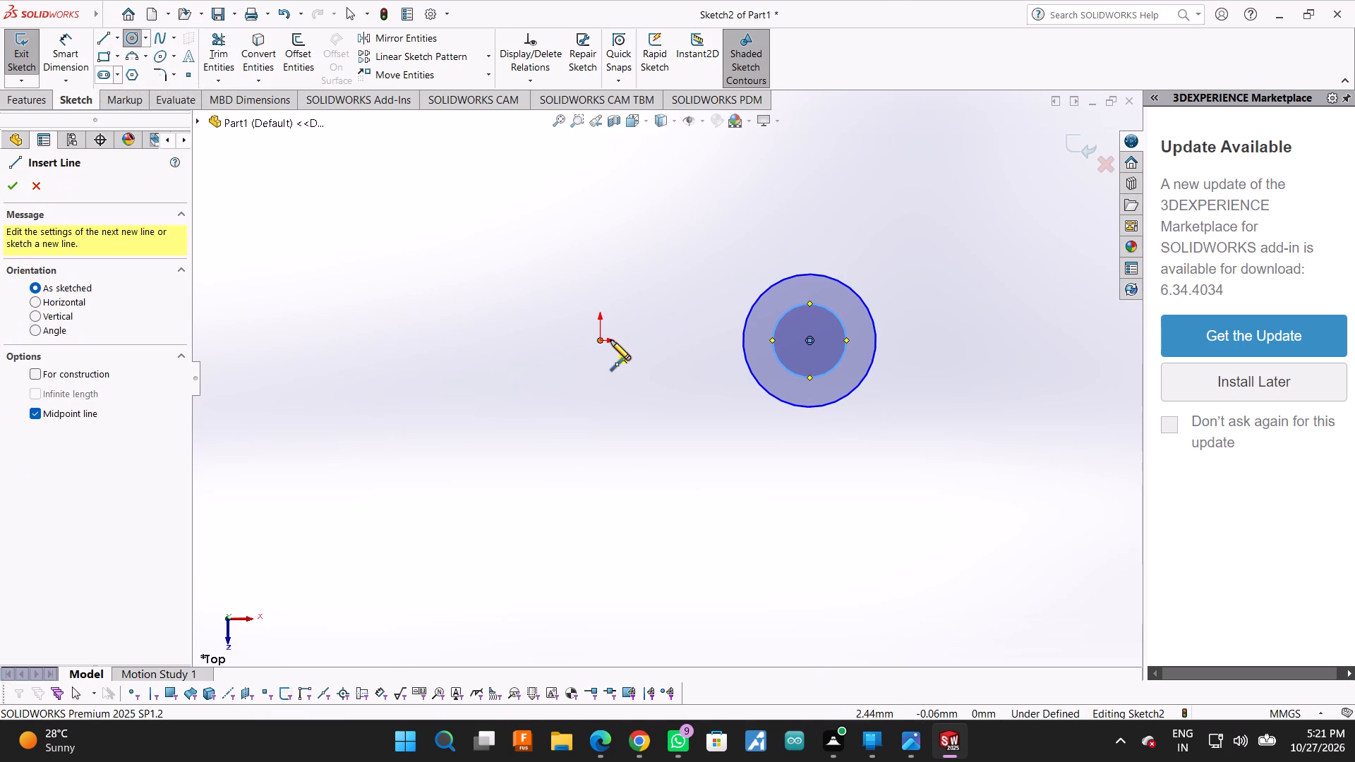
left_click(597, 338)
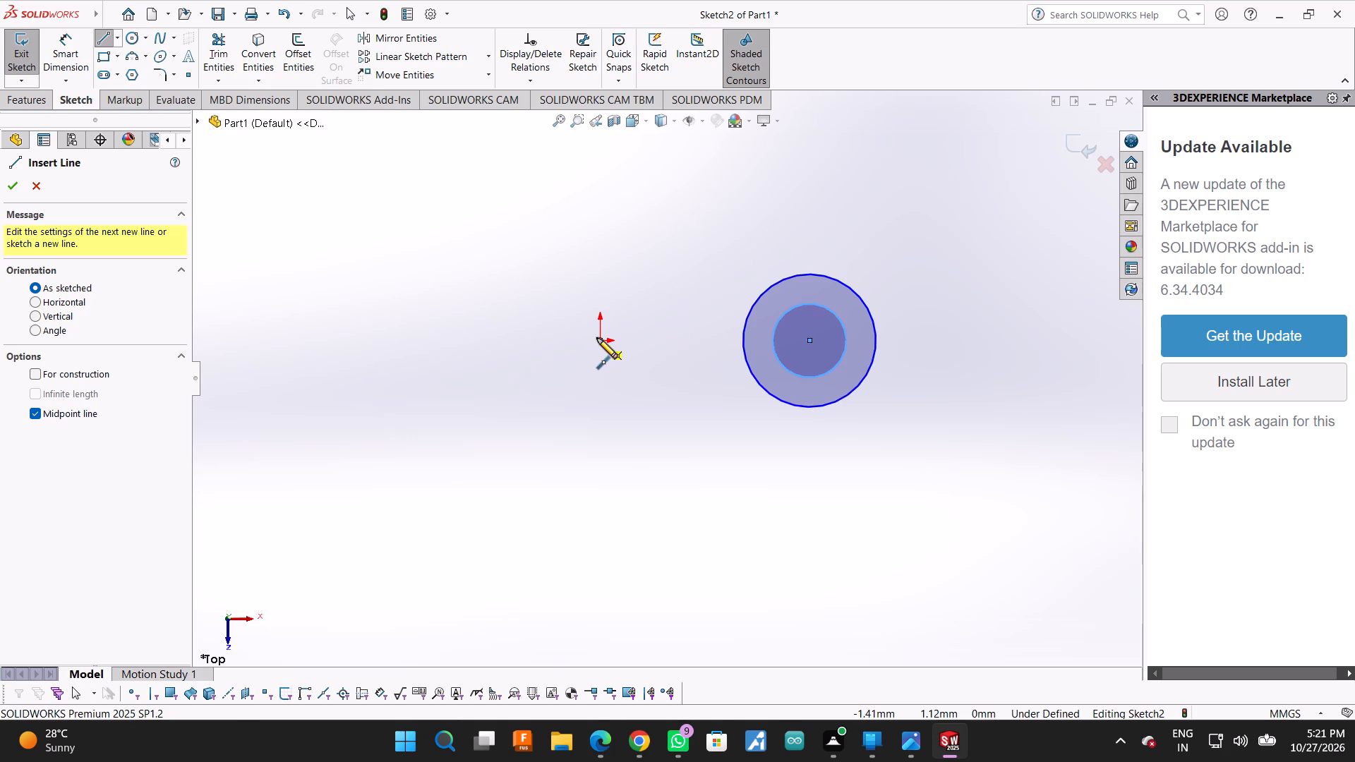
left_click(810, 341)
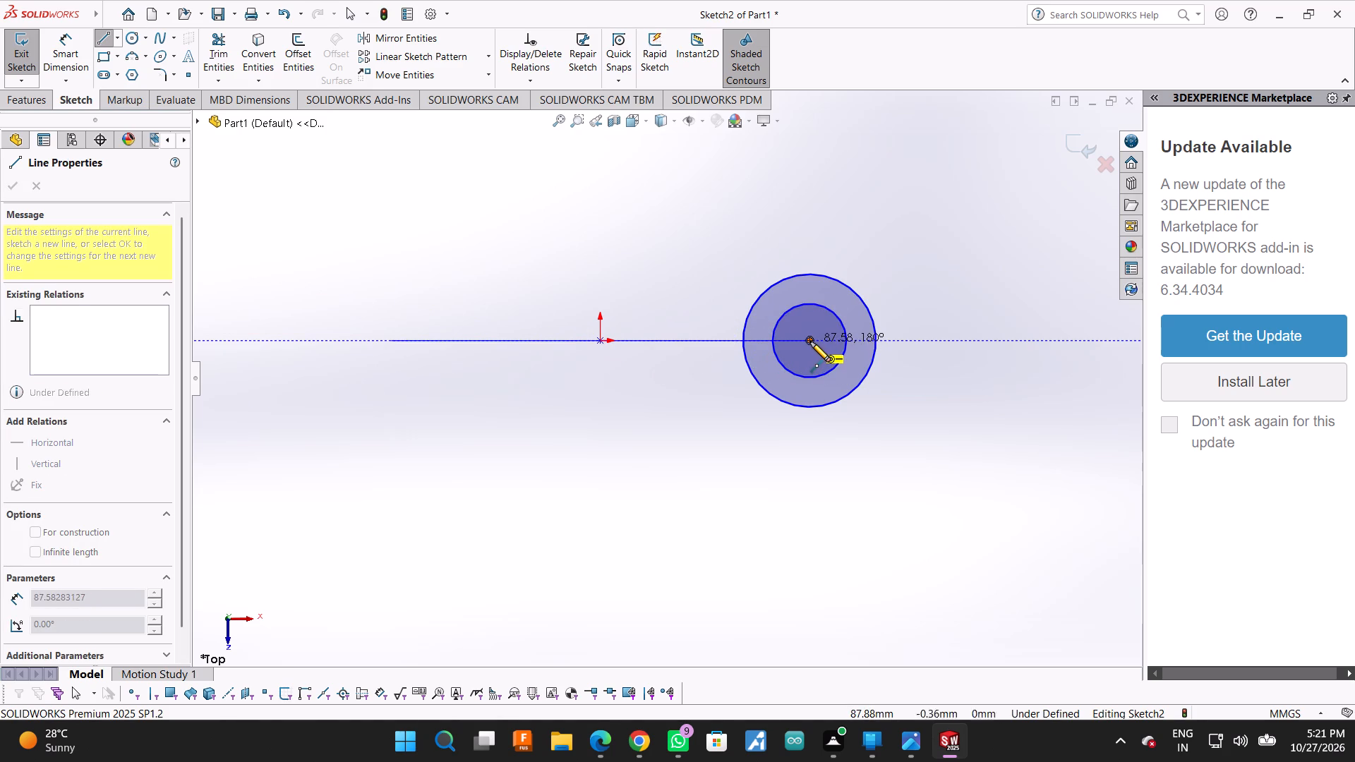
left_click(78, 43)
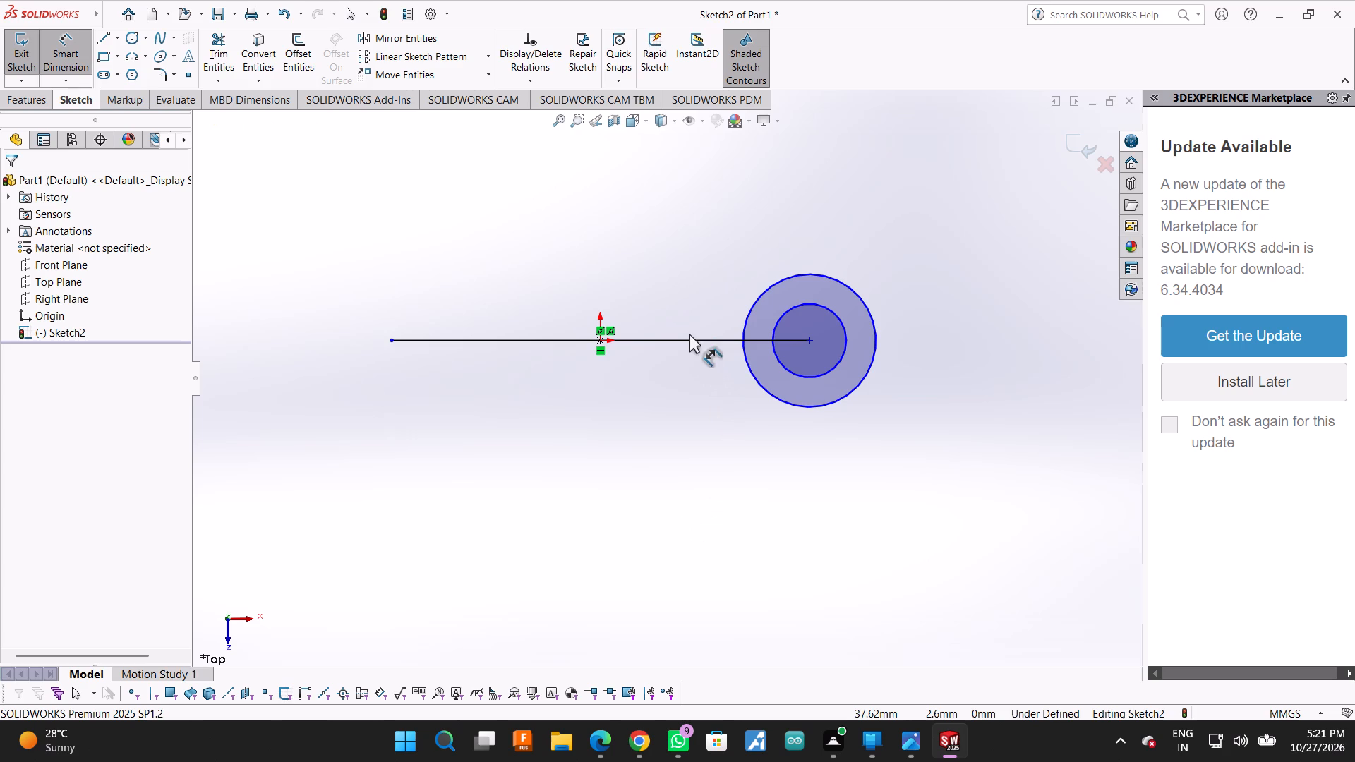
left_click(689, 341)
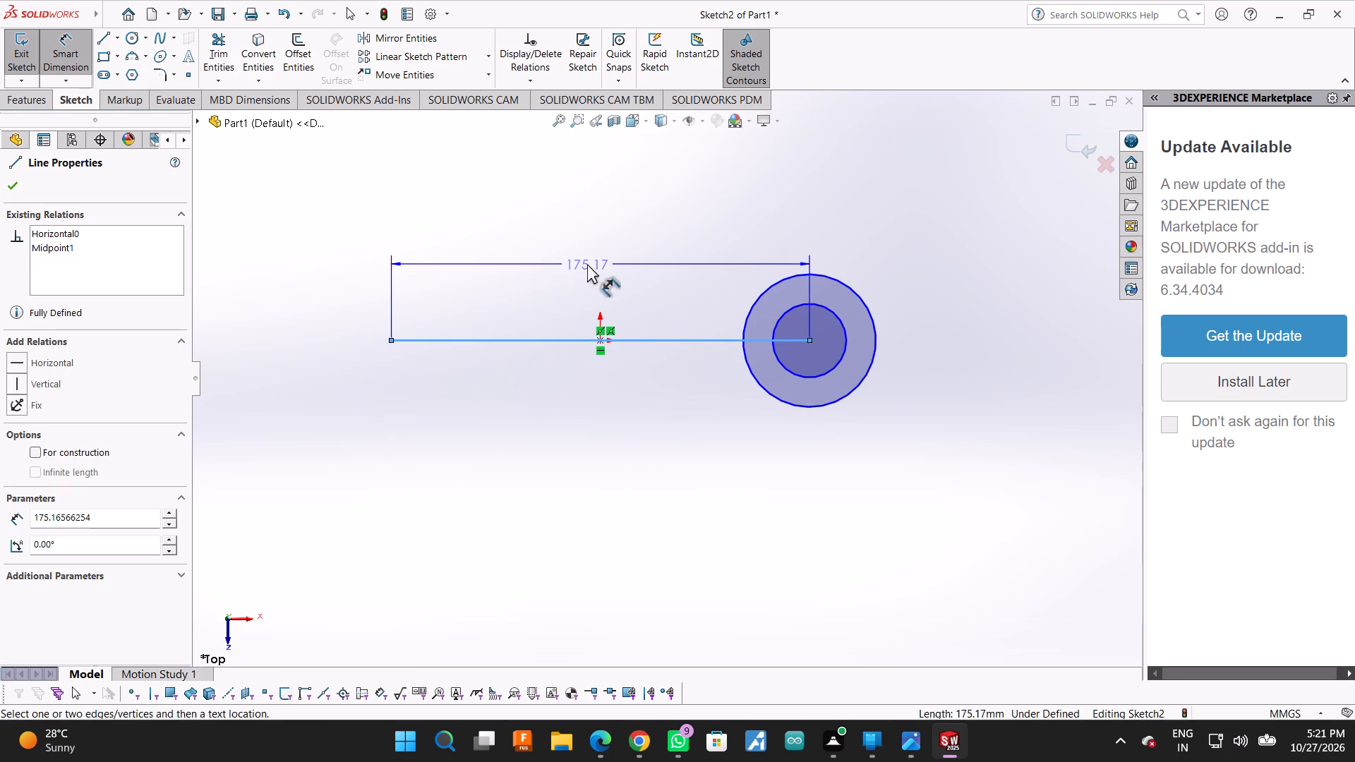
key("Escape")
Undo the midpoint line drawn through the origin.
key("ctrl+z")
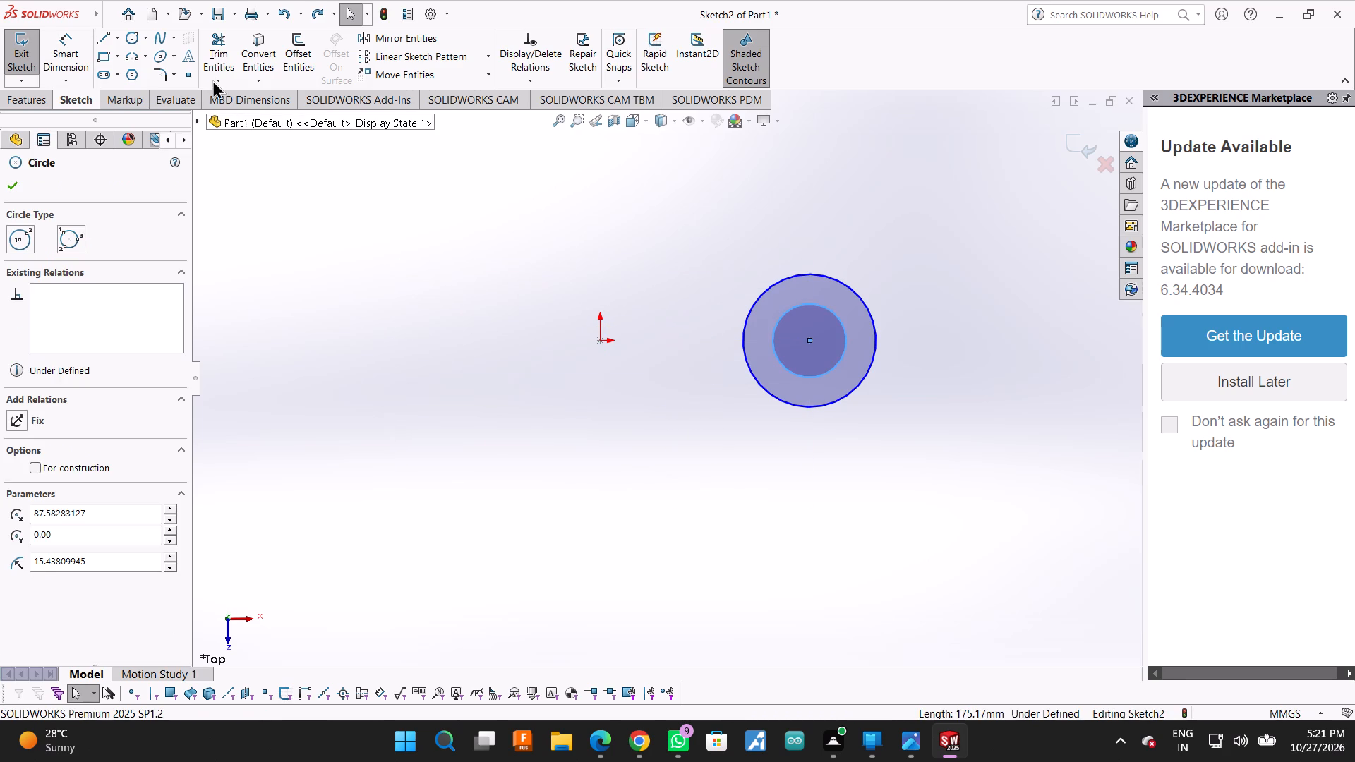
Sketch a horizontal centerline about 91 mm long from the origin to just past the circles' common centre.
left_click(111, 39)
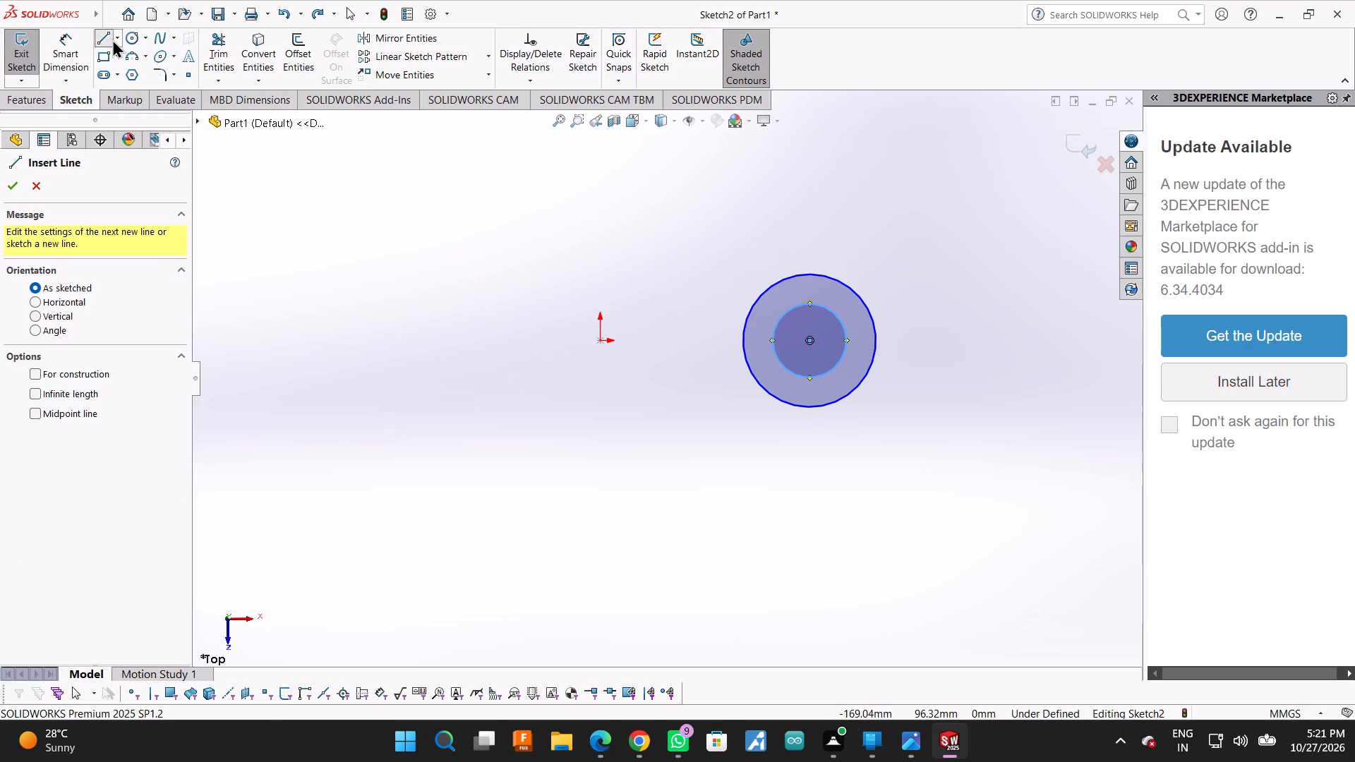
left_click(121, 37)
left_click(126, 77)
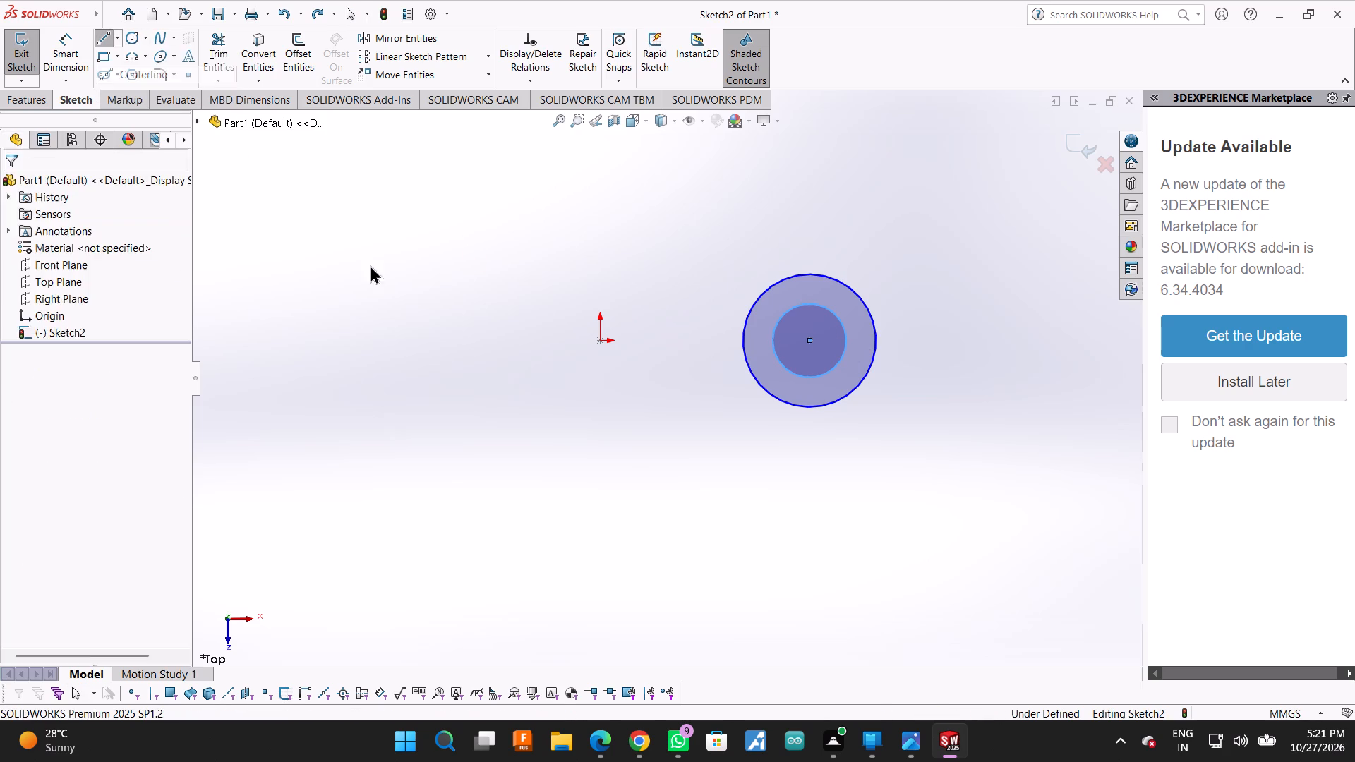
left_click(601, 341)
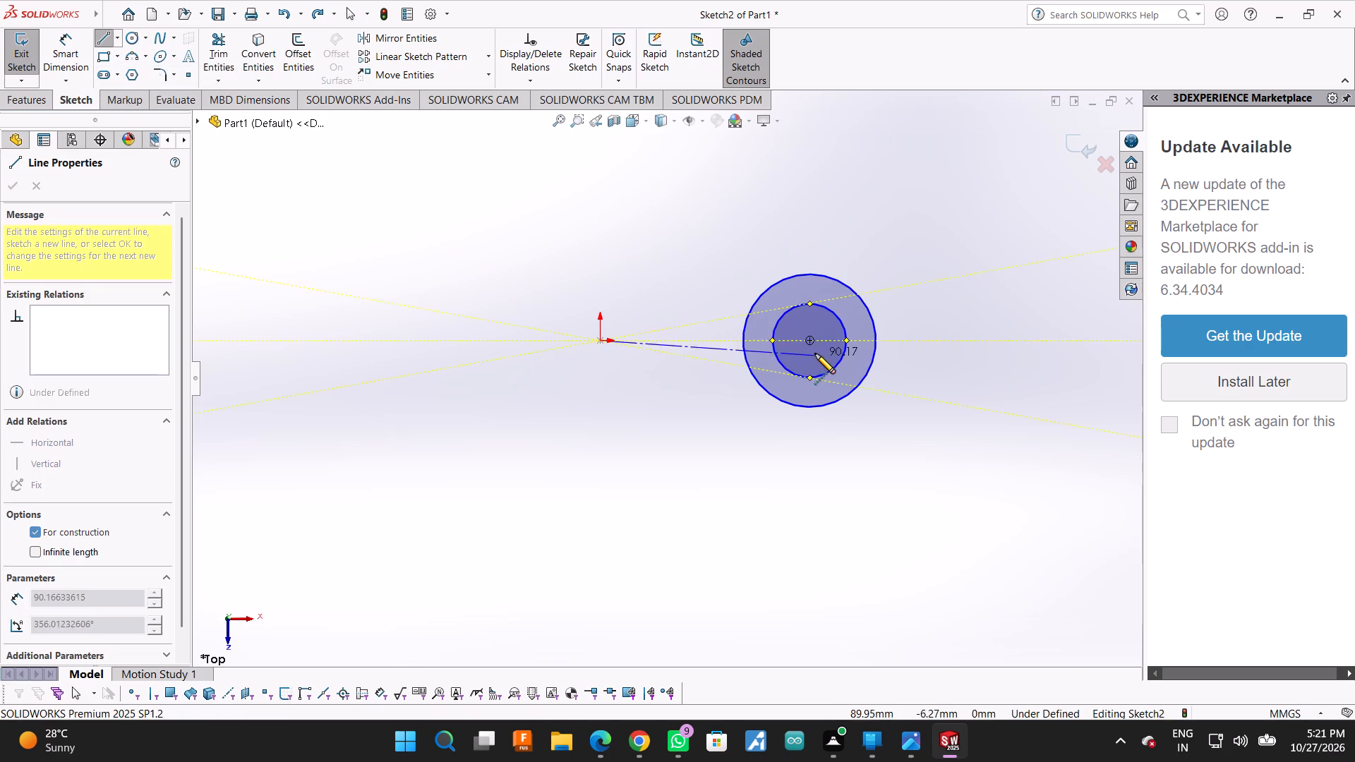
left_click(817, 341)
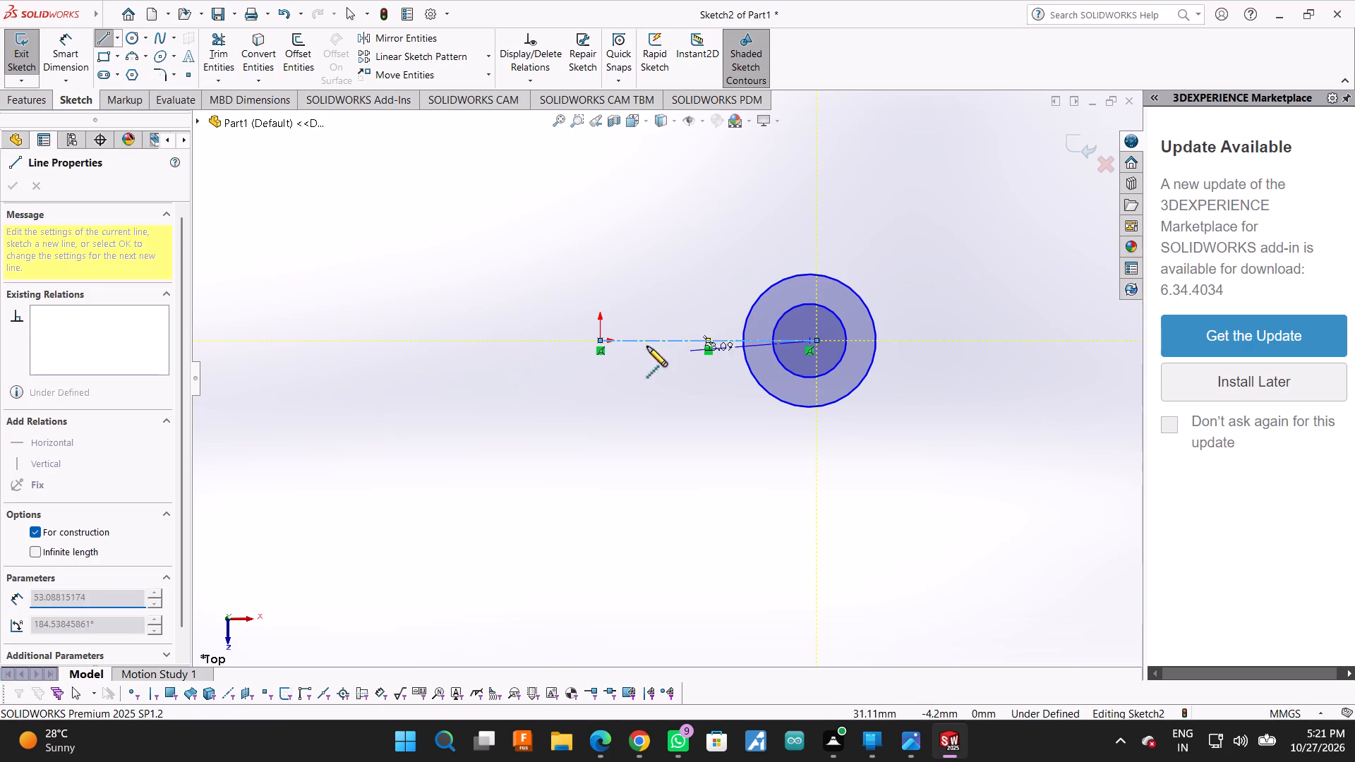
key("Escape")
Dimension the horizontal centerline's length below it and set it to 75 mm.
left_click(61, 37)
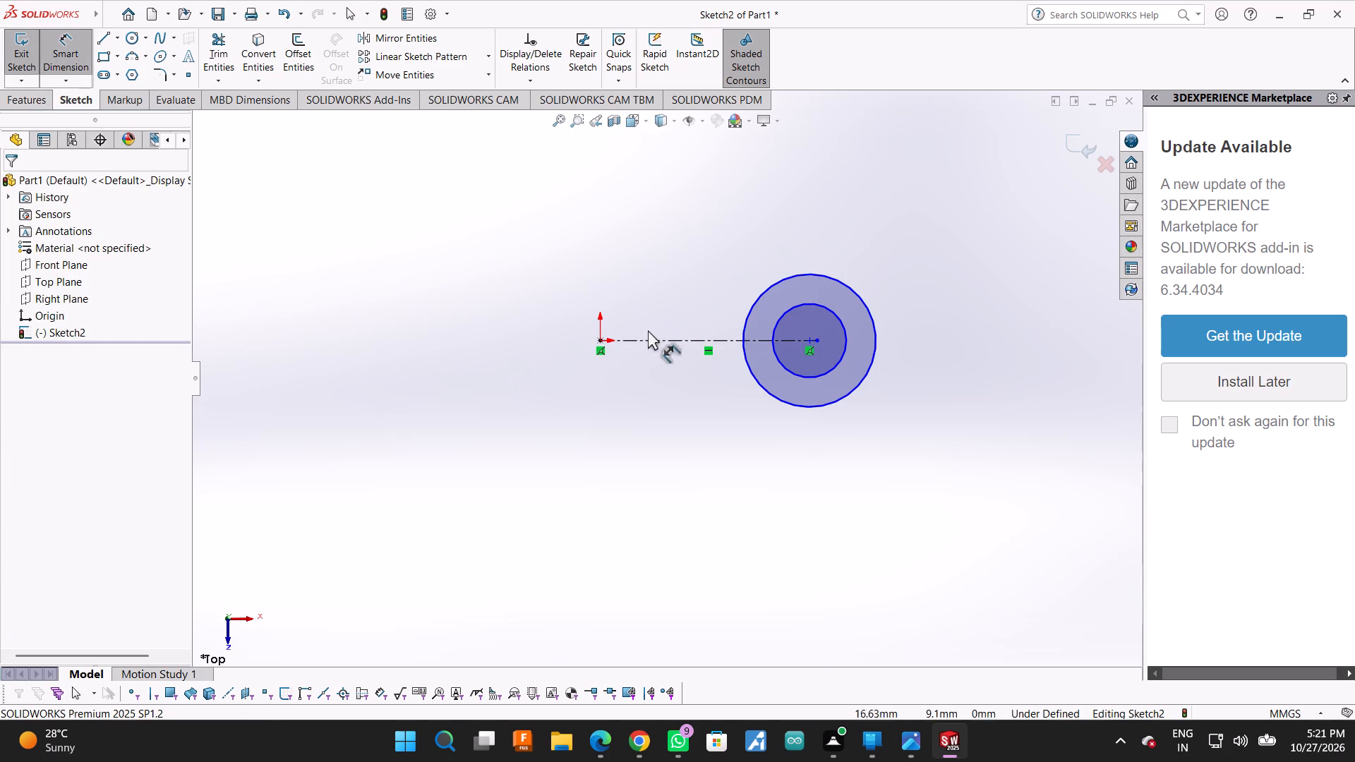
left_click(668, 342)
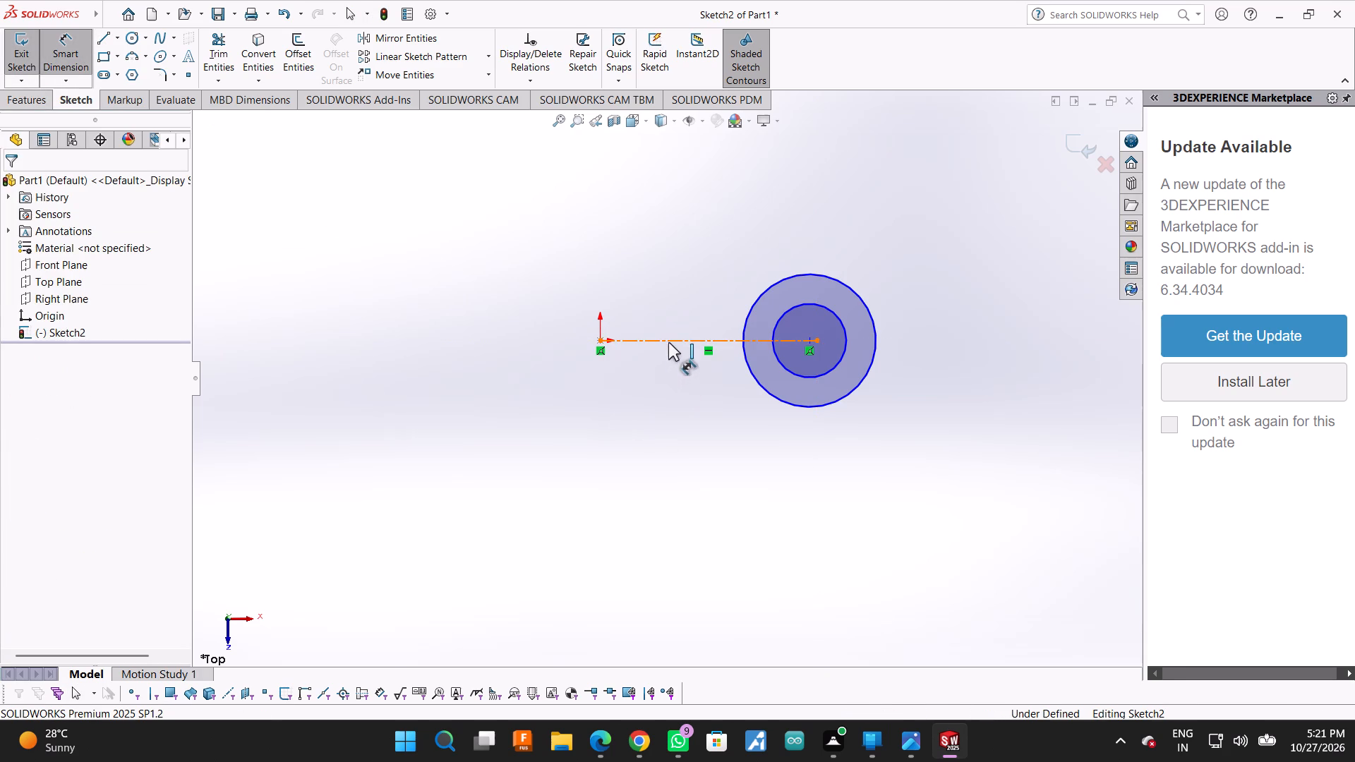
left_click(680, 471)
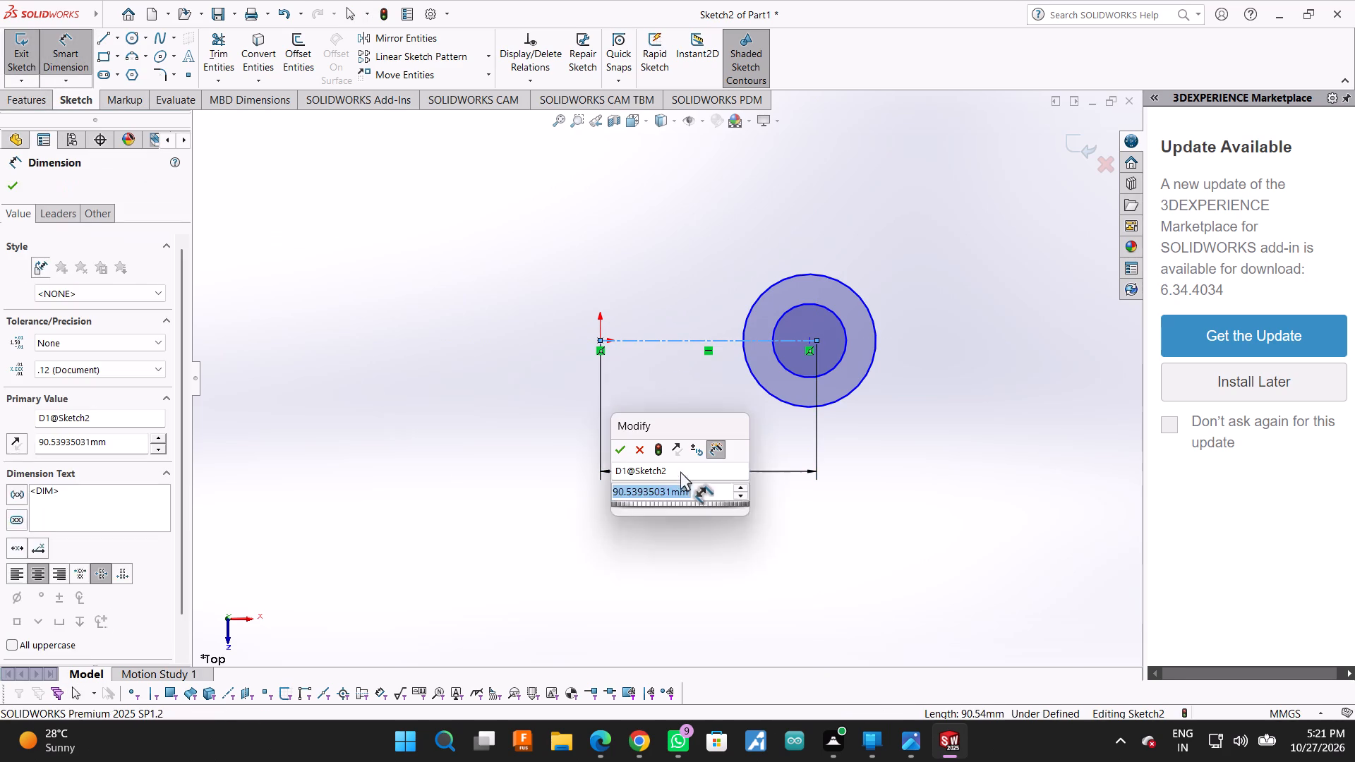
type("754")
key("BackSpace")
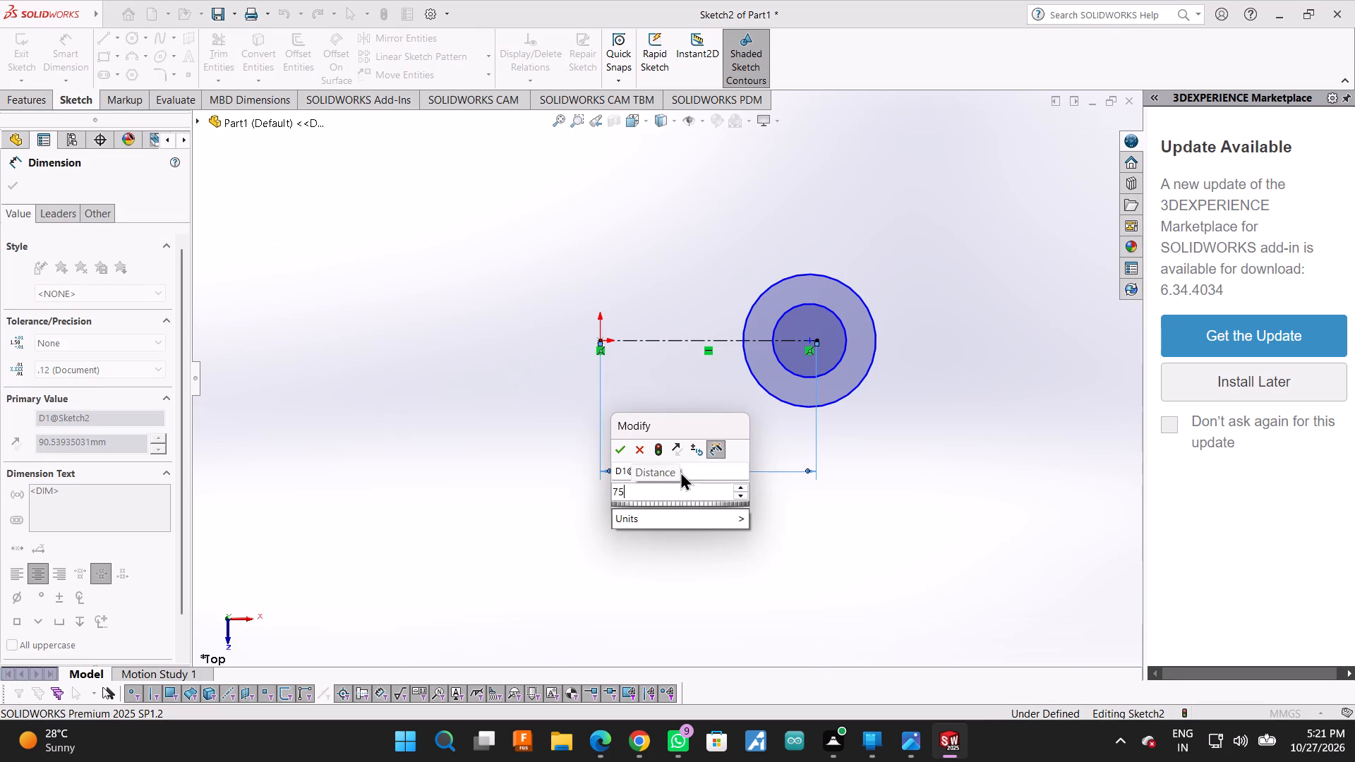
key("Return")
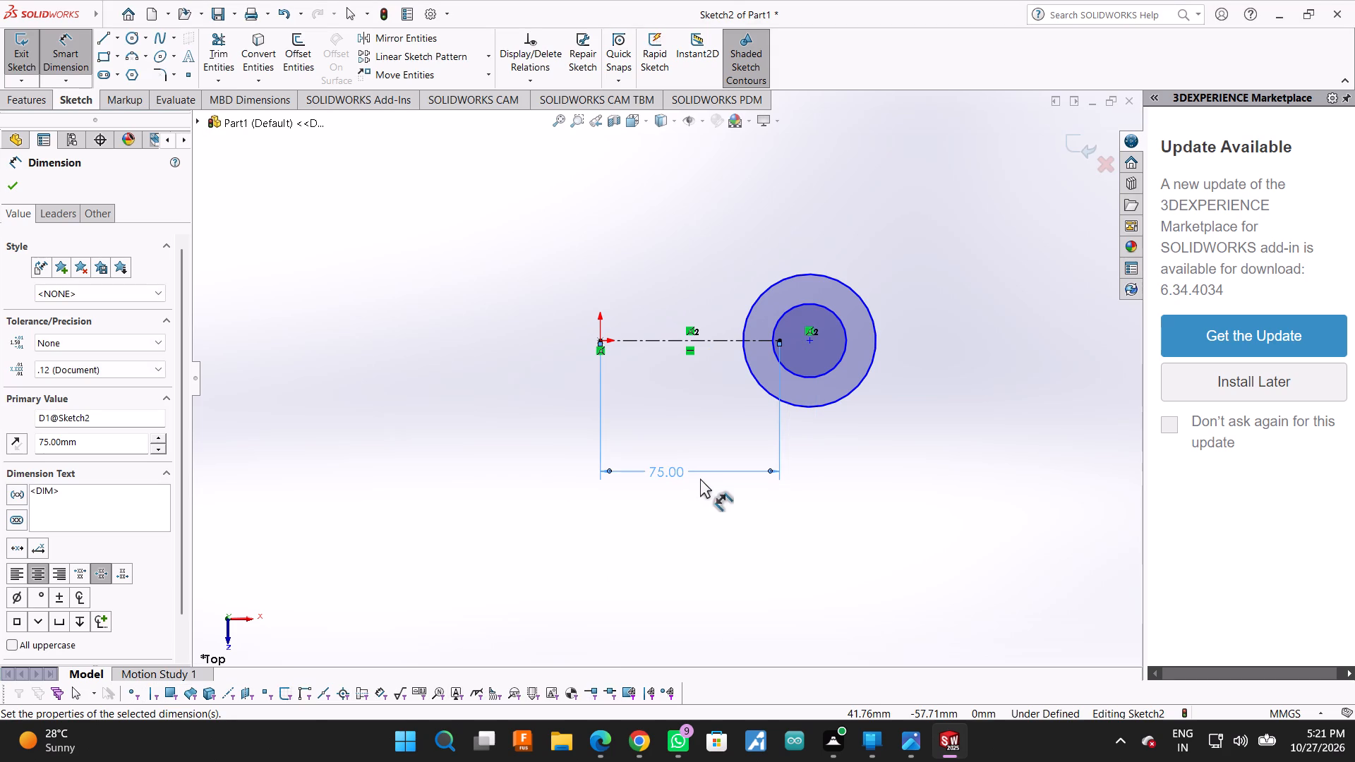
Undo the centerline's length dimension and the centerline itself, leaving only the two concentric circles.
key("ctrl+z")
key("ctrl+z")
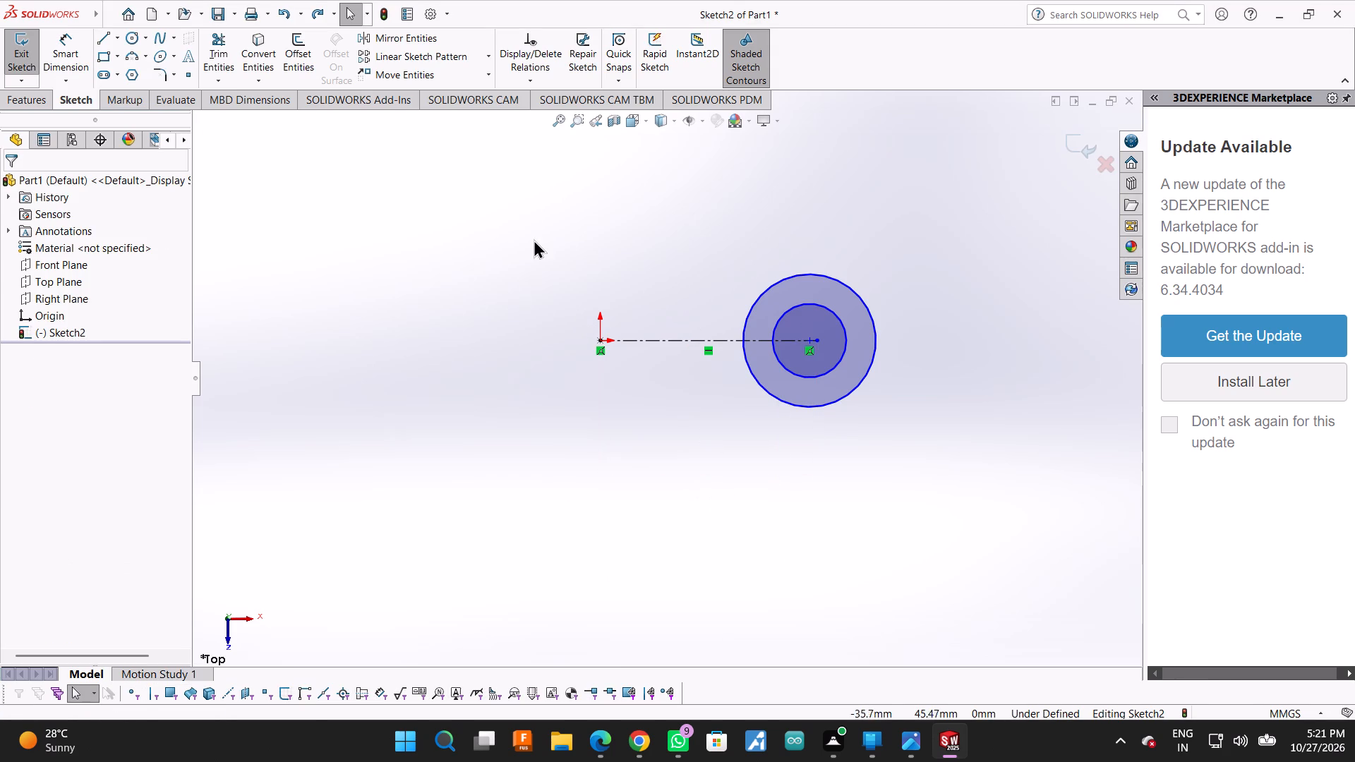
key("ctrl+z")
Start the Centerline tool to add a construction line to the base sketch.
left_click(121, 36)
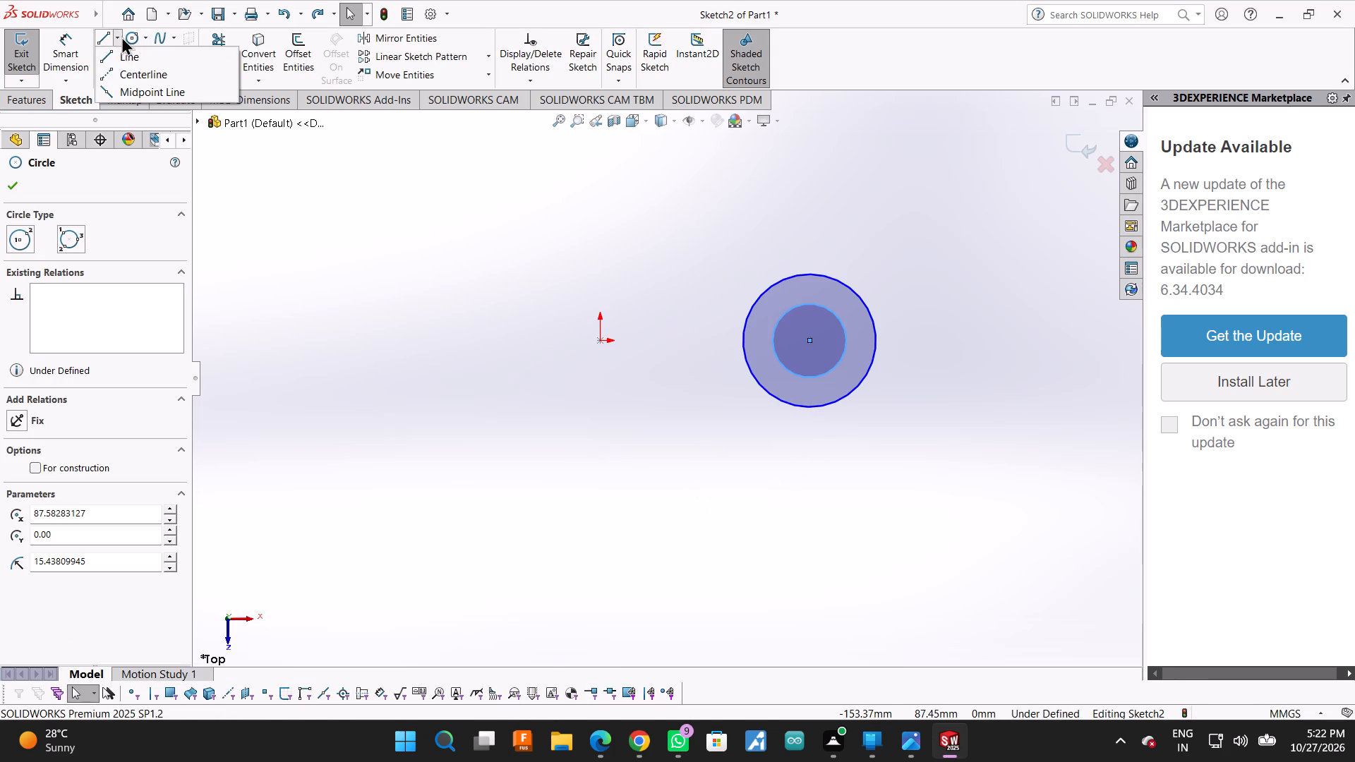
left_click(123, 80)
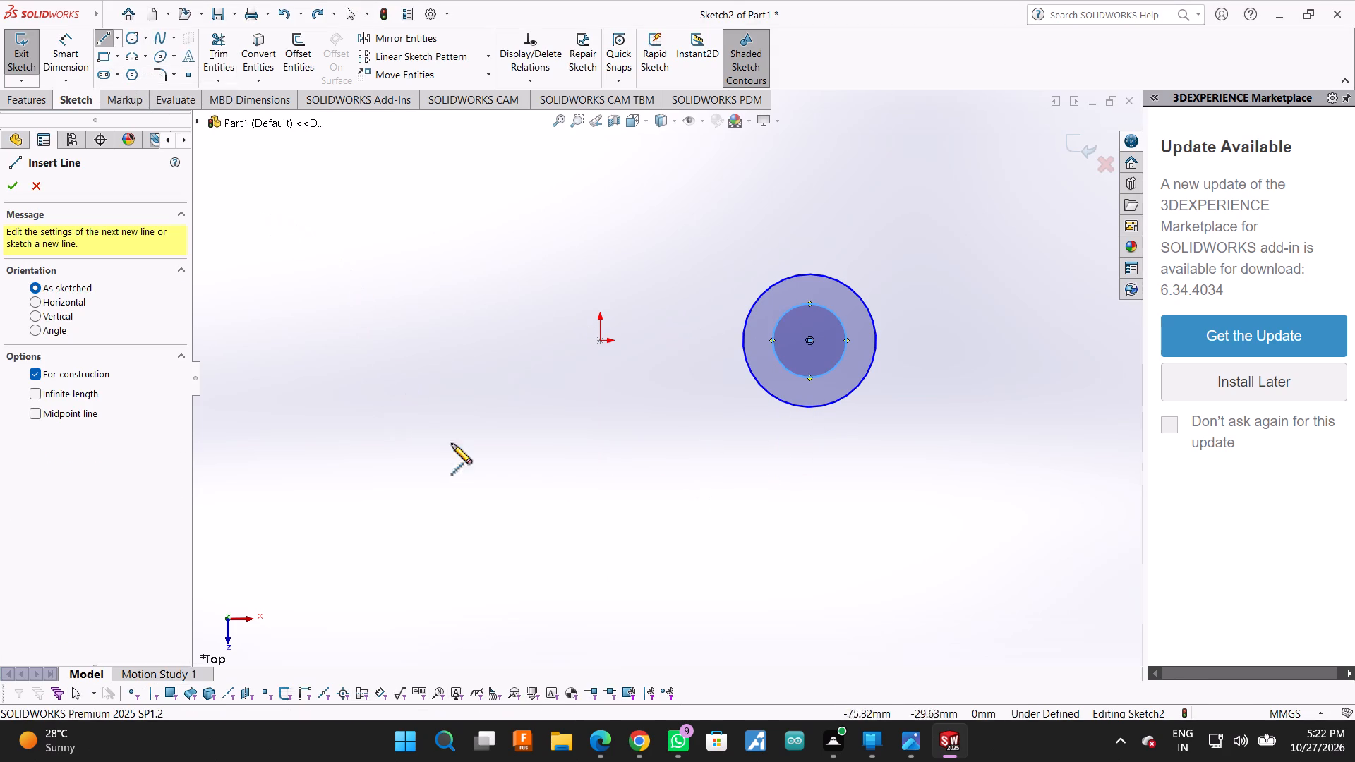
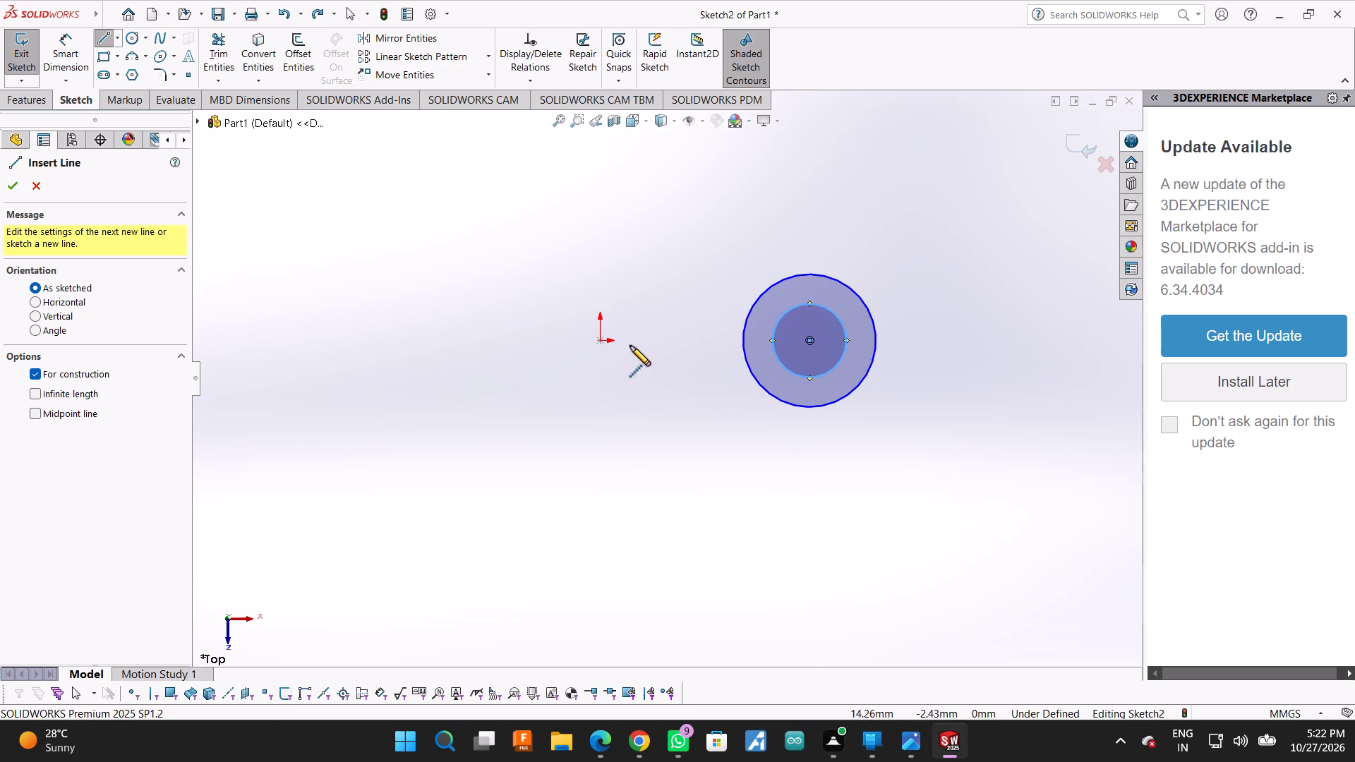
Sketch a horizontal centerline about 88 mm long from the origin to the concentric circles' common centre.
left_click(600, 341)
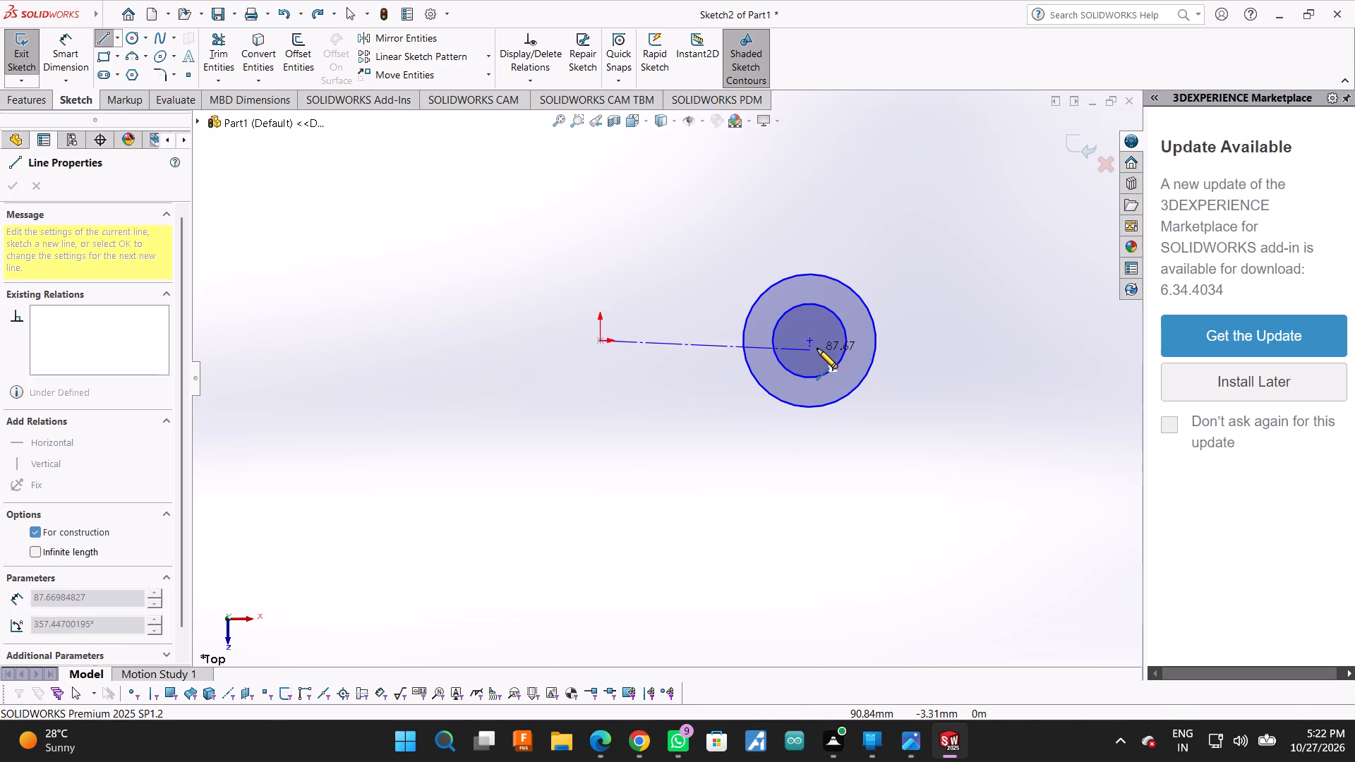
left_click(807, 342)
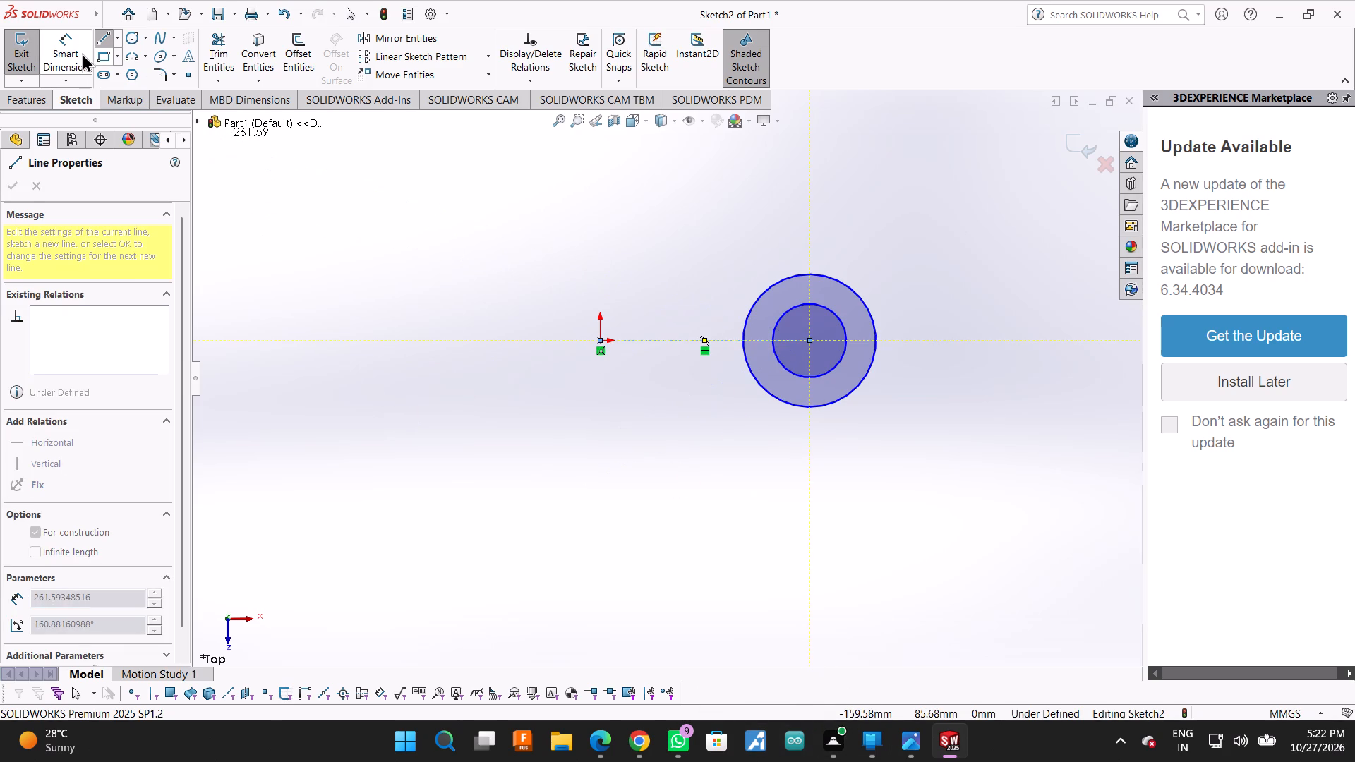
Dimension the horizontal centerline's length below it and set it to 75 mm.
left_click(73, 42)
left_click(662, 338)
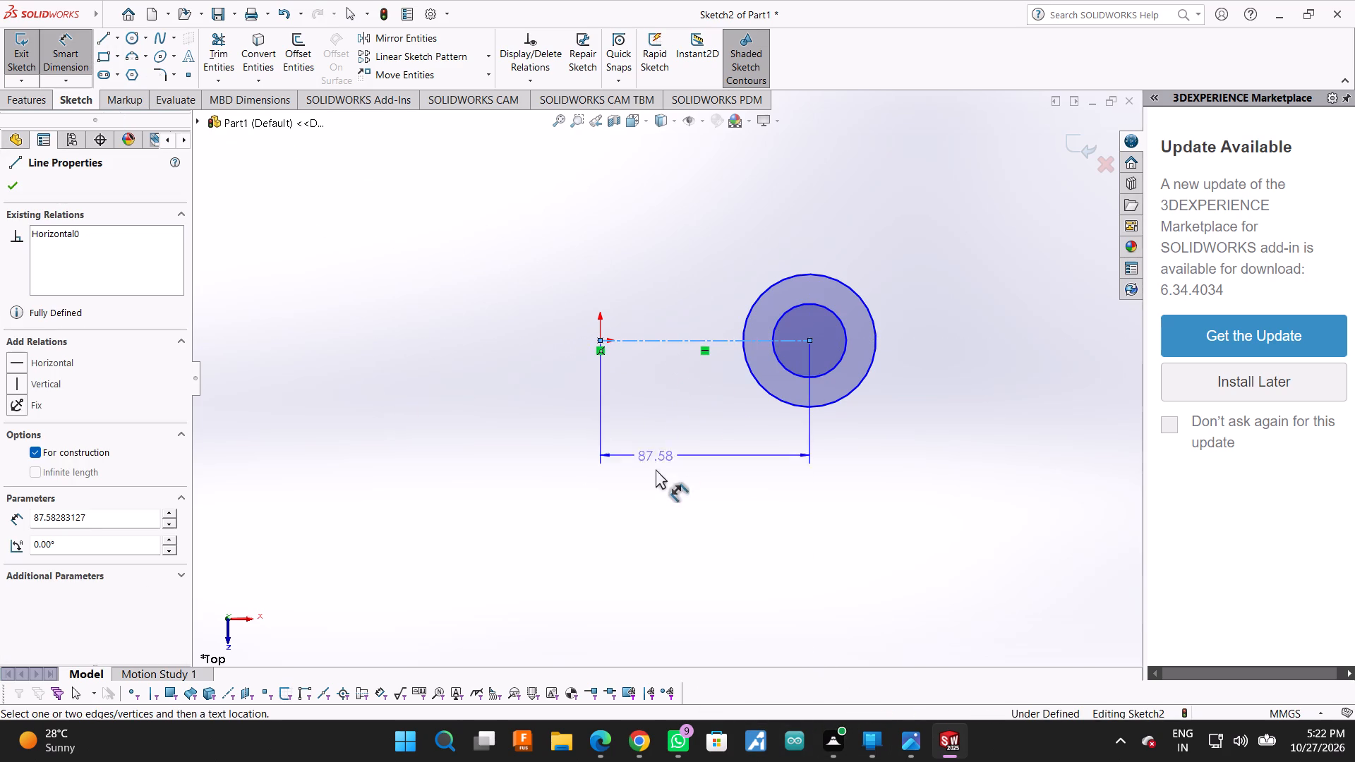
left_click(666, 539)
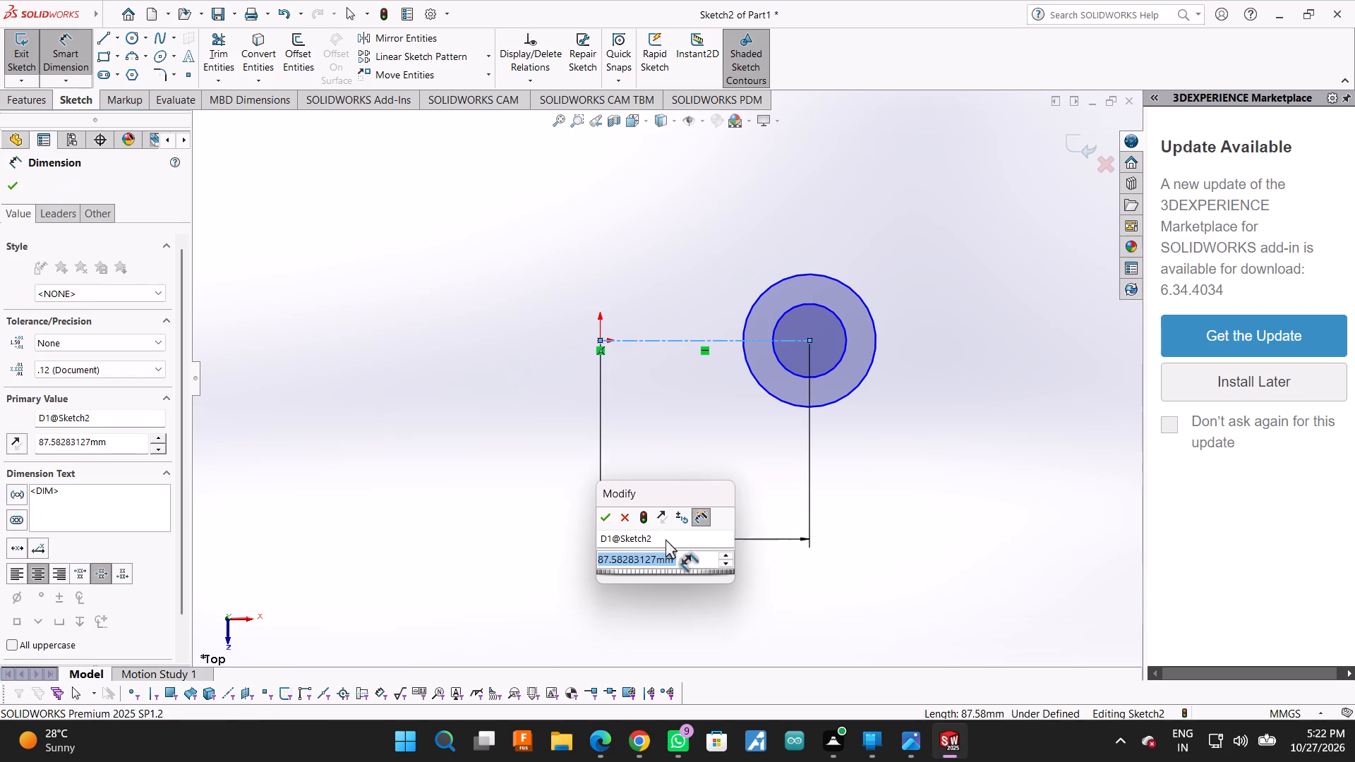
type("75")
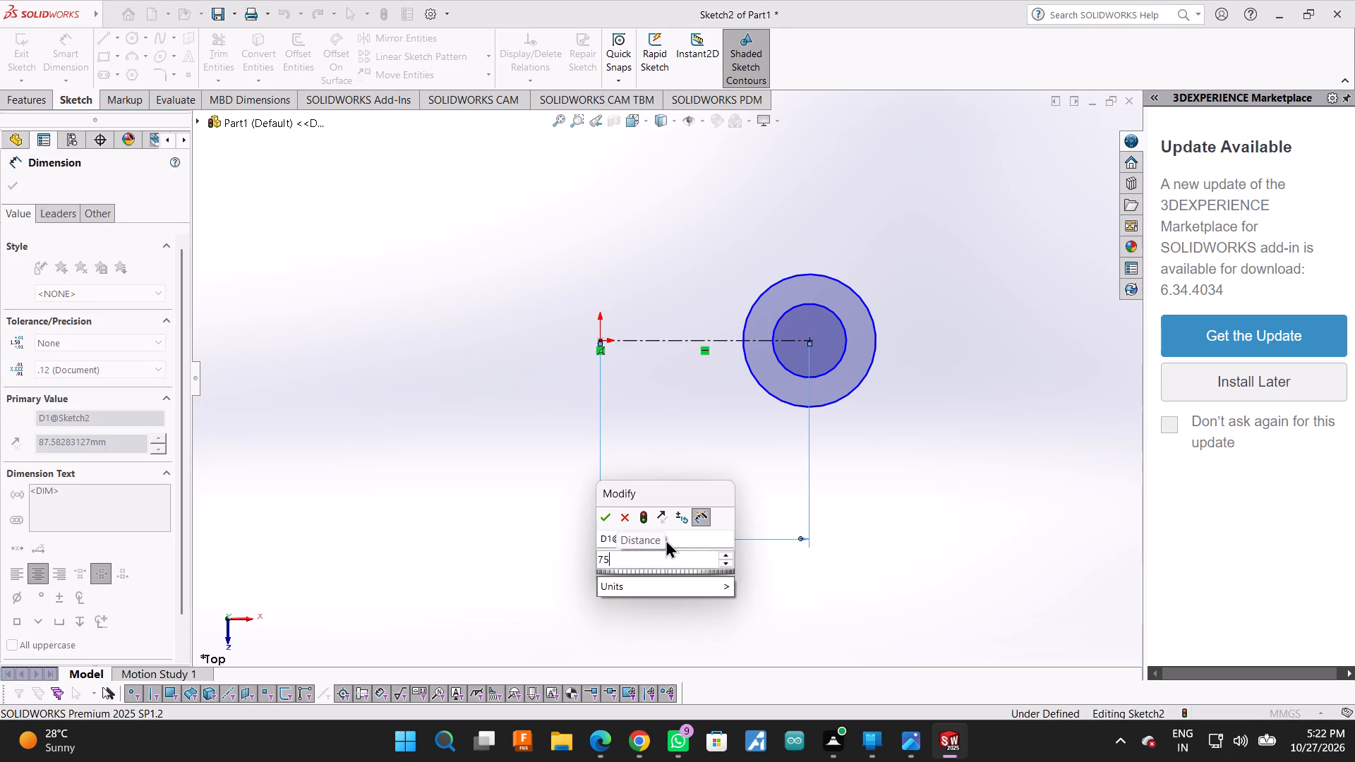
key("Return")
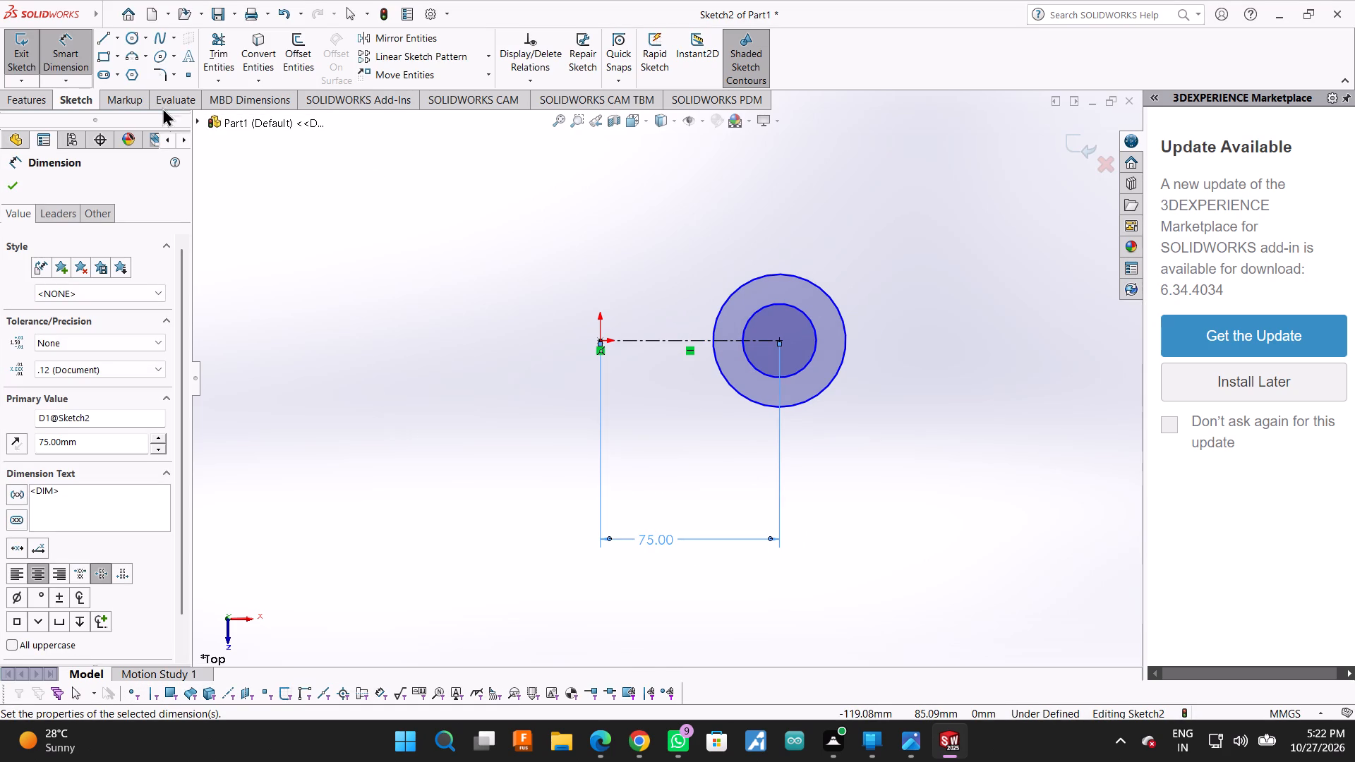
left_click(11, 182)
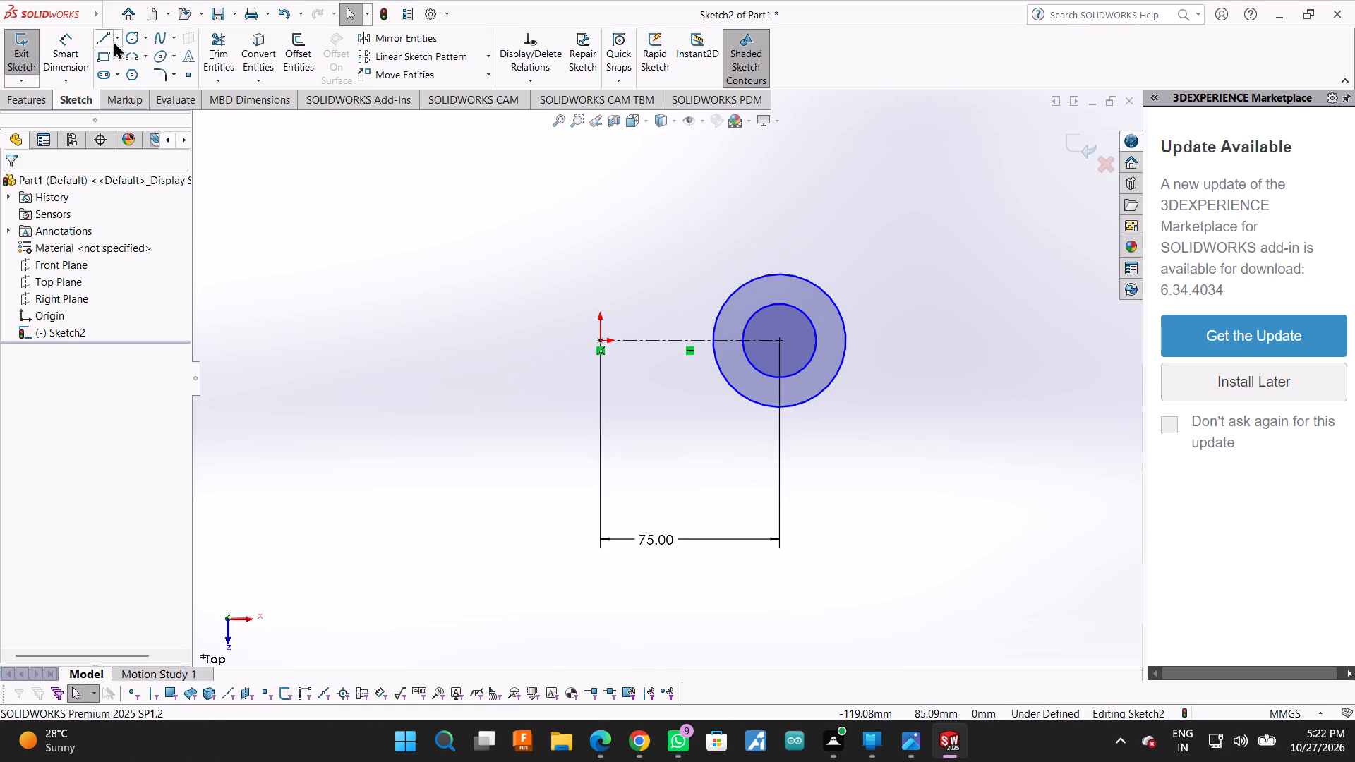
Dimension the outer circle's diameter and set it to 46 mm.
left_click(73, 38)
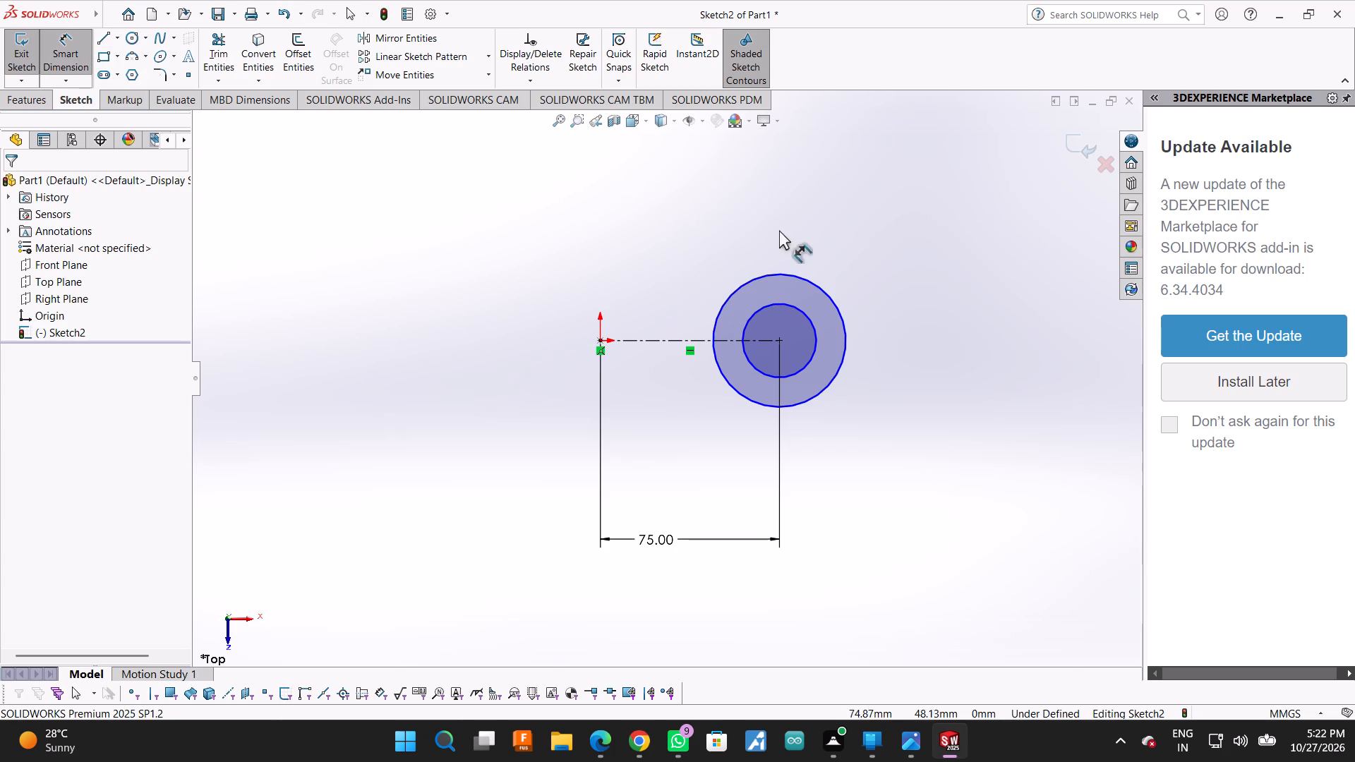
left_click(791, 274)
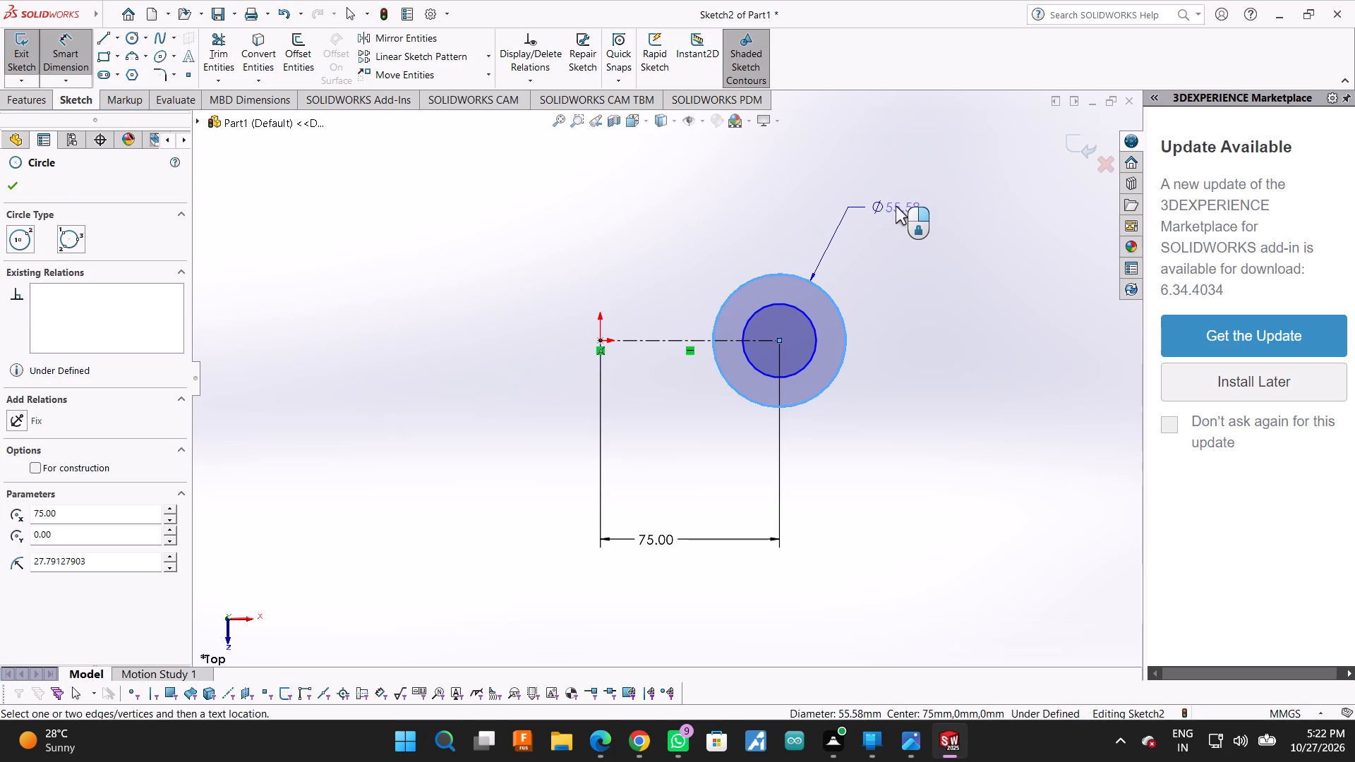
left_click(896, 206)
type("46")
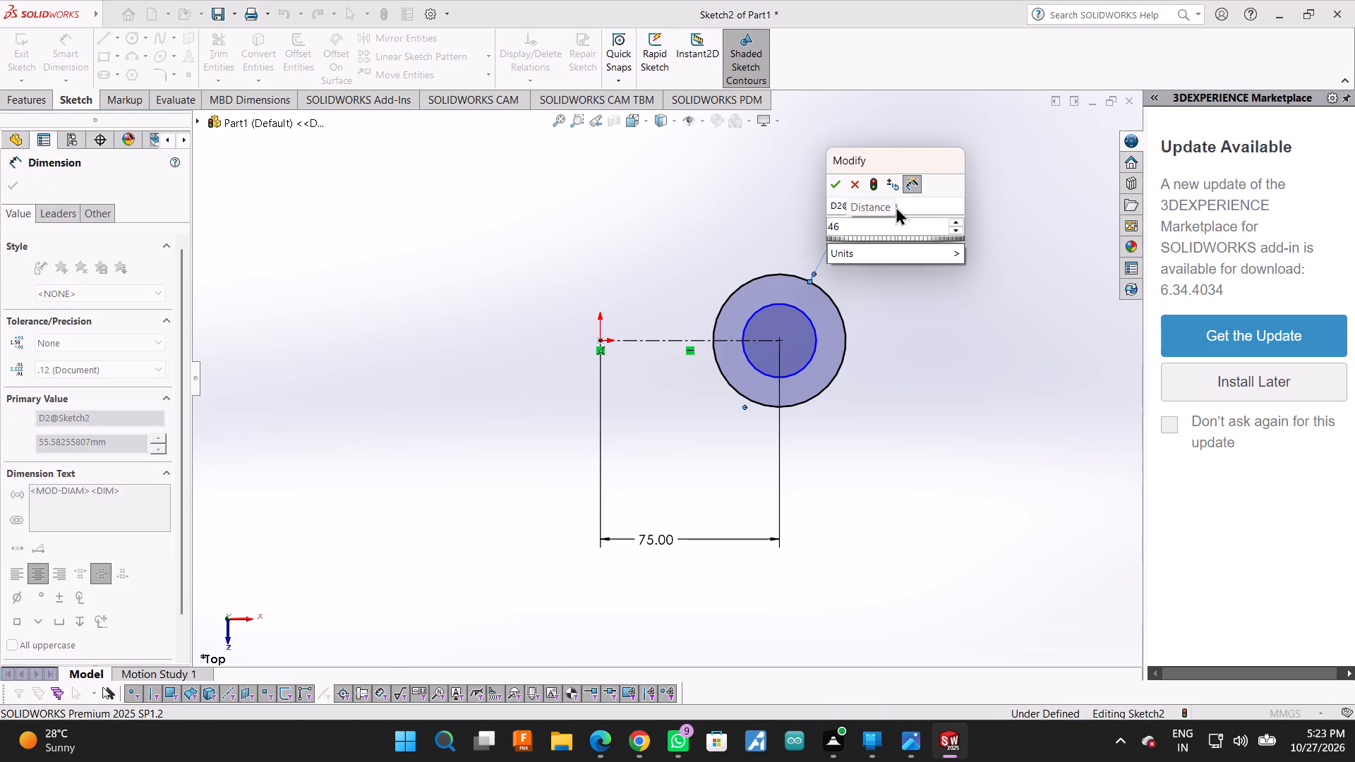
key("Return")
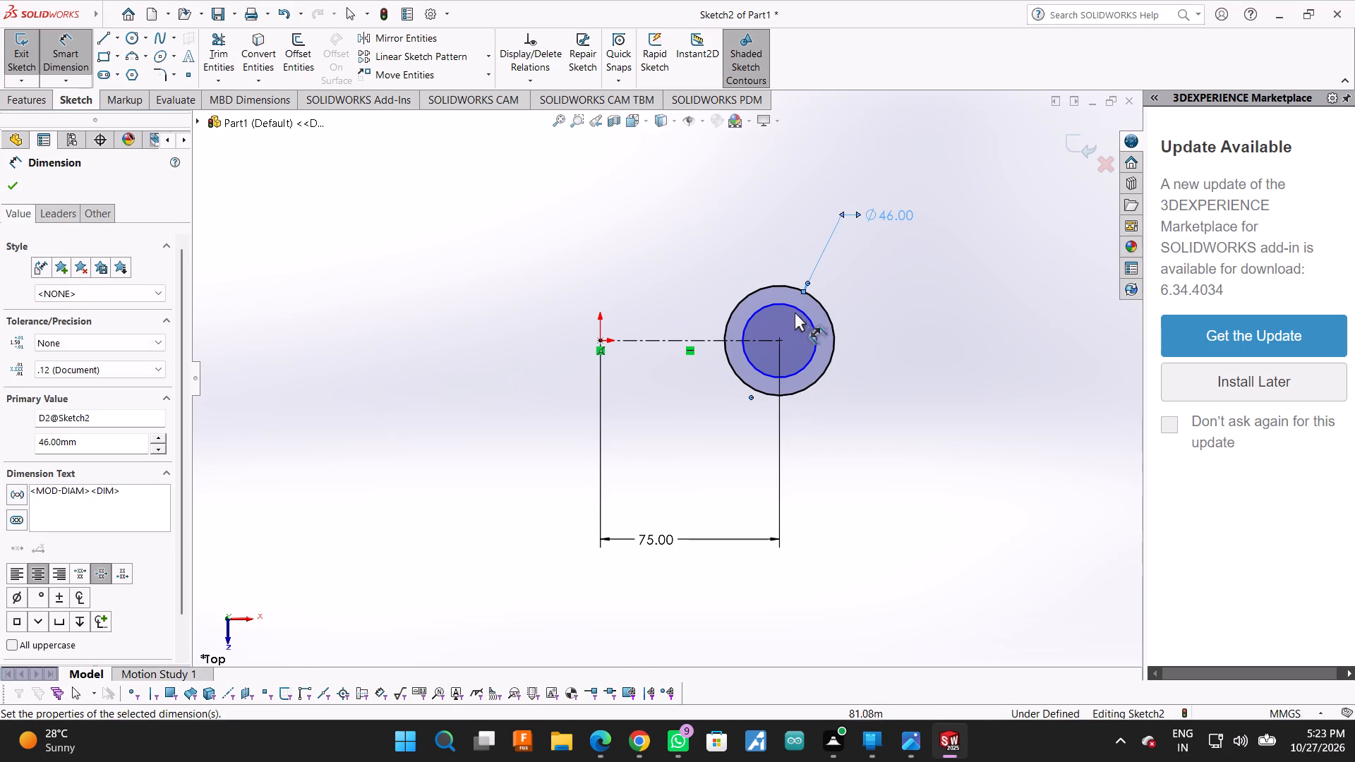
Dimension the inner circle's diameter and set it to 20 mm.
left_click(797, 312)
left_click(907, 321)
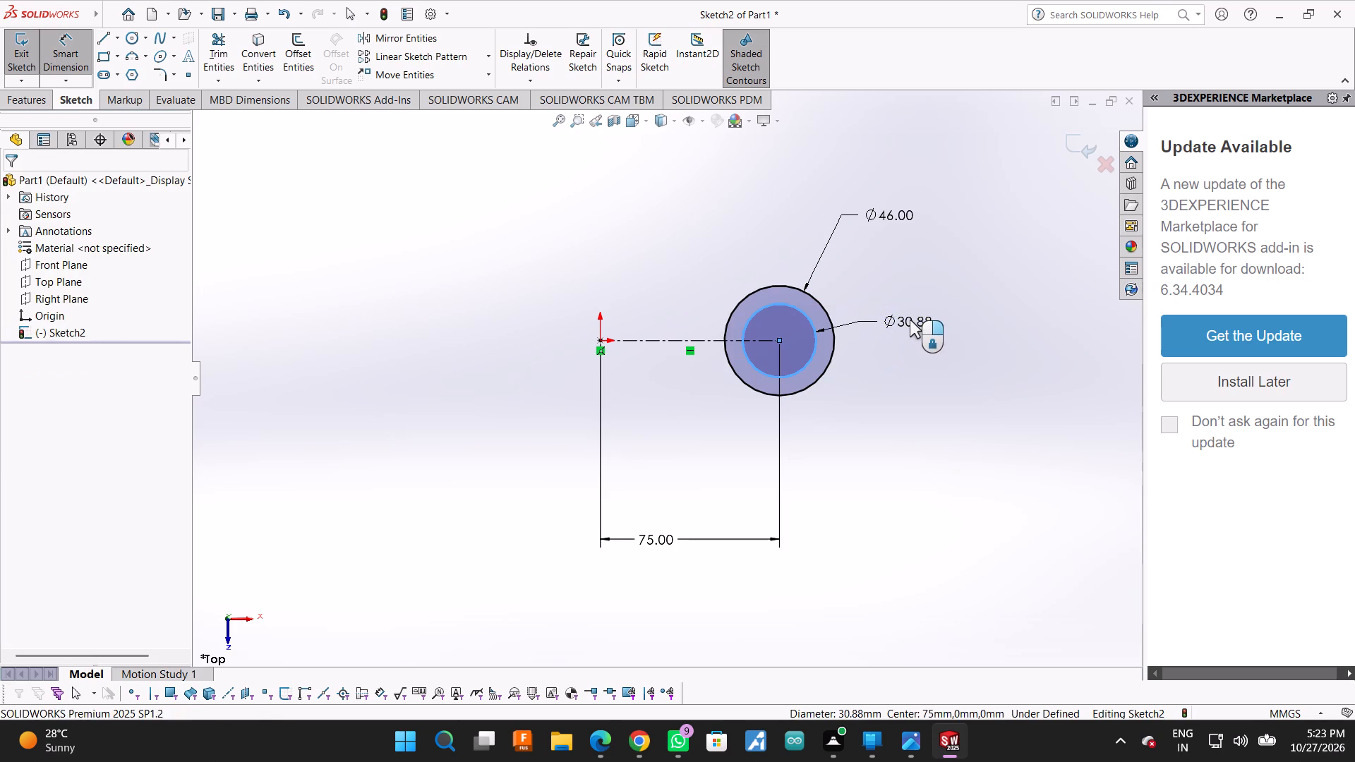
type("20")
key("Return")
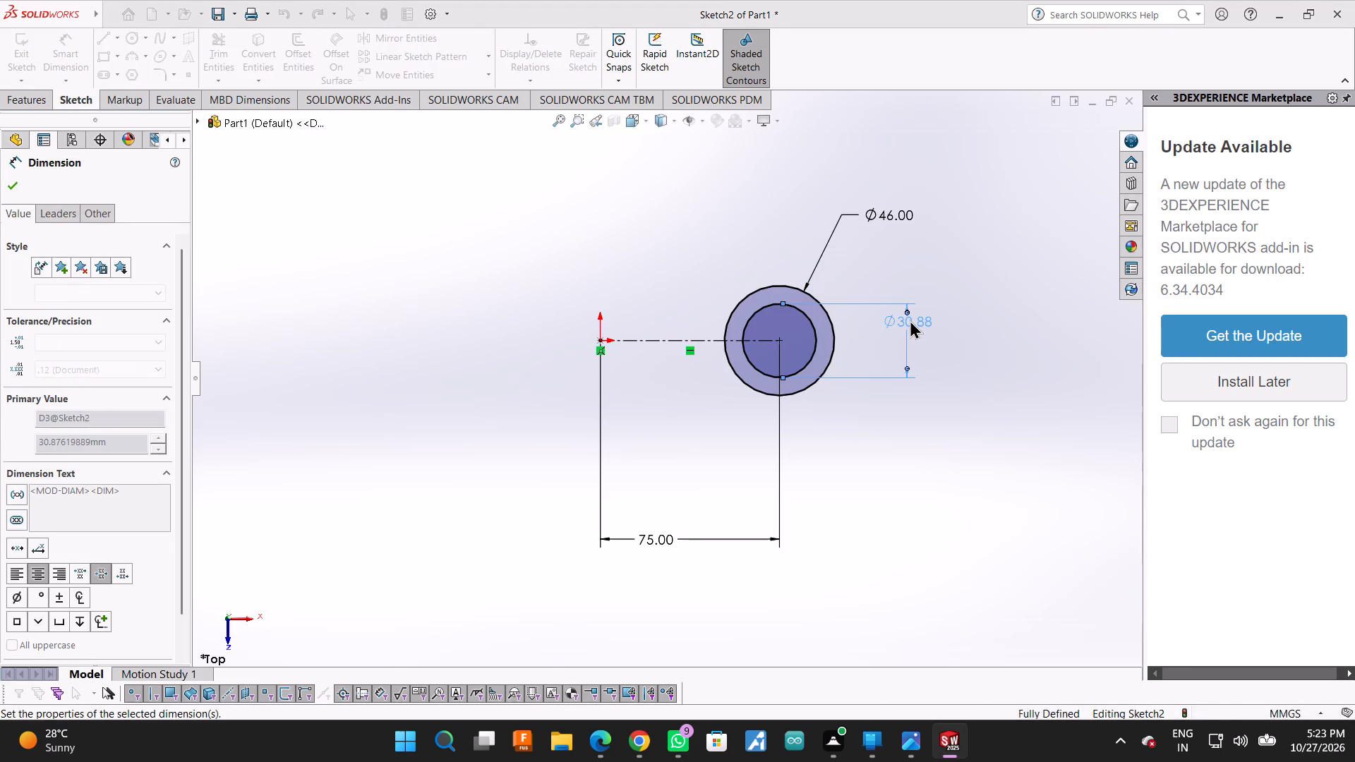
scroll(790, 371, "down", 2)
scroll(735, 331, "down", 2)
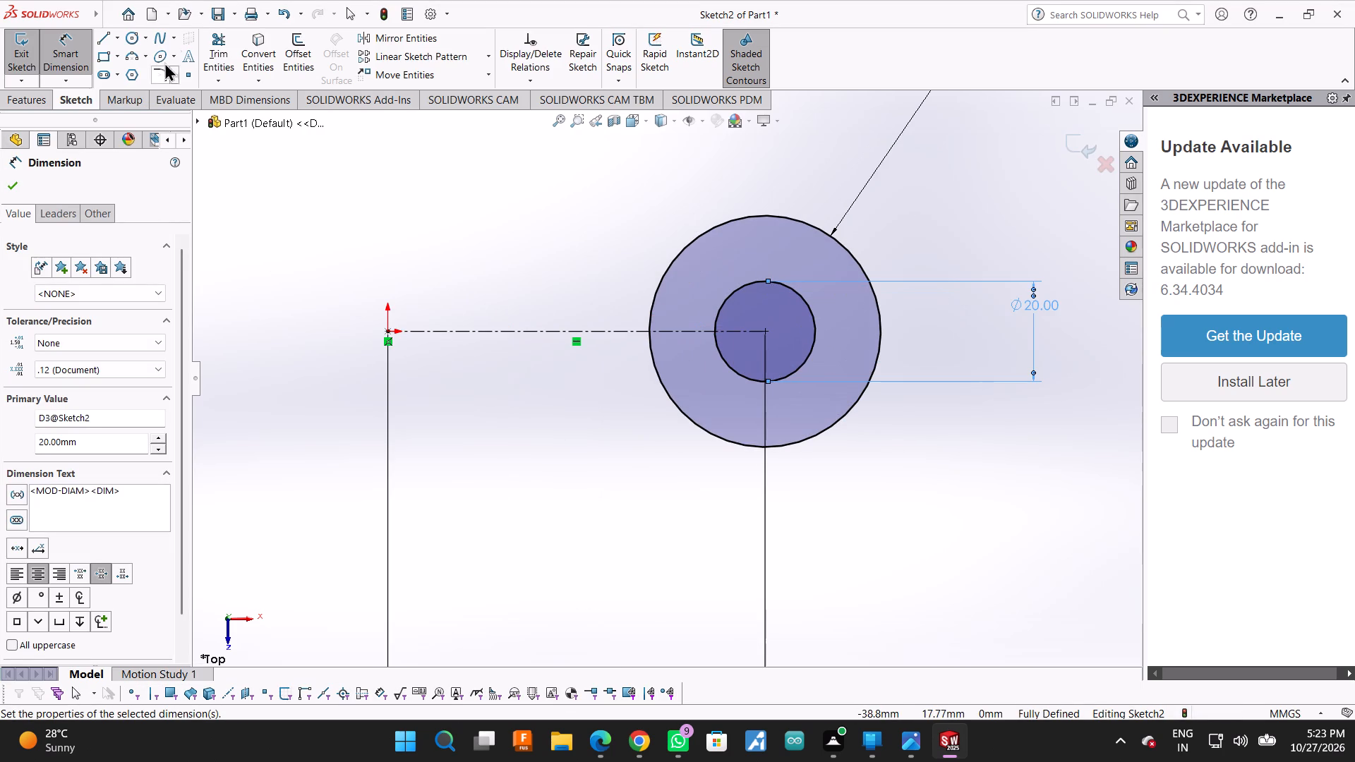
left_click(3, 194)
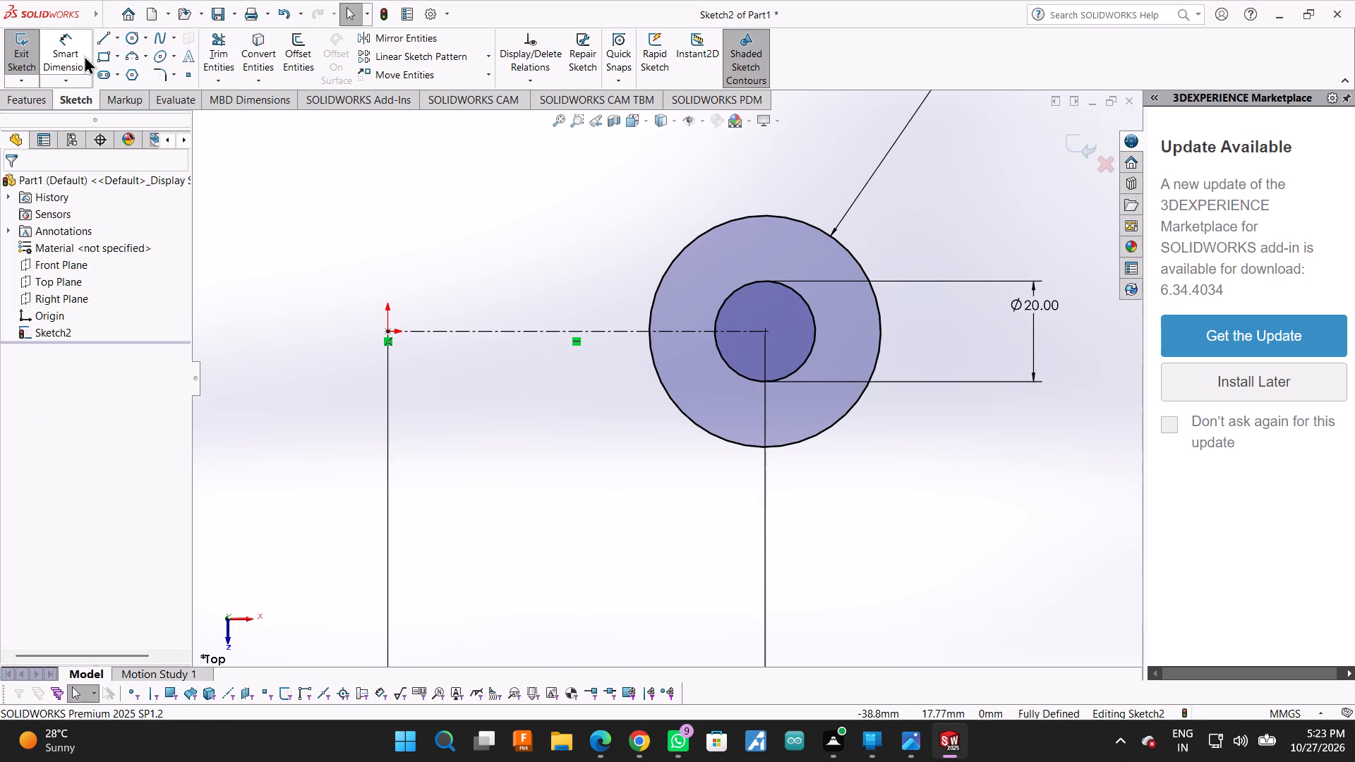
Sketch a second horizontal centerline about 107 mm long from the origin, extending away from the circles.
left_click(100, 37)
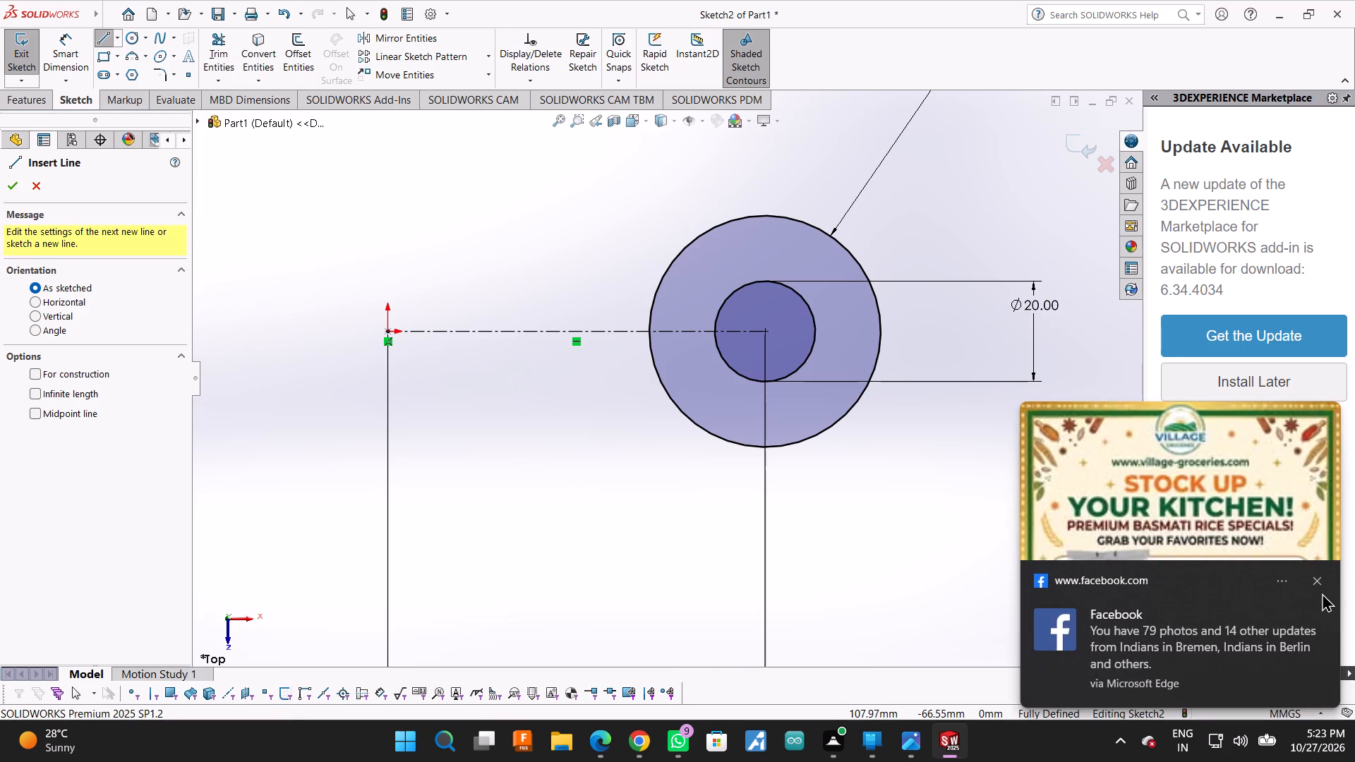
left_click(1321, 581)
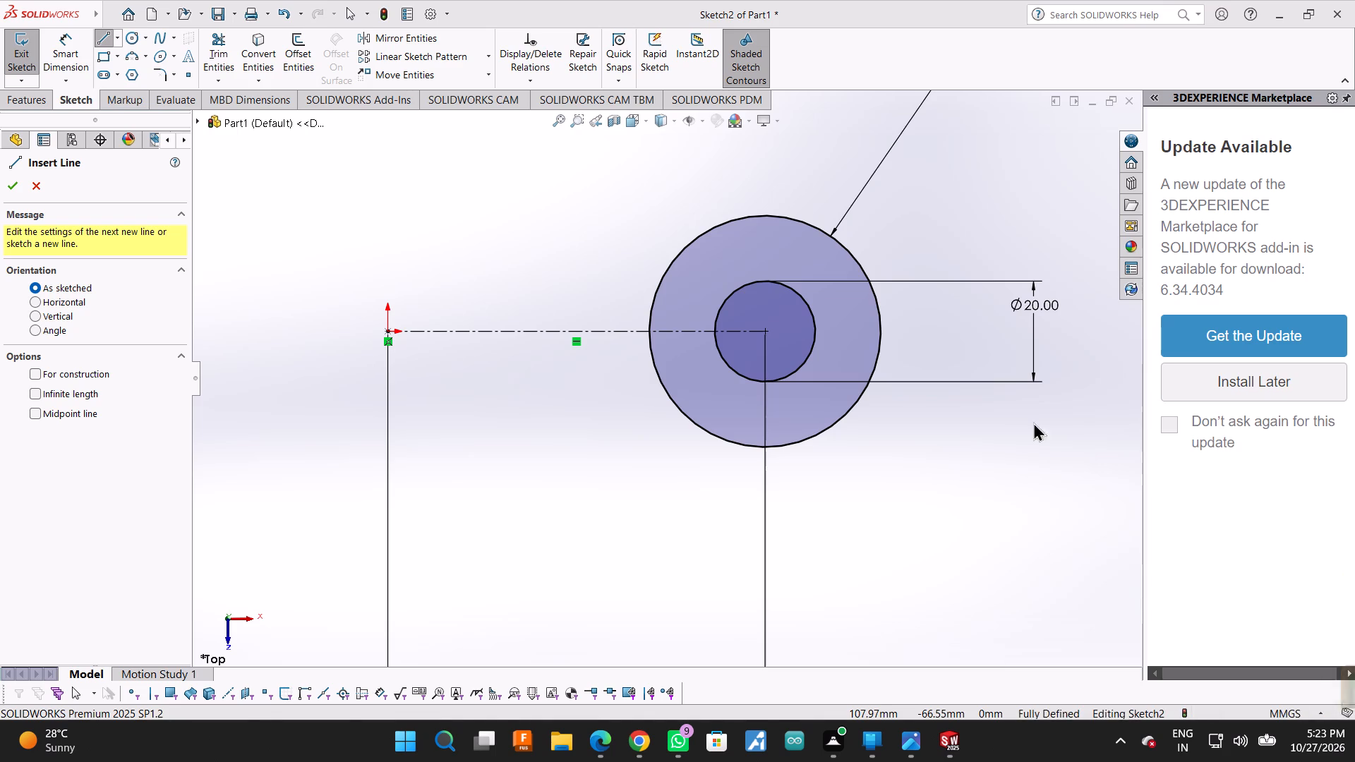
scroll(733, 516, "up", 1)
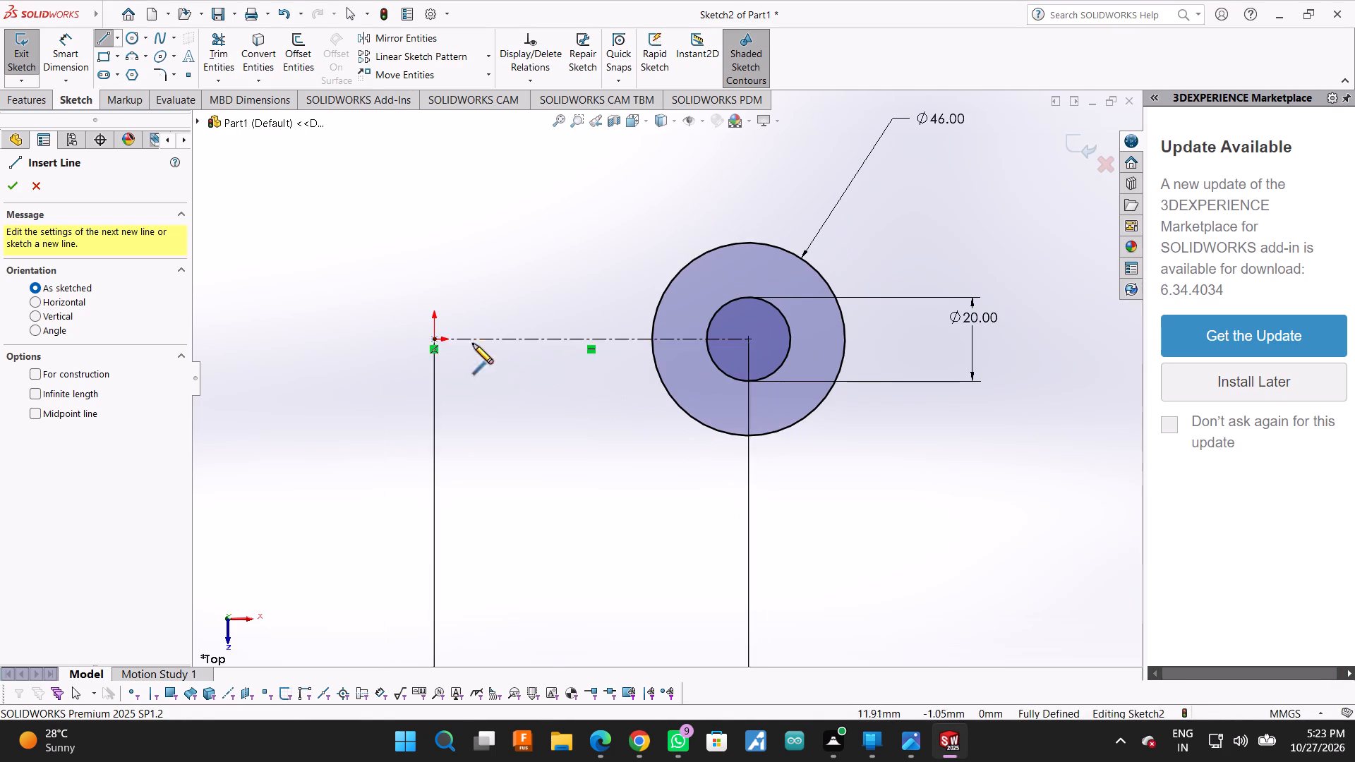
scroll(620, 380, "up", 3)
left_click(115, 35)
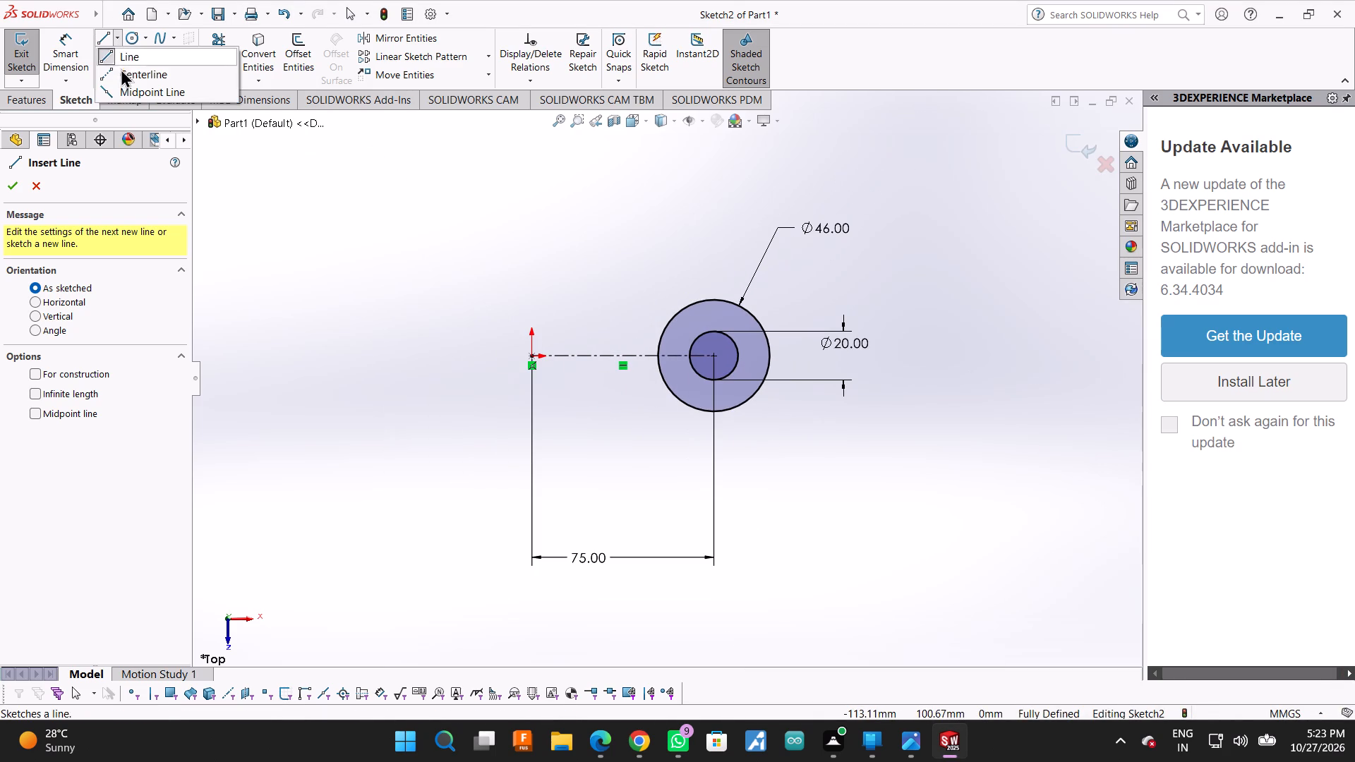
left_click(122, 73)
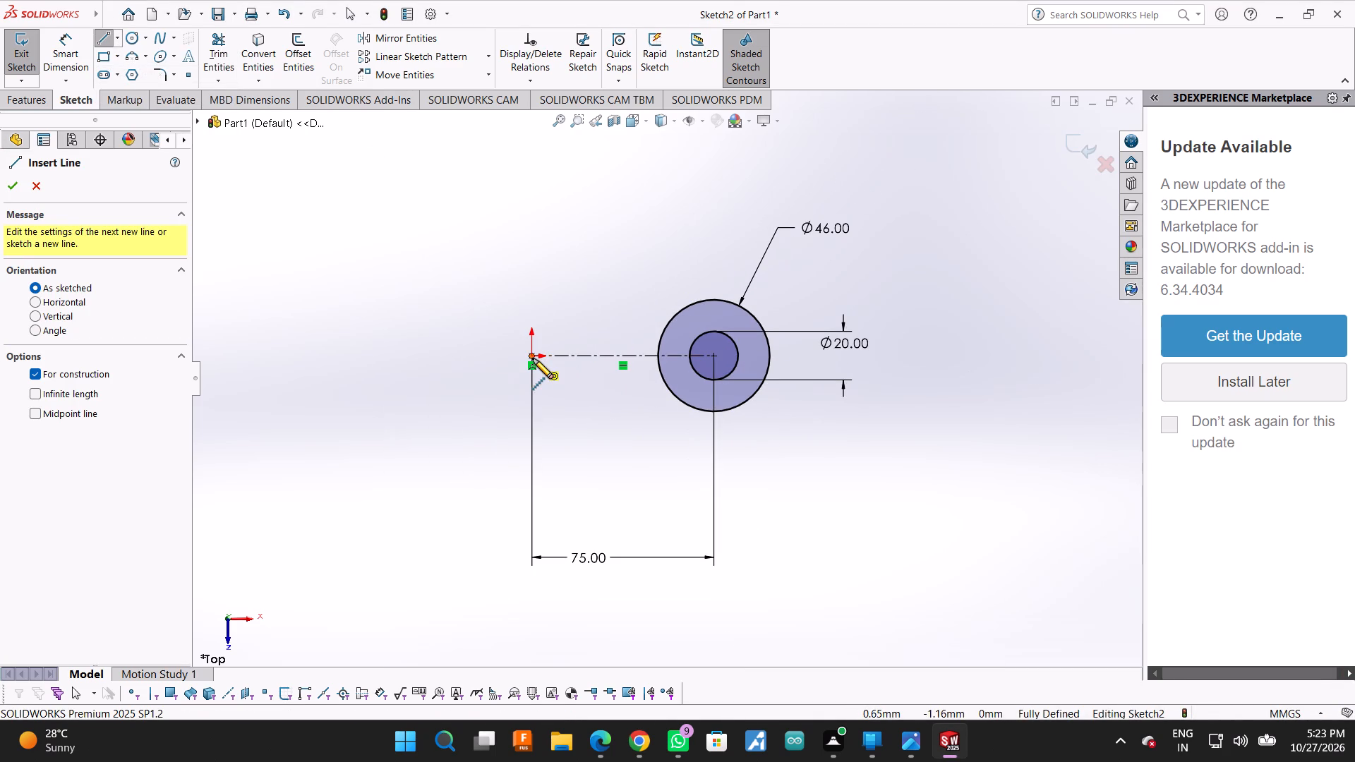
left_click(533, 358)
scroll(924, 468, "up", 2)
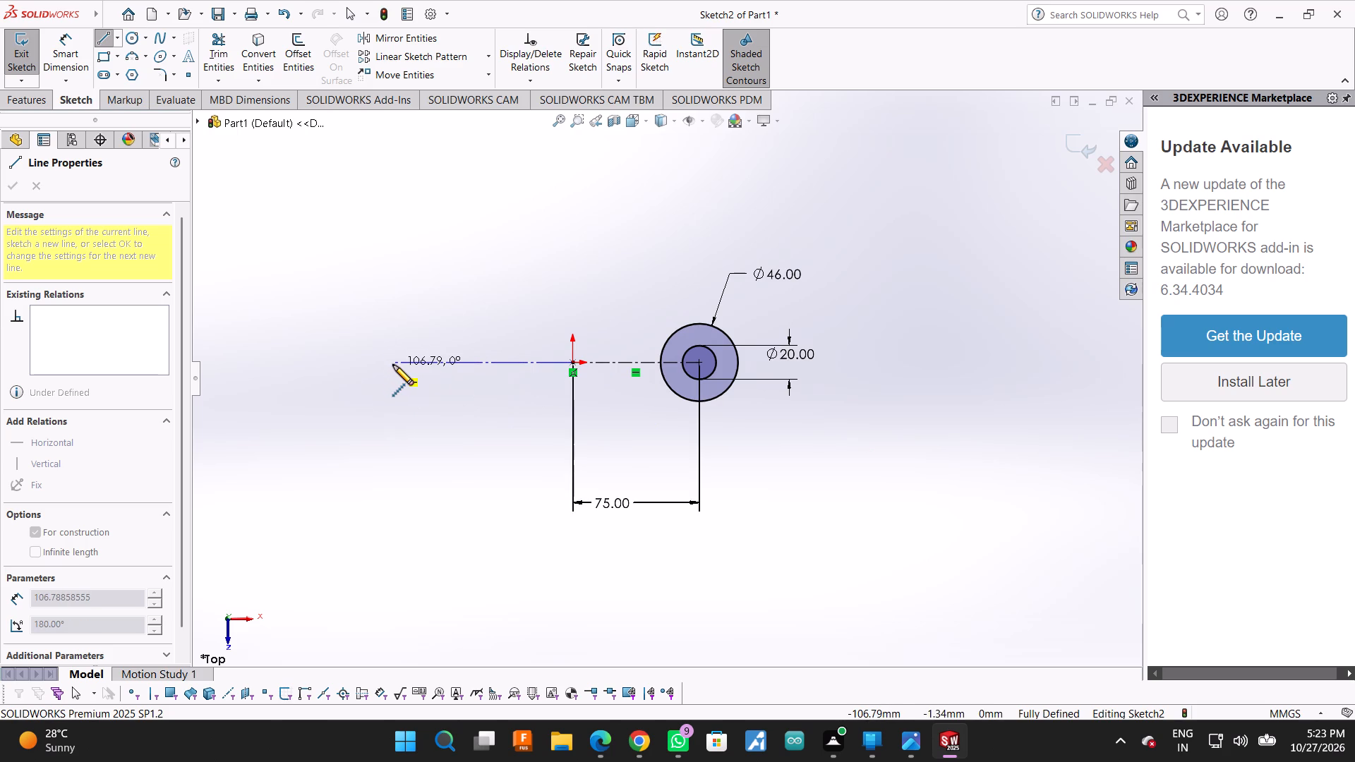
left_click(393, 365)
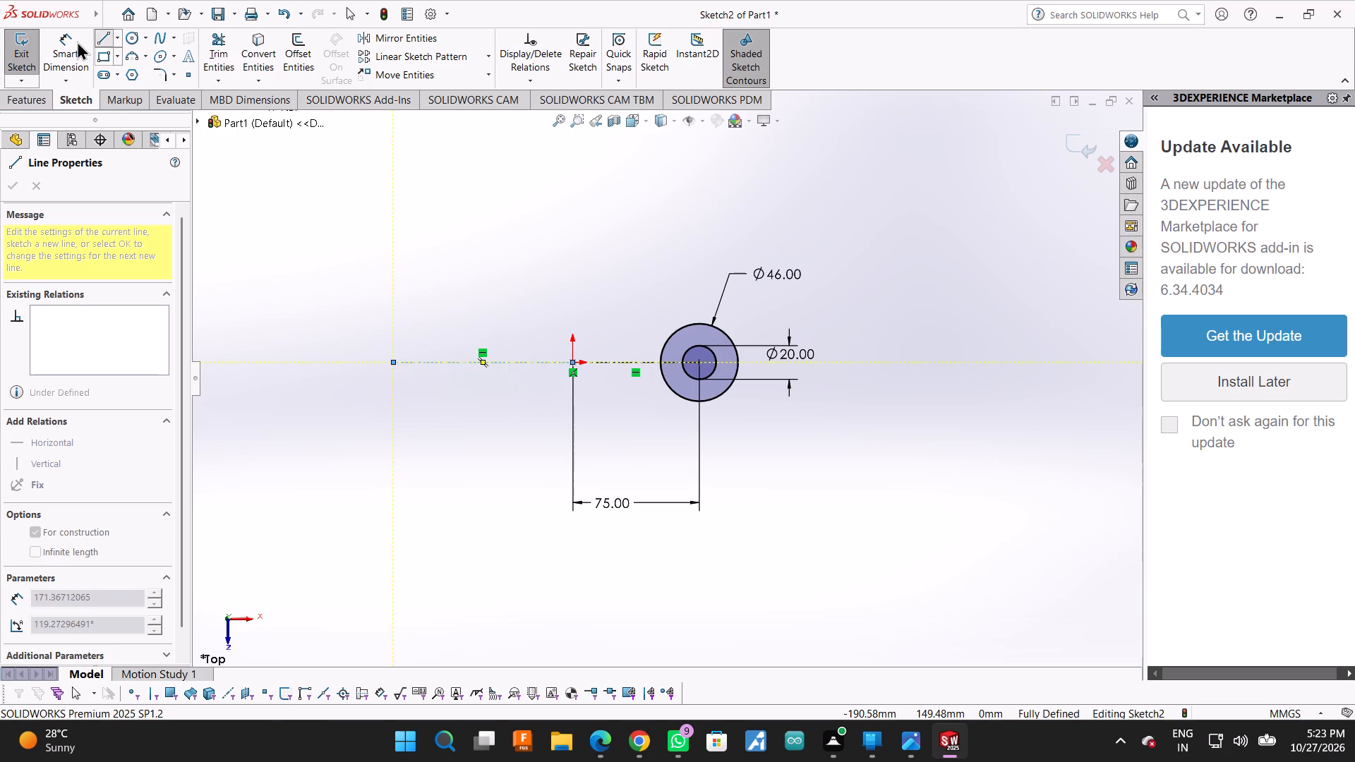
Dimension the second centerline's length in line with the 75 mm dimension and set it to 60 mm.
left_click(77, 41)
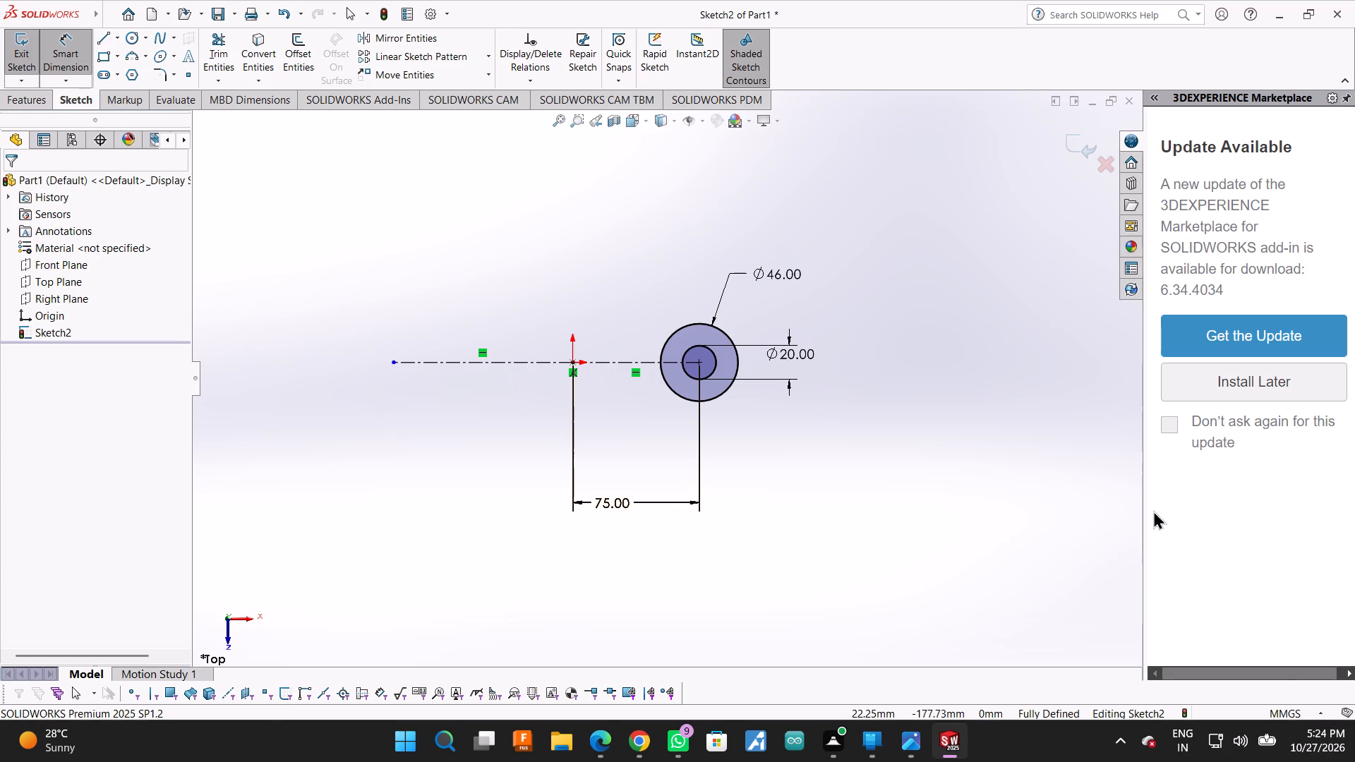
left_click_drag(1145, 509, 1354, 558)
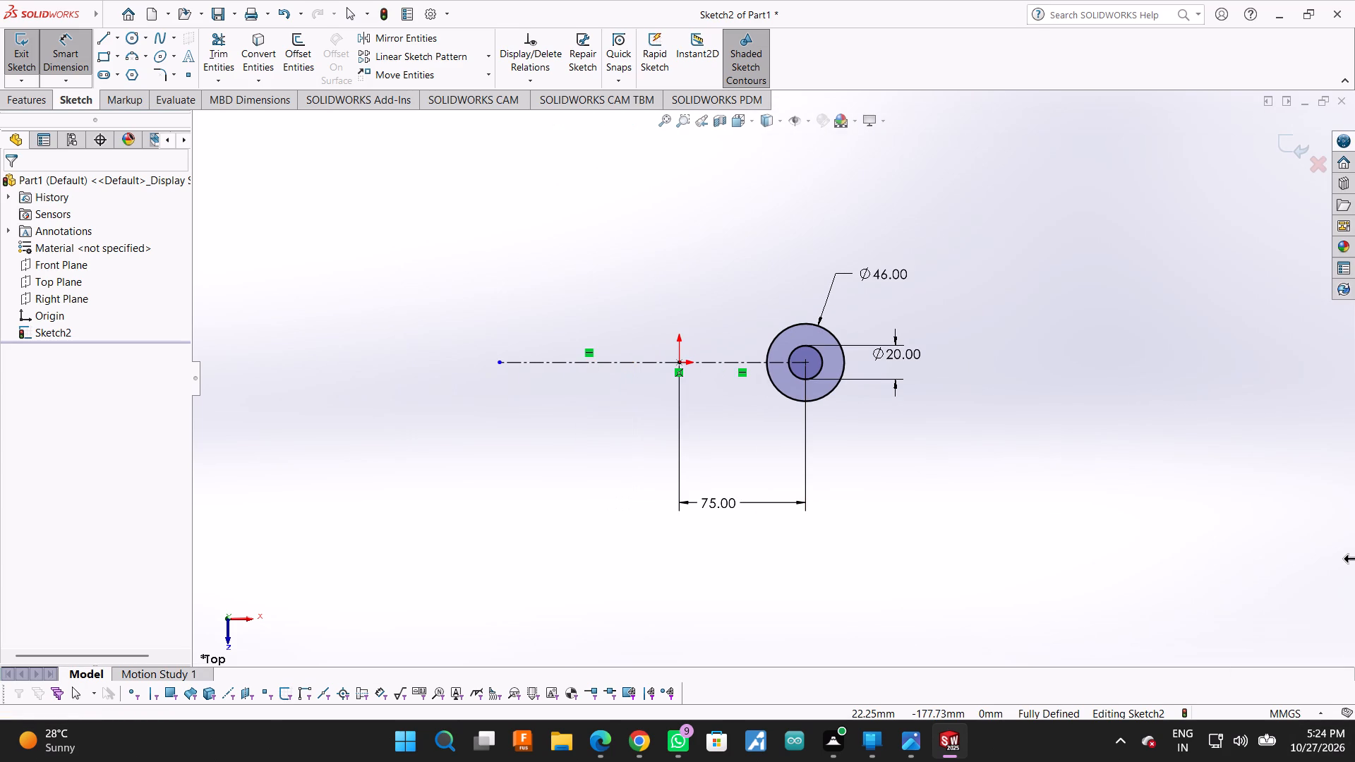
left_click_drag(1354, 558, 1351, 558)
scroll(781, 337, "down", 1)
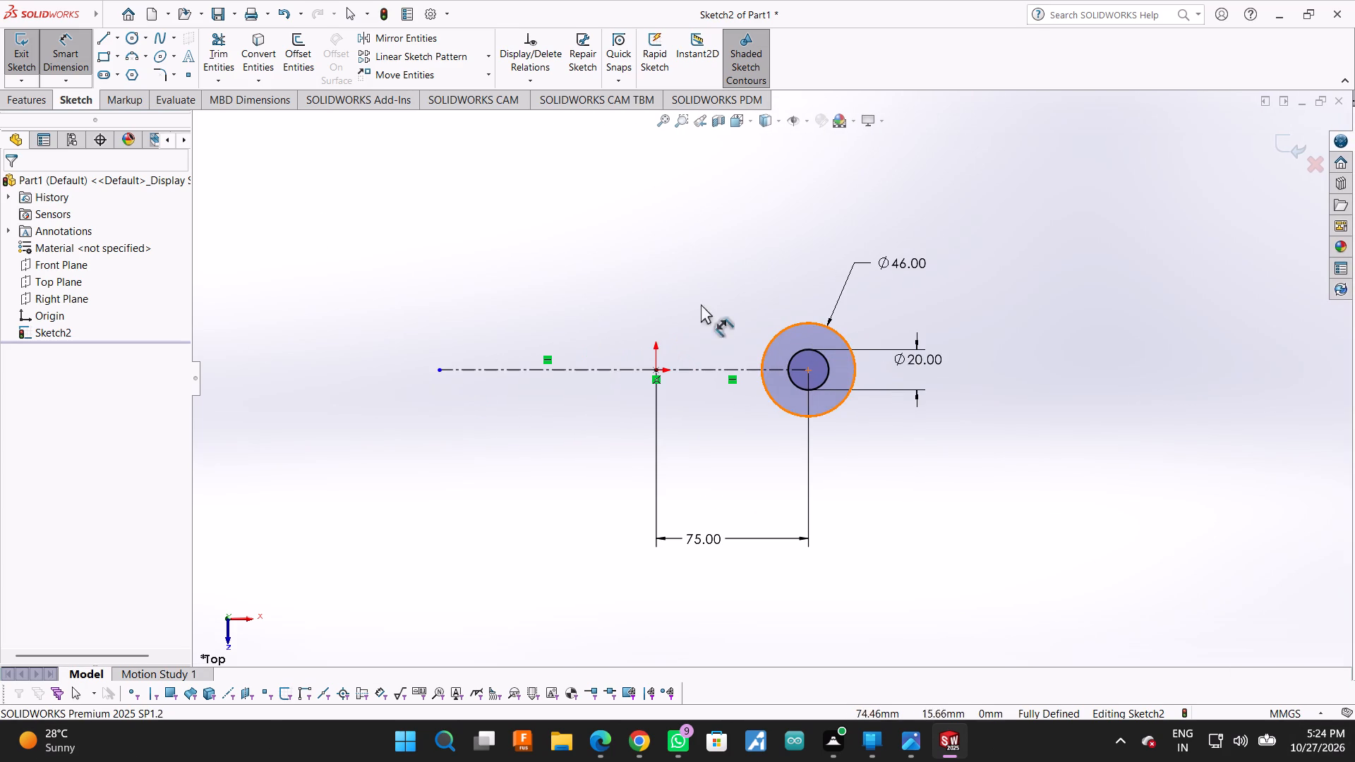
left_click(78, 35)
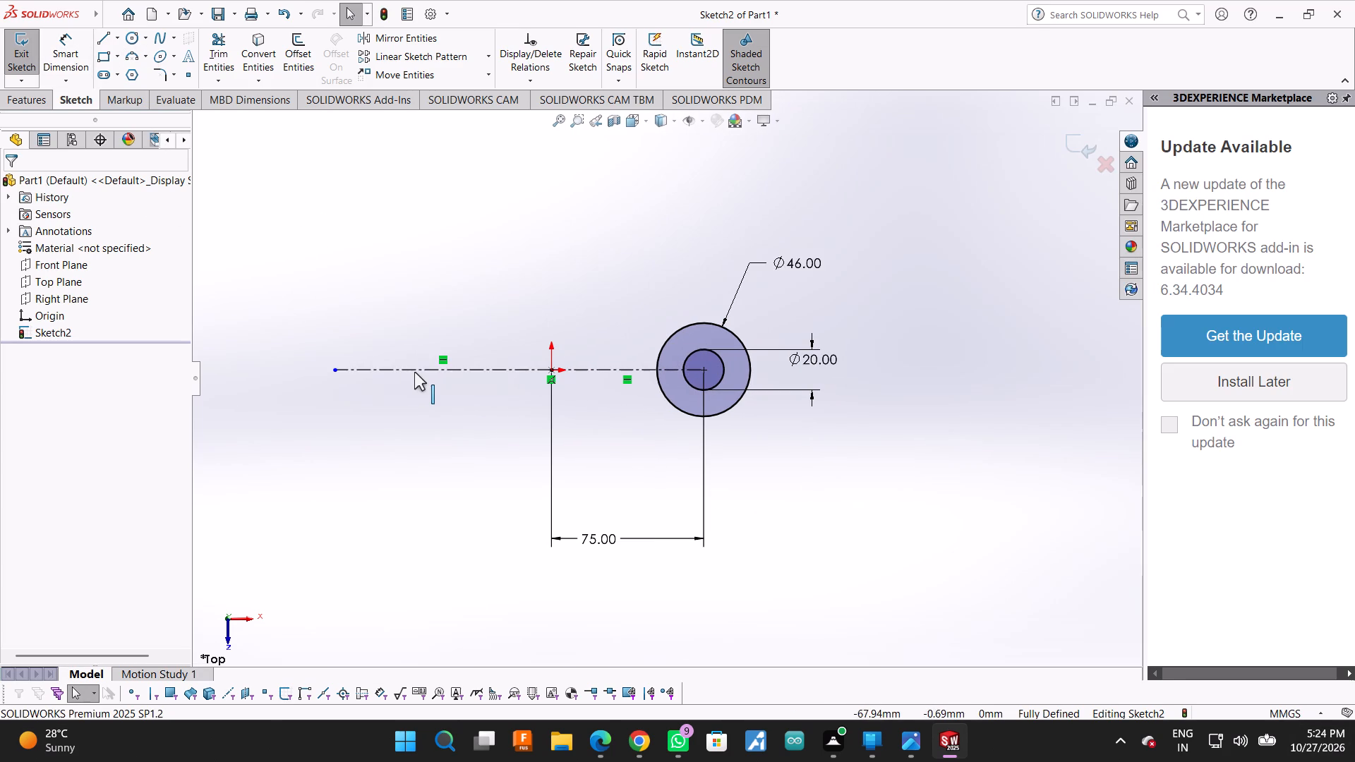
left_click(414, 372)
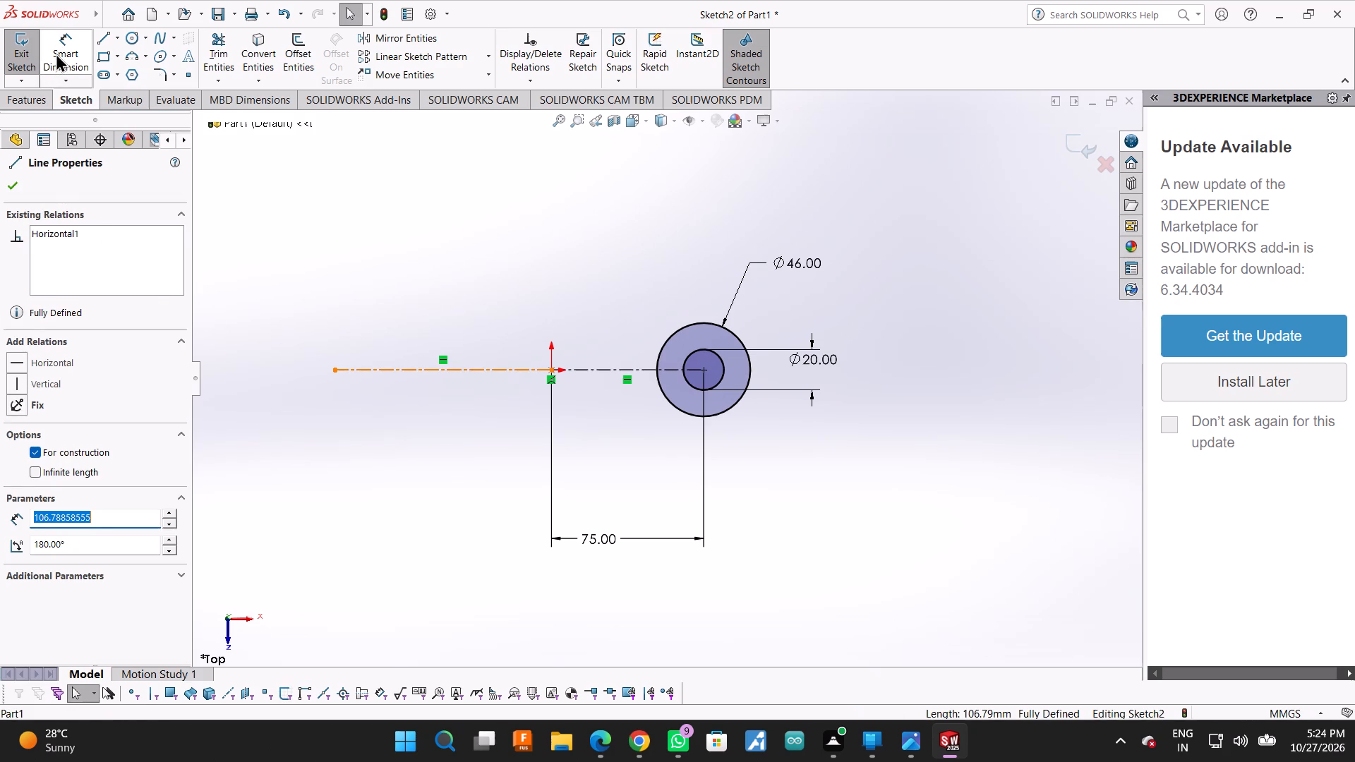
left_click(56, 53)
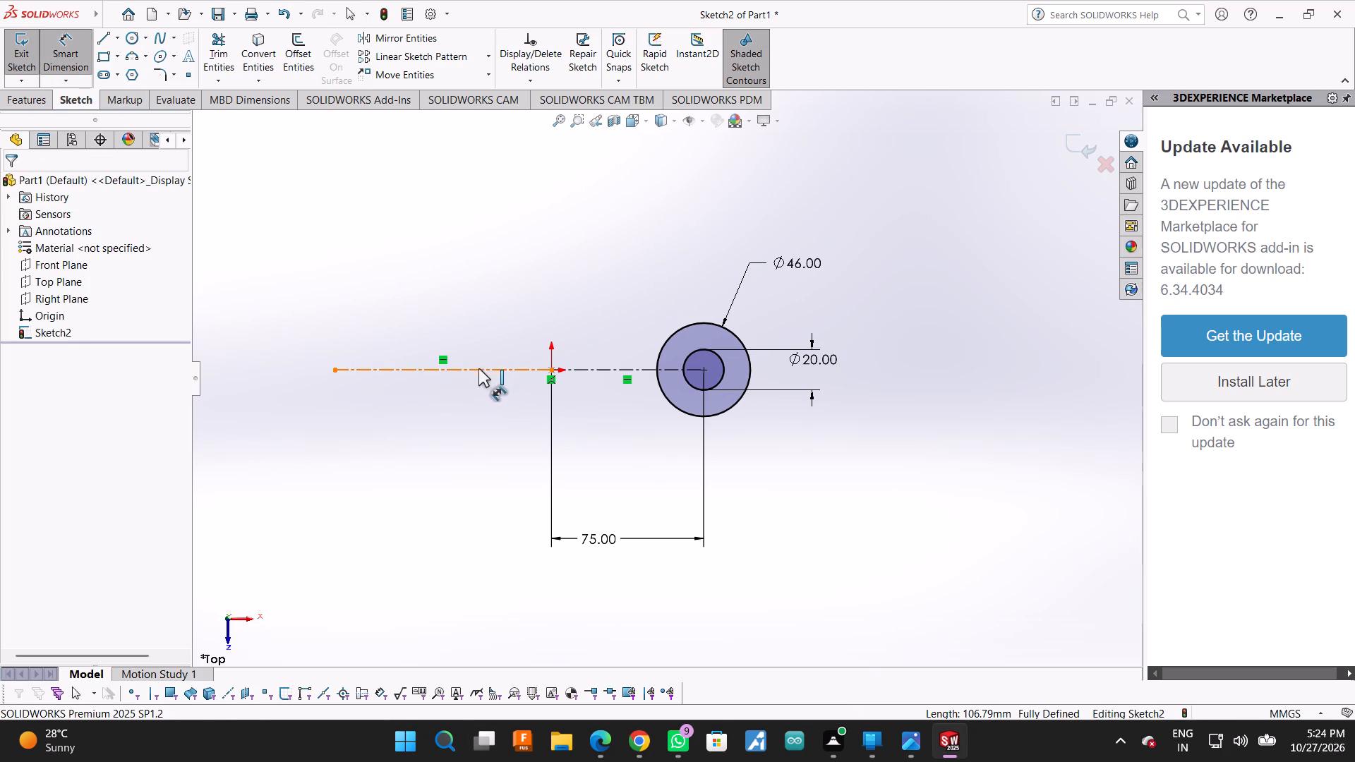
left_click(479, 370)
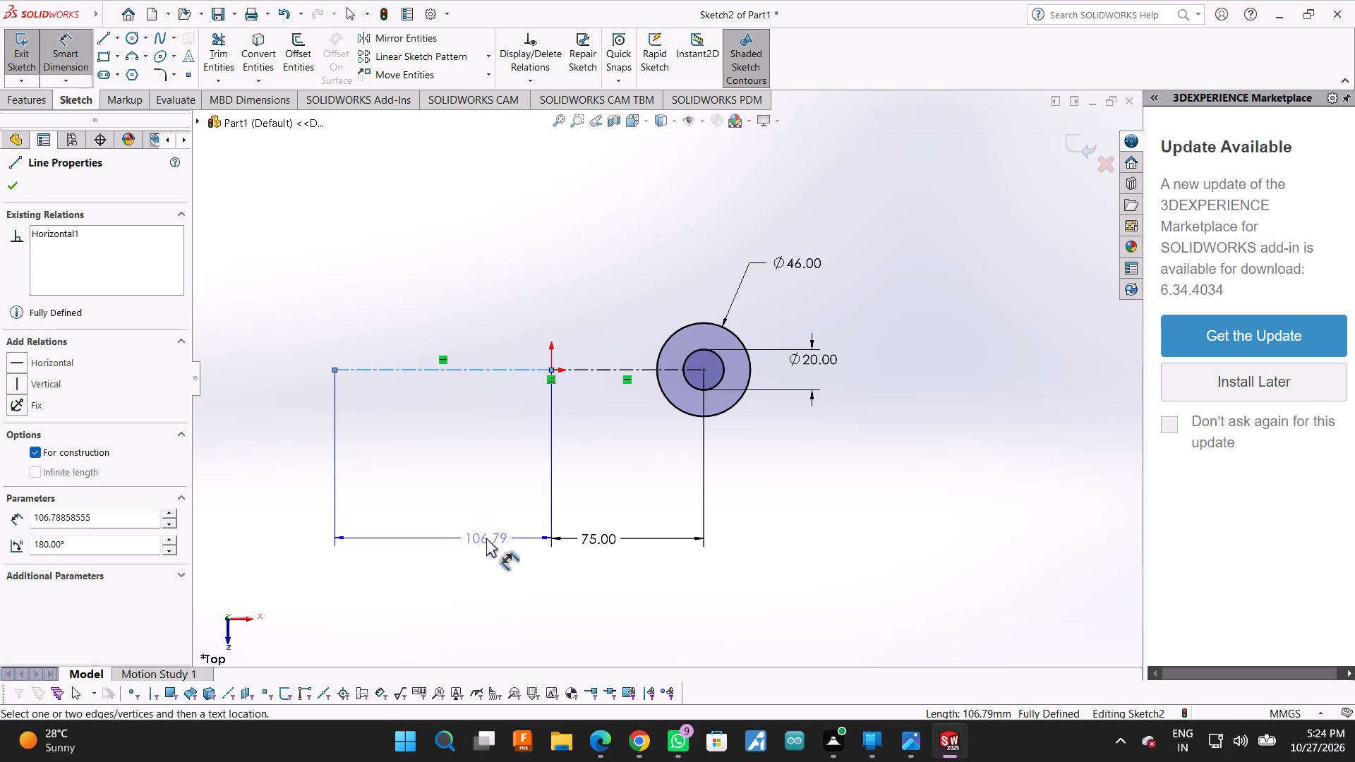
left_click(486, 538)
type("60")
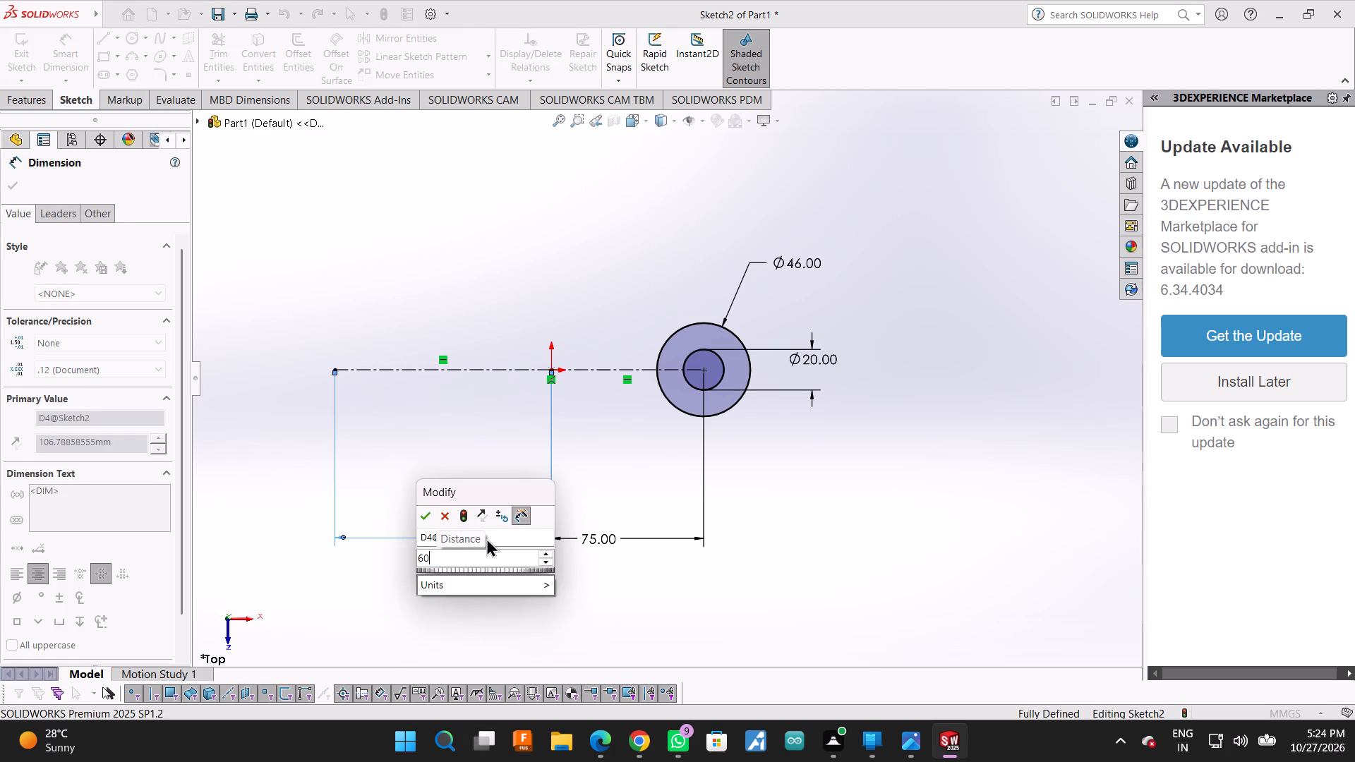
key("Return")
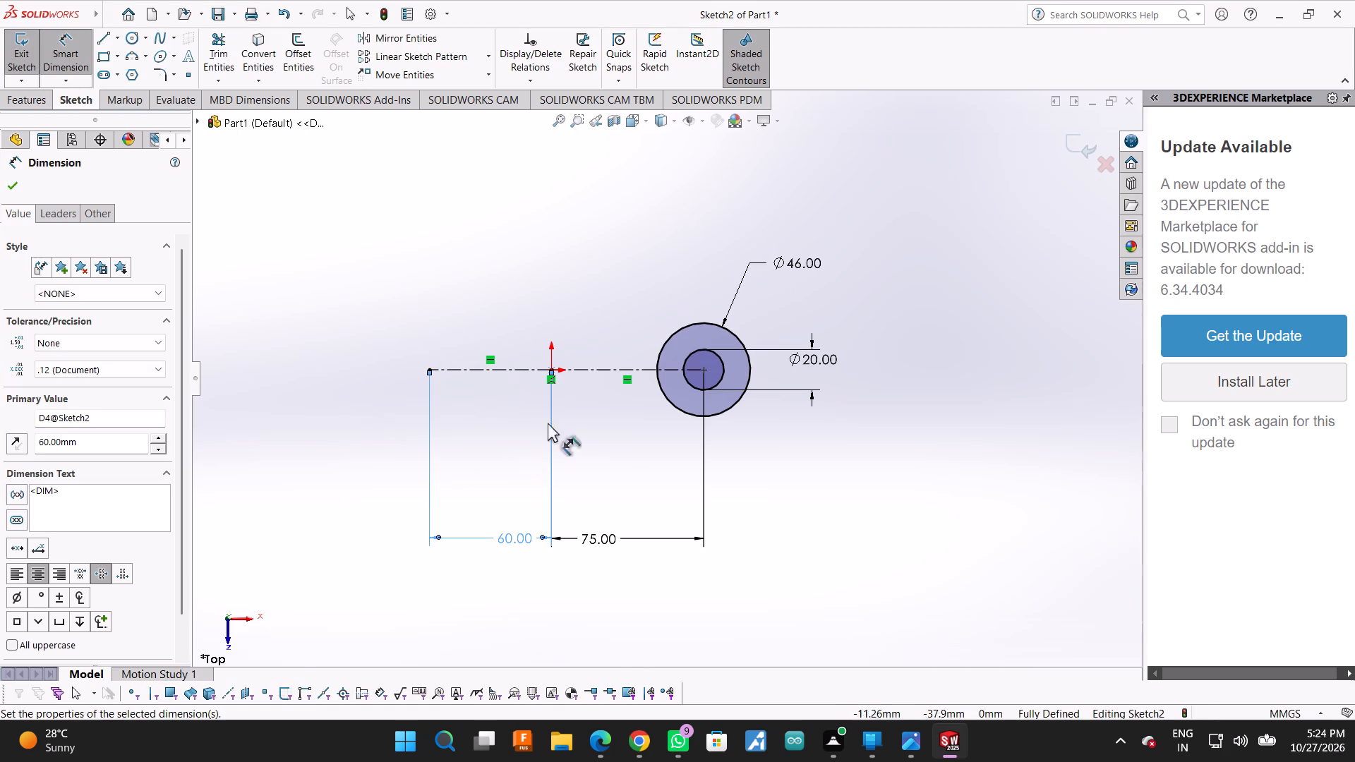
left_click(7, 176)
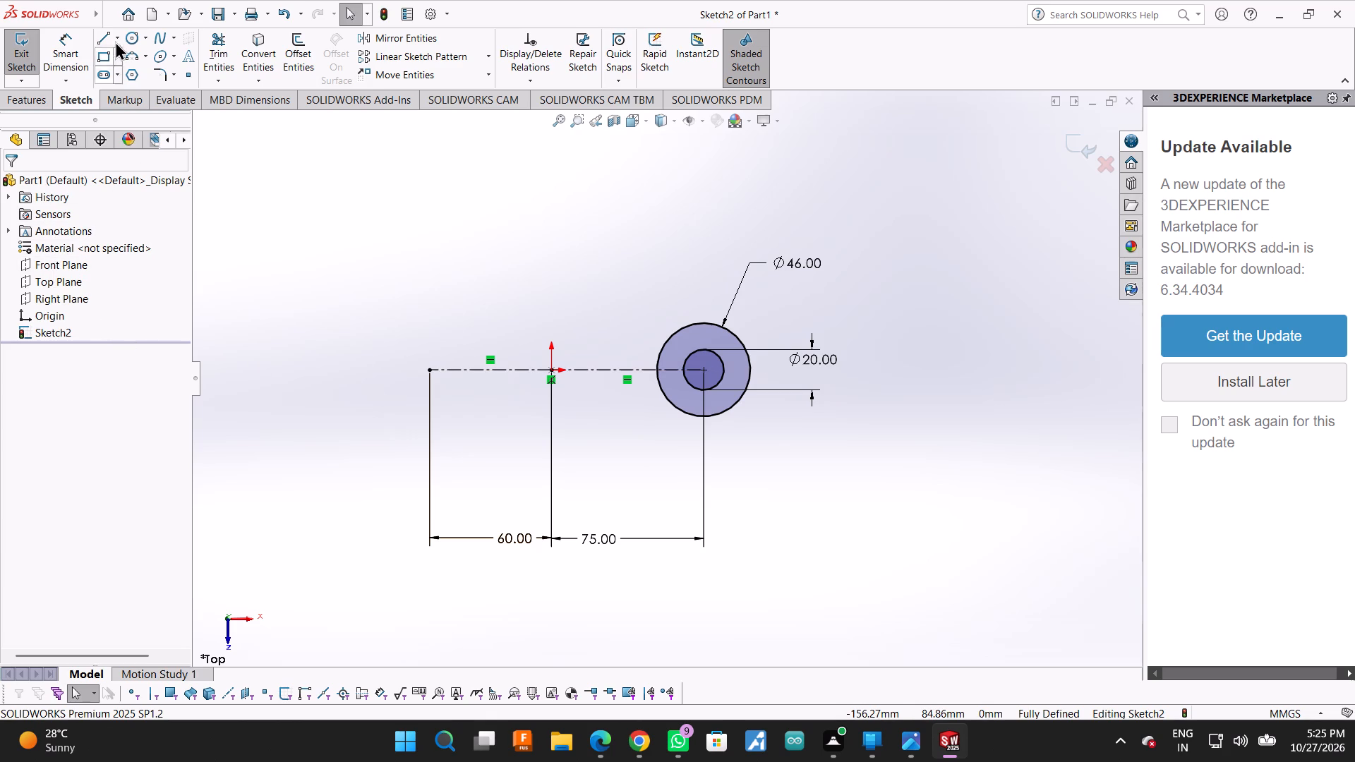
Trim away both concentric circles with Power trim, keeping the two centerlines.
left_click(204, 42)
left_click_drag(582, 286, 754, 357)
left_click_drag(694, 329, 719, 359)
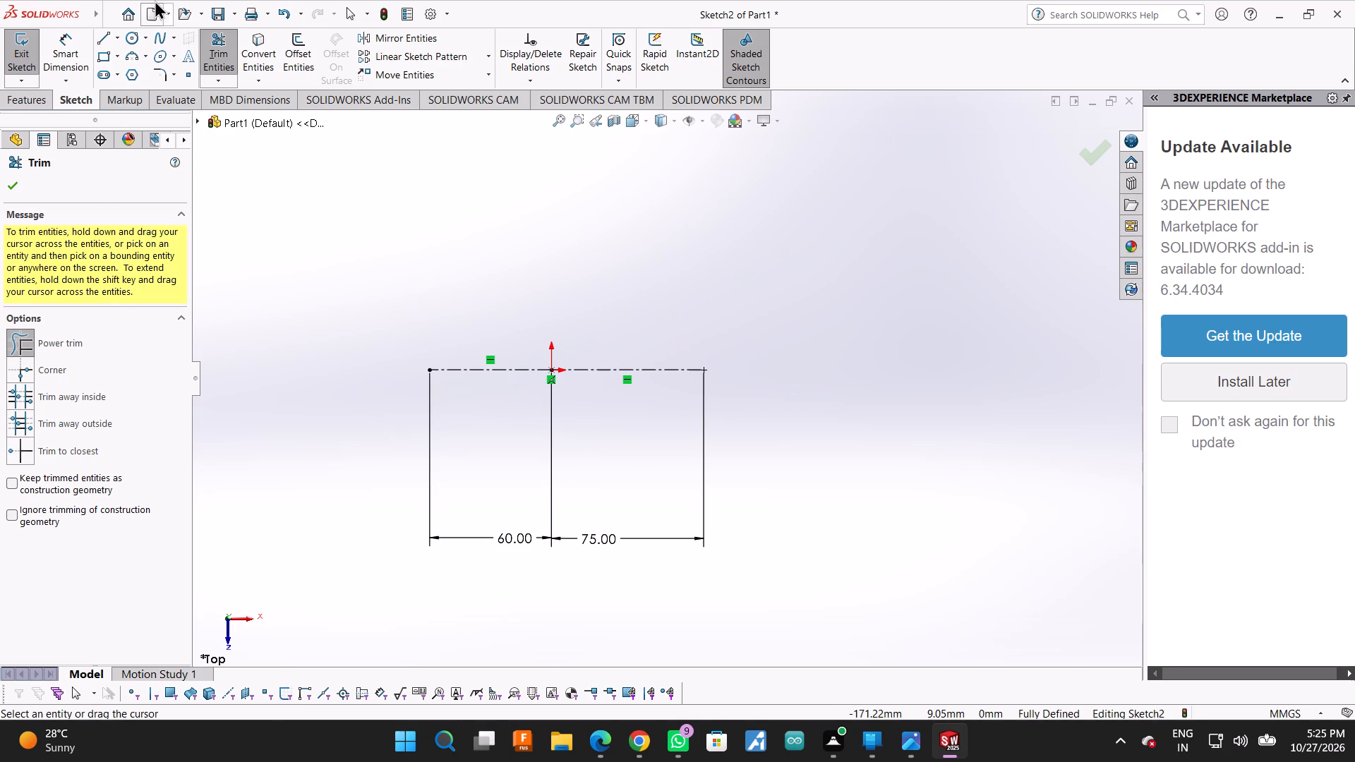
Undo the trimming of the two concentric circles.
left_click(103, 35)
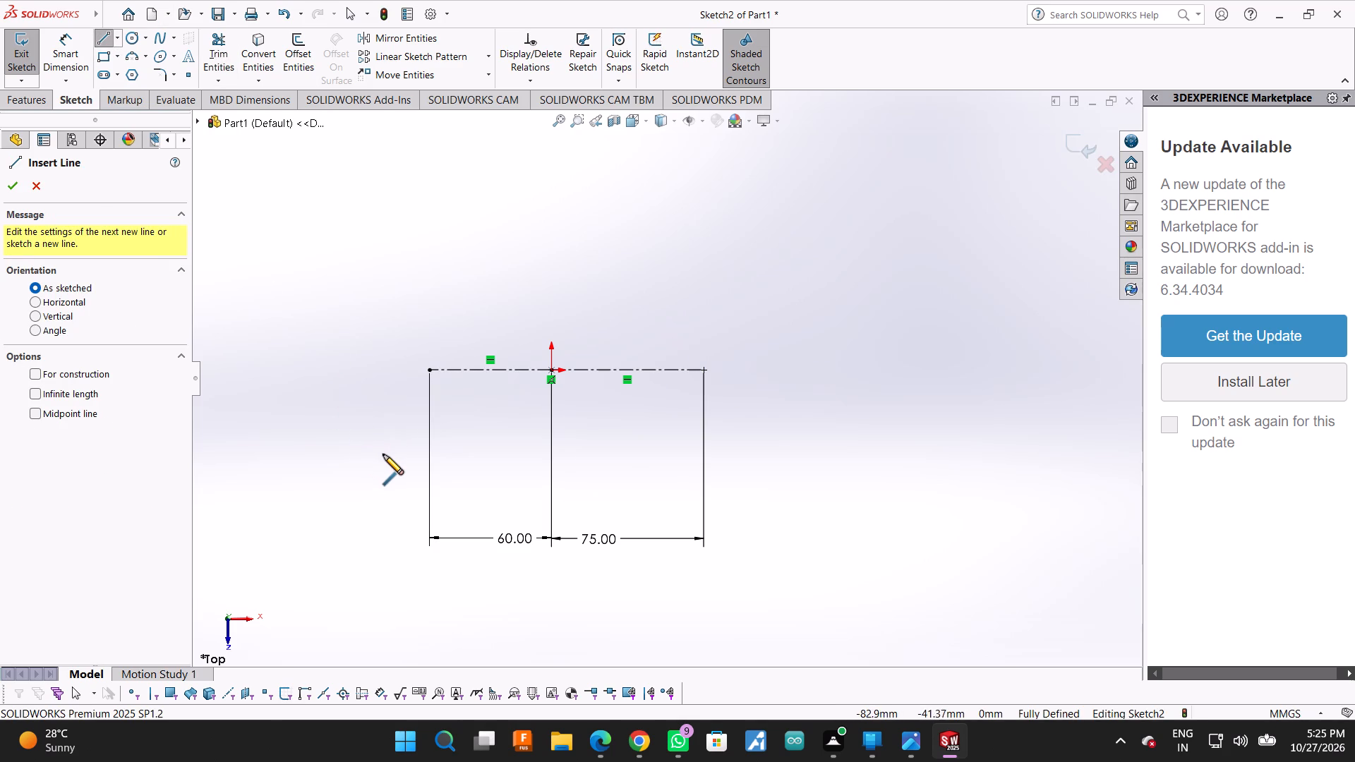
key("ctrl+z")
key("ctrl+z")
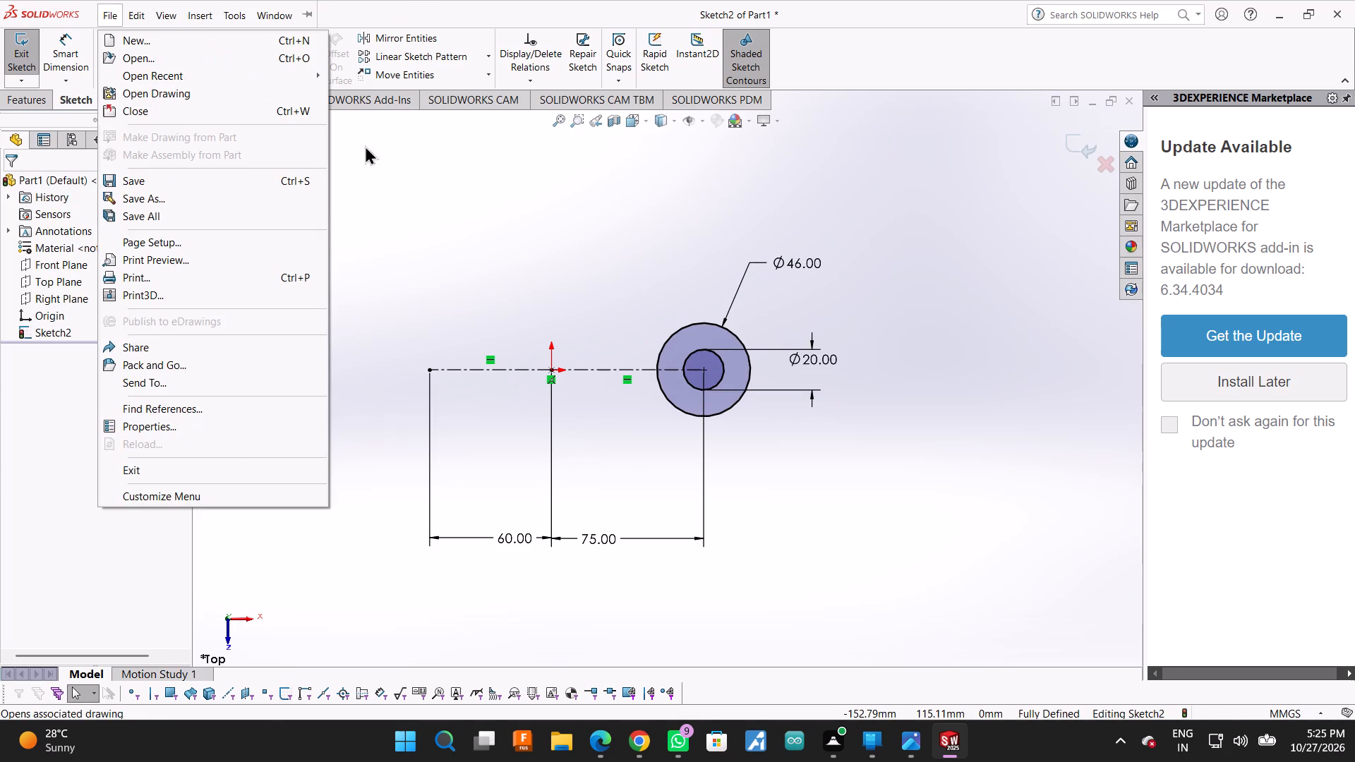
Delete all circles, centerlines and dimensions from the Top Plane sketch and leave the emptied sketch.
key("Escape")
left_click_drag(327, 214, 863, 632)
key("Delete")
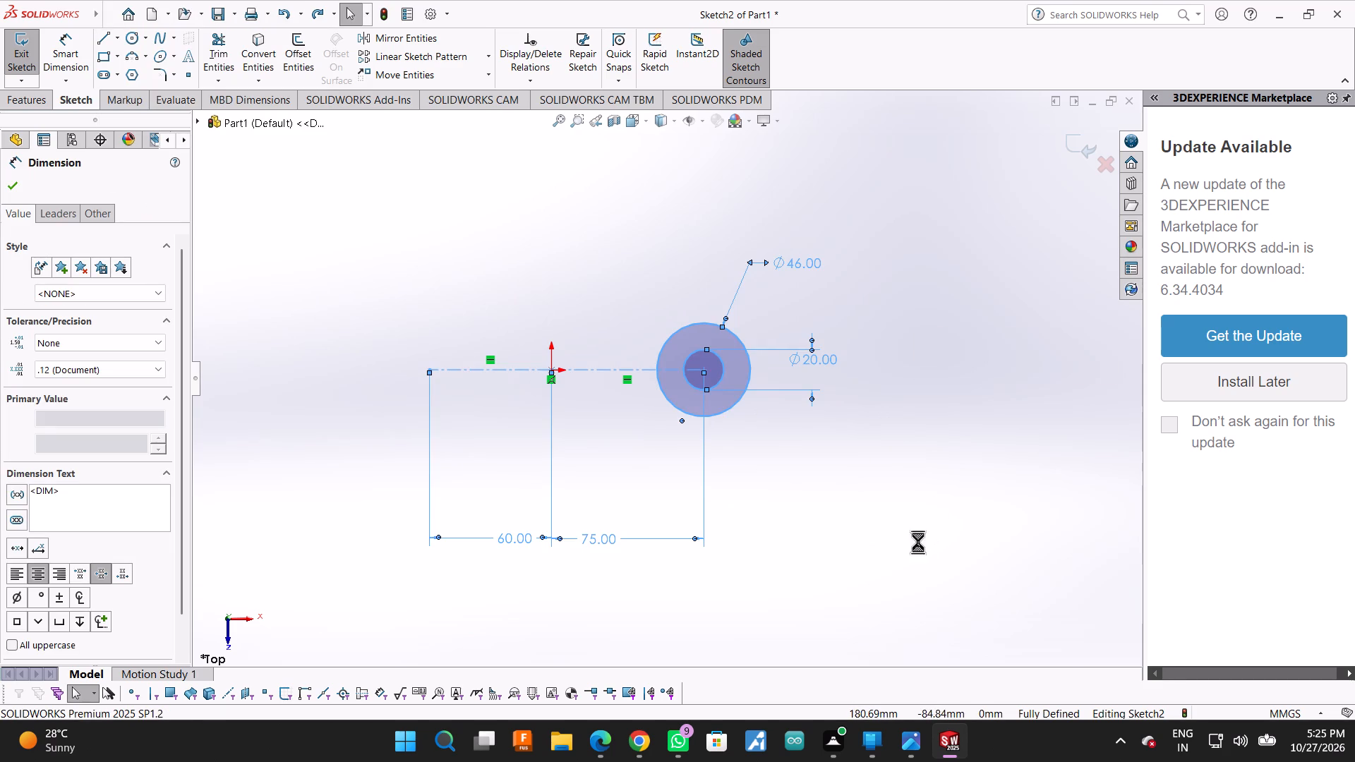
left_click(76, 262)
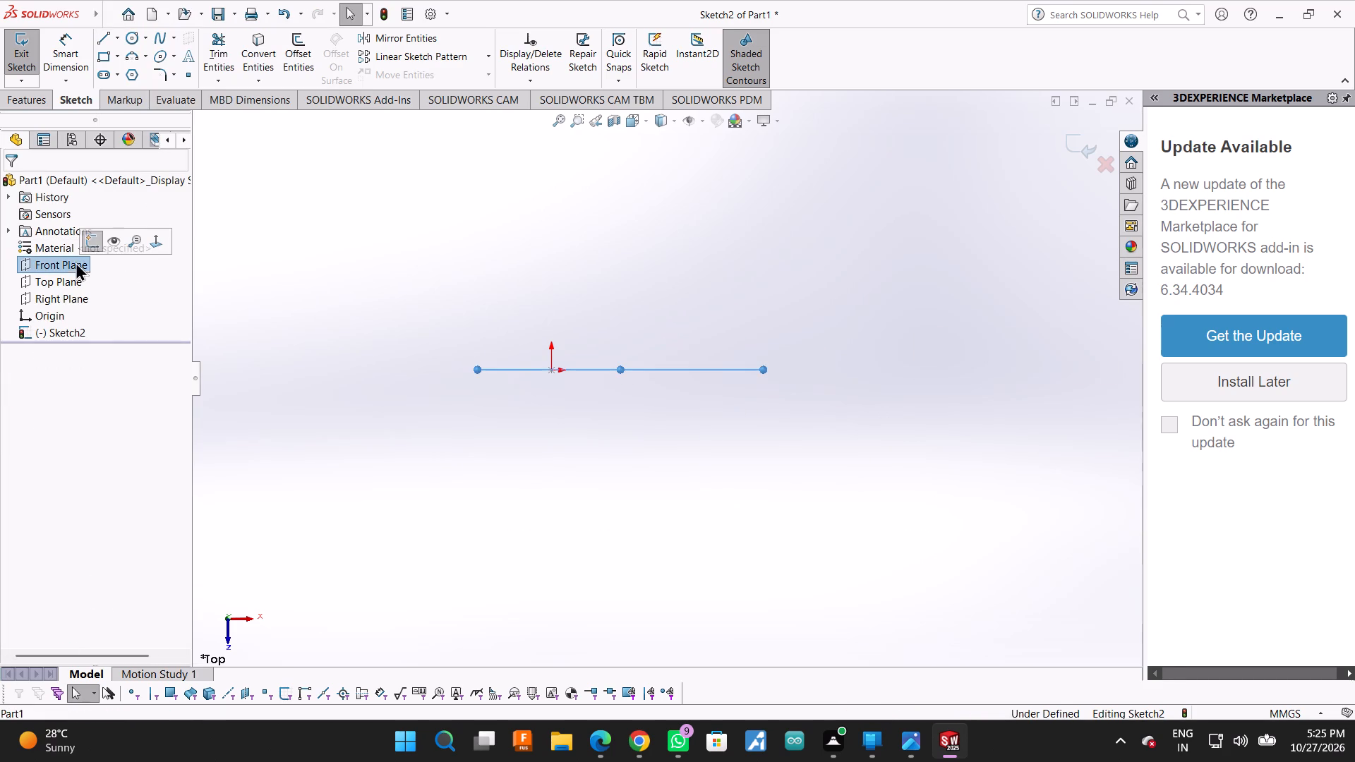
left_click(95, 246)
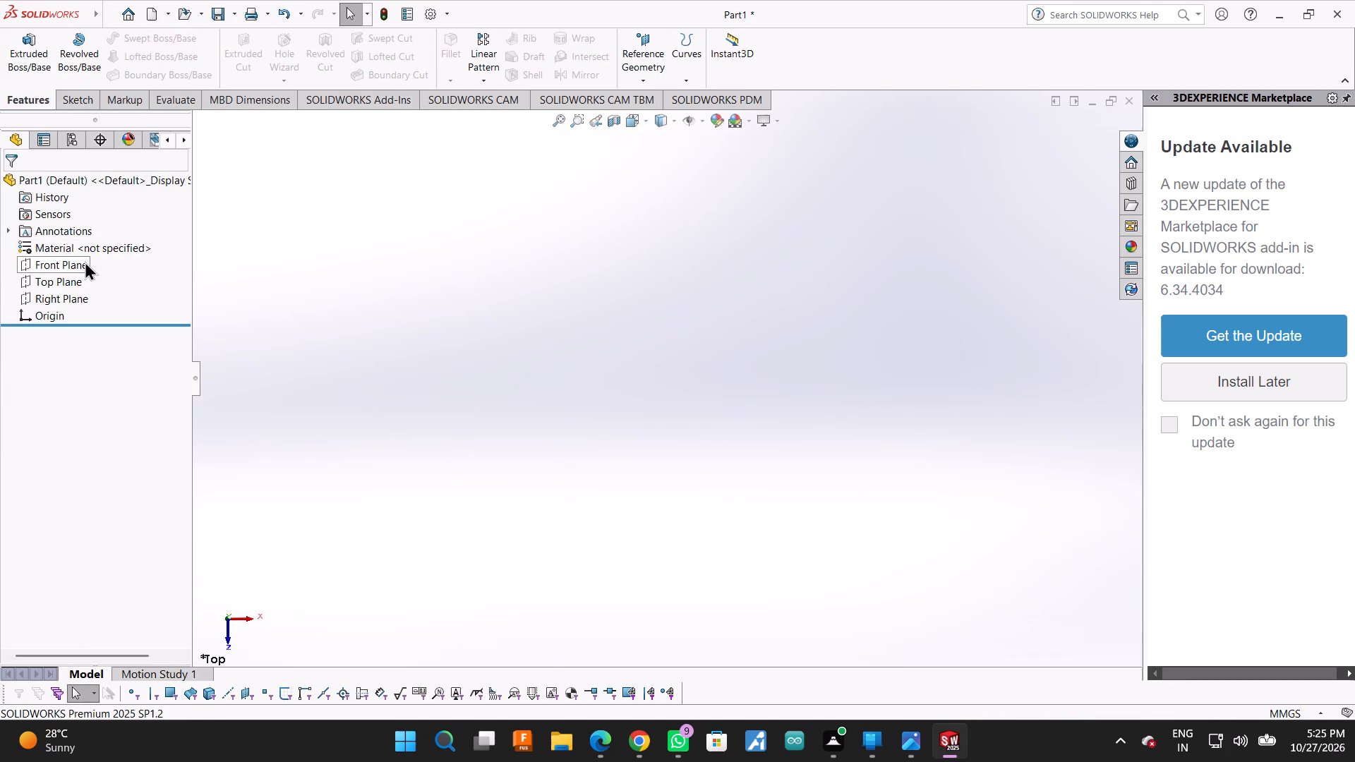
Orient the view normal to the Front Plane and start a new sketch on it with the Line tool.
left_click(85, 262)
left_click(159, 246)
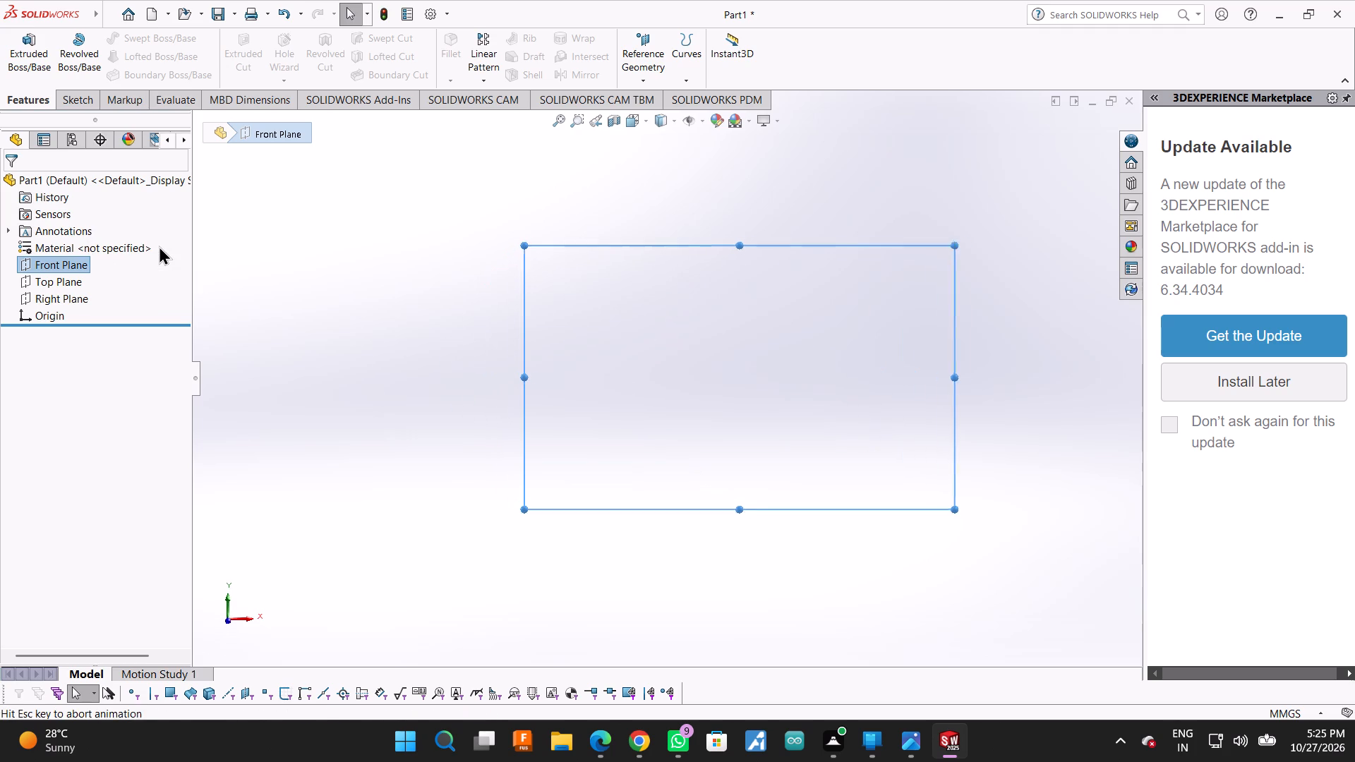
left_click(649, 337)
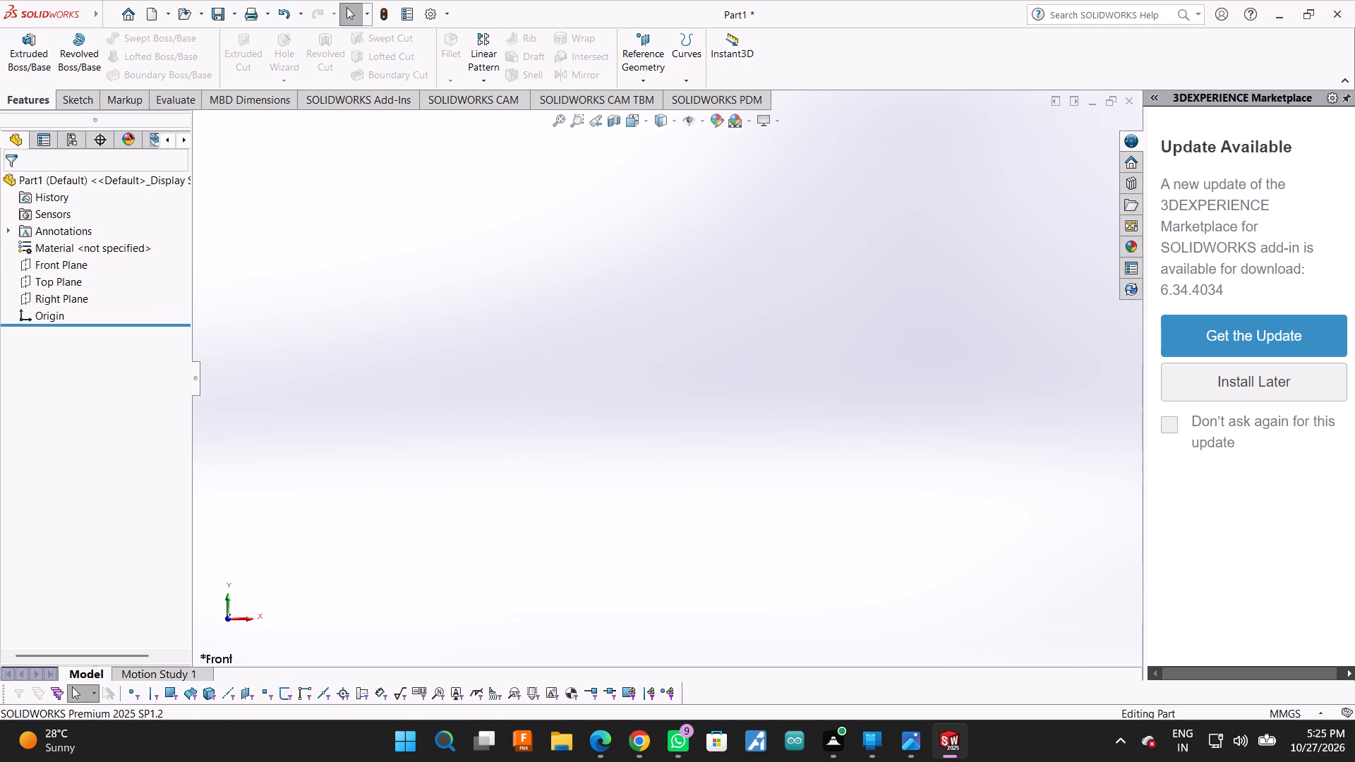
left_click(87, 104)
left_click(97, 36)
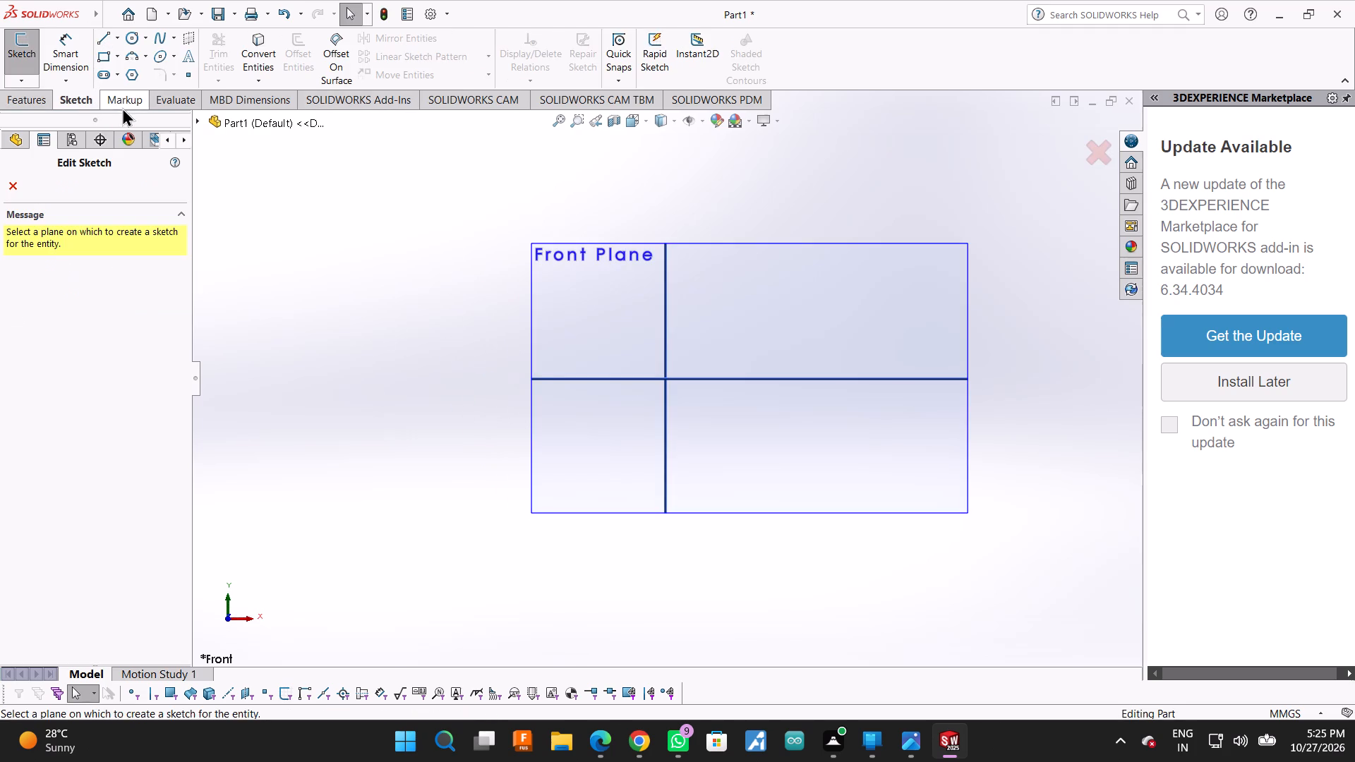
left_click(891, 344)
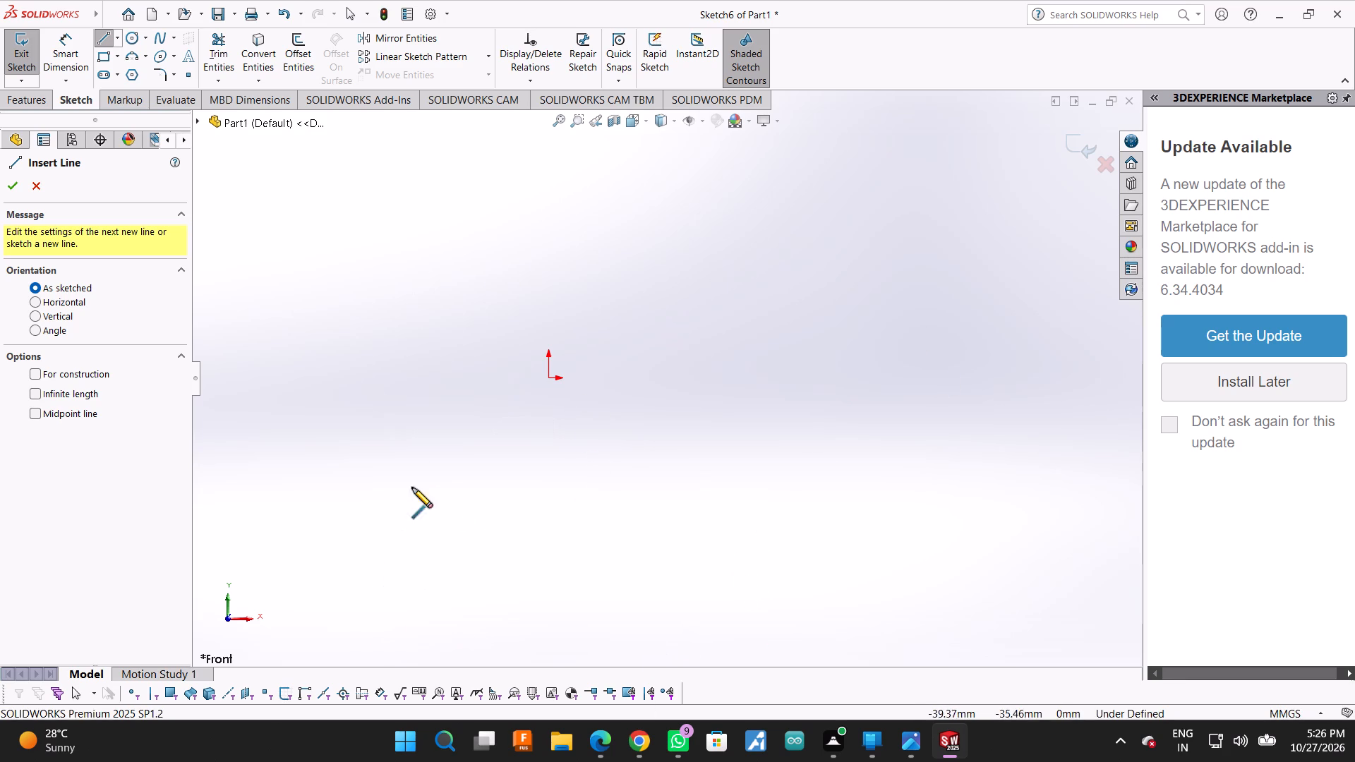
Sketch a vertical line about 10 mm down from the origin, followed by a horizontal line about 91 mm long in the positive X direction.
left_click(549, 377)
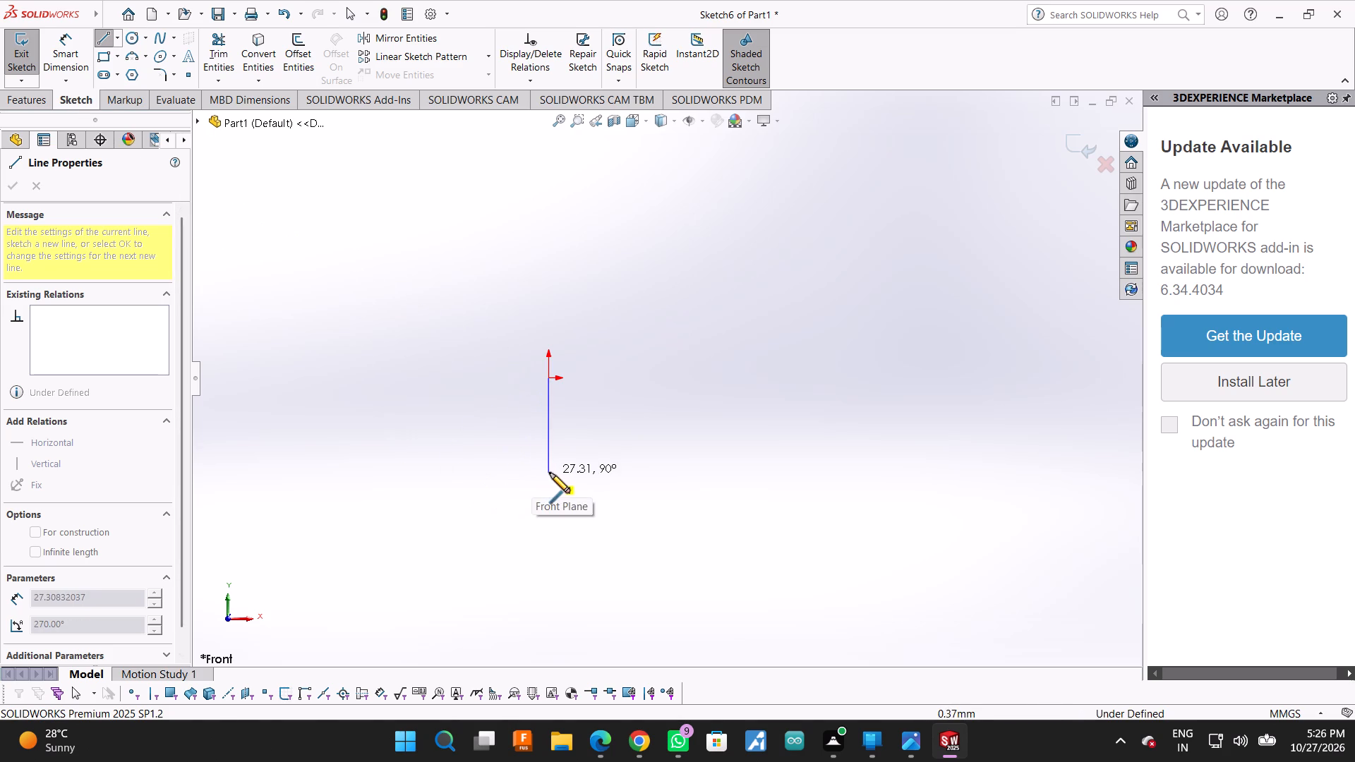
left_click(549, 412)
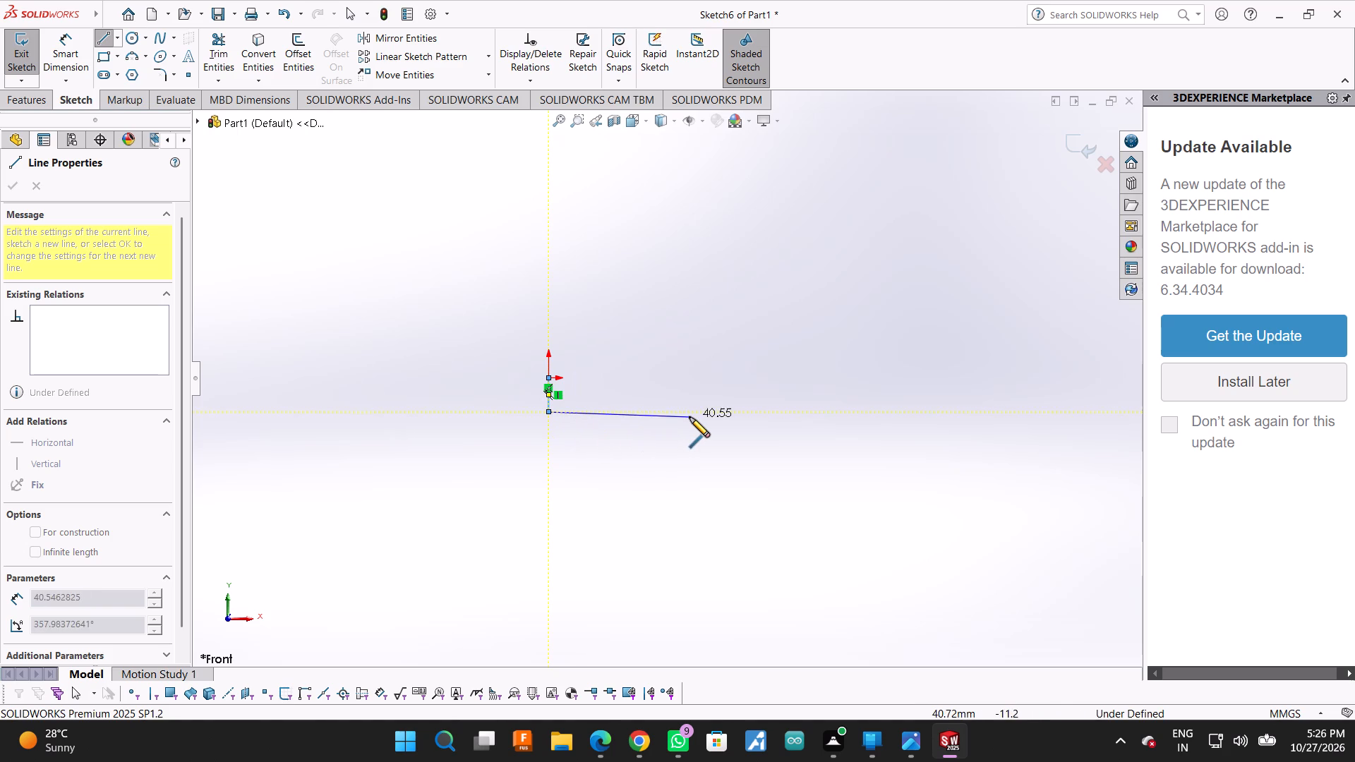
scroll(724, 447, "up", 1)
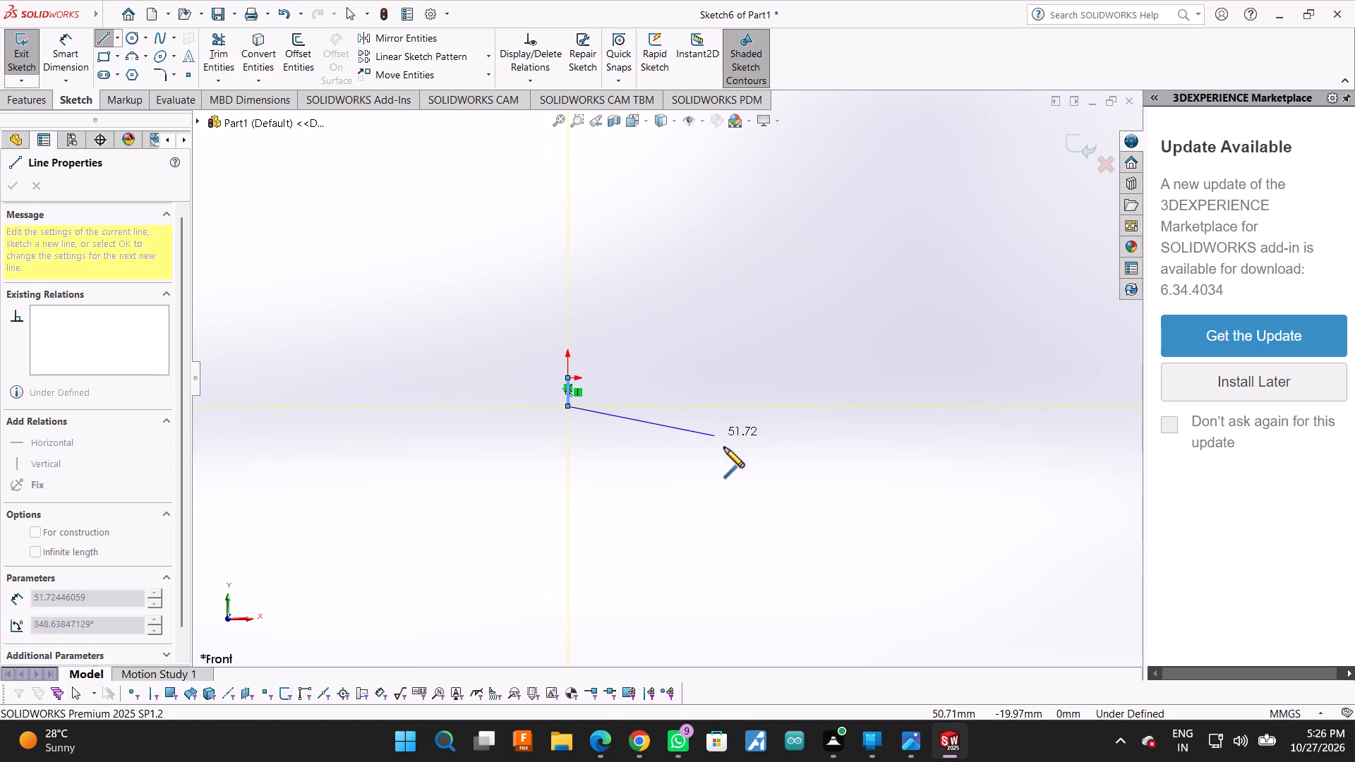
left_click(830, 409)
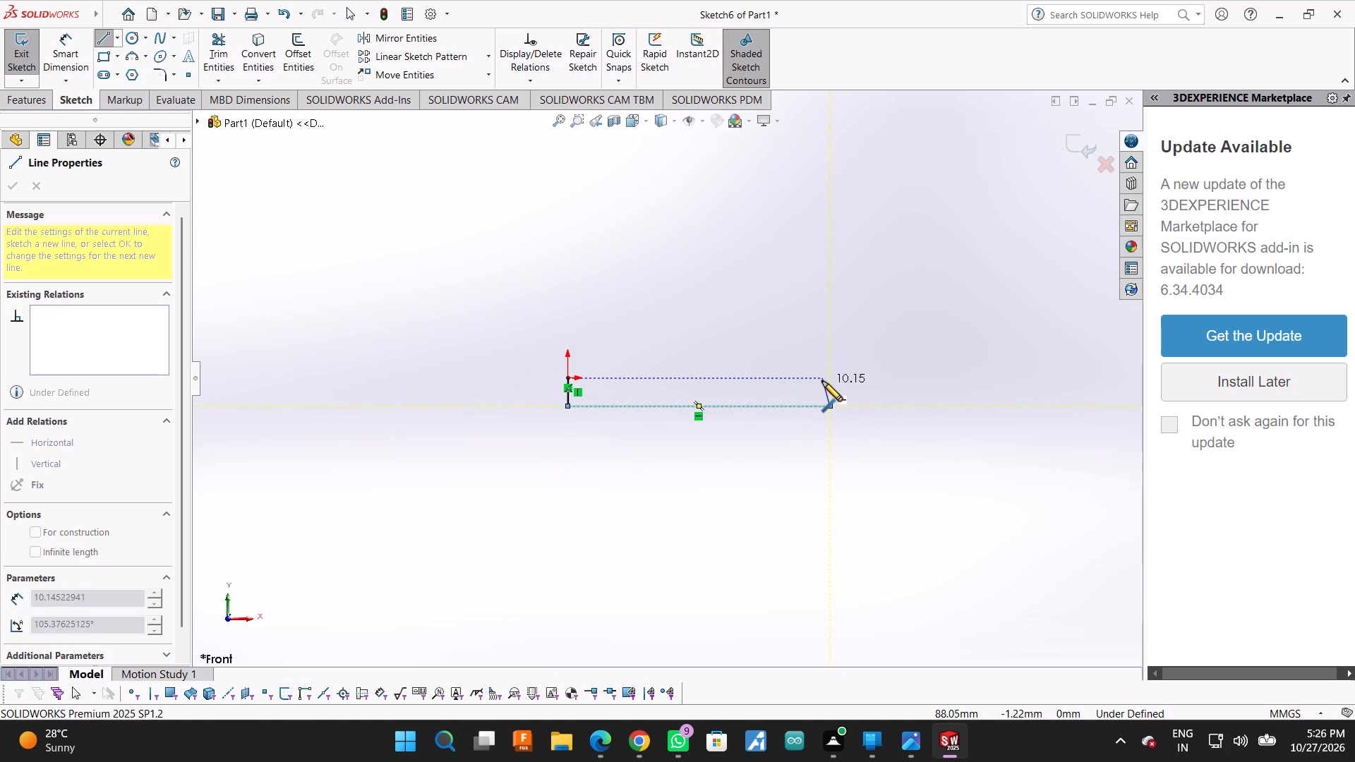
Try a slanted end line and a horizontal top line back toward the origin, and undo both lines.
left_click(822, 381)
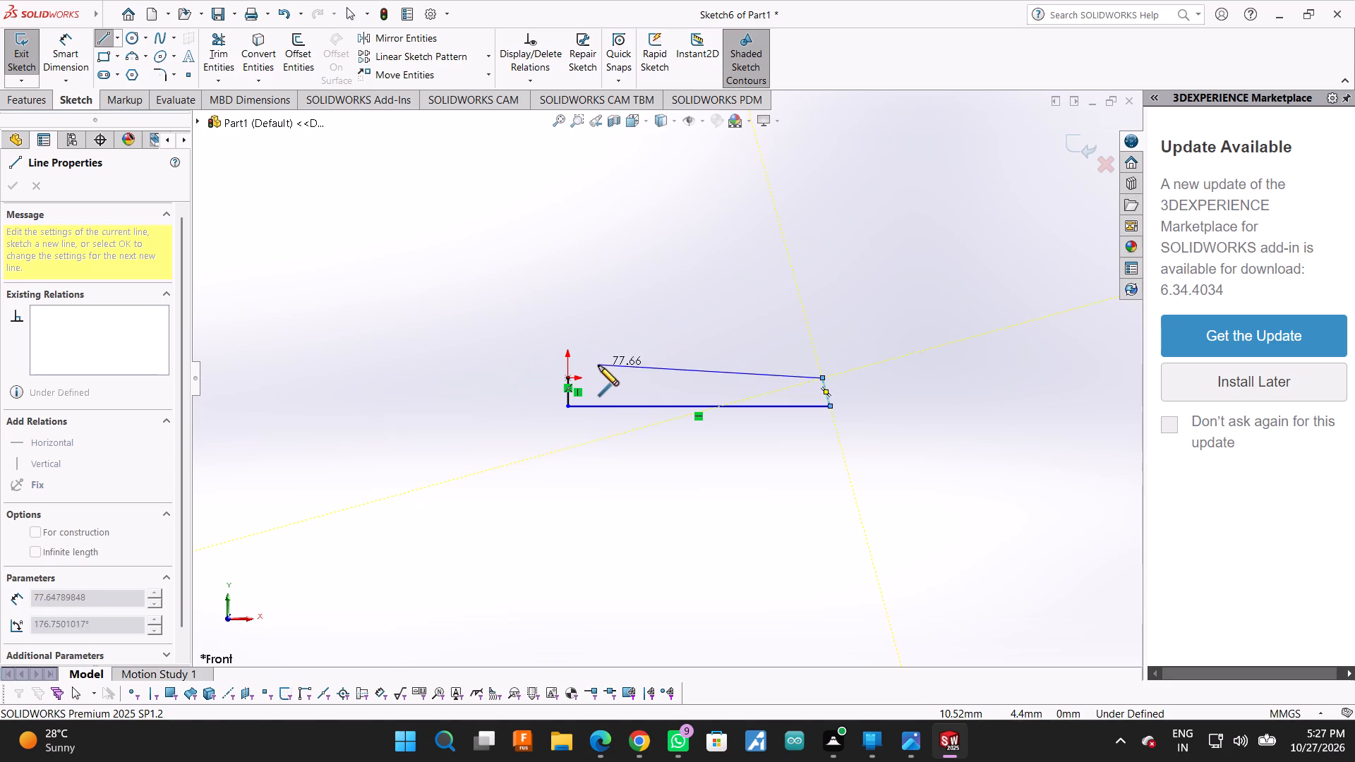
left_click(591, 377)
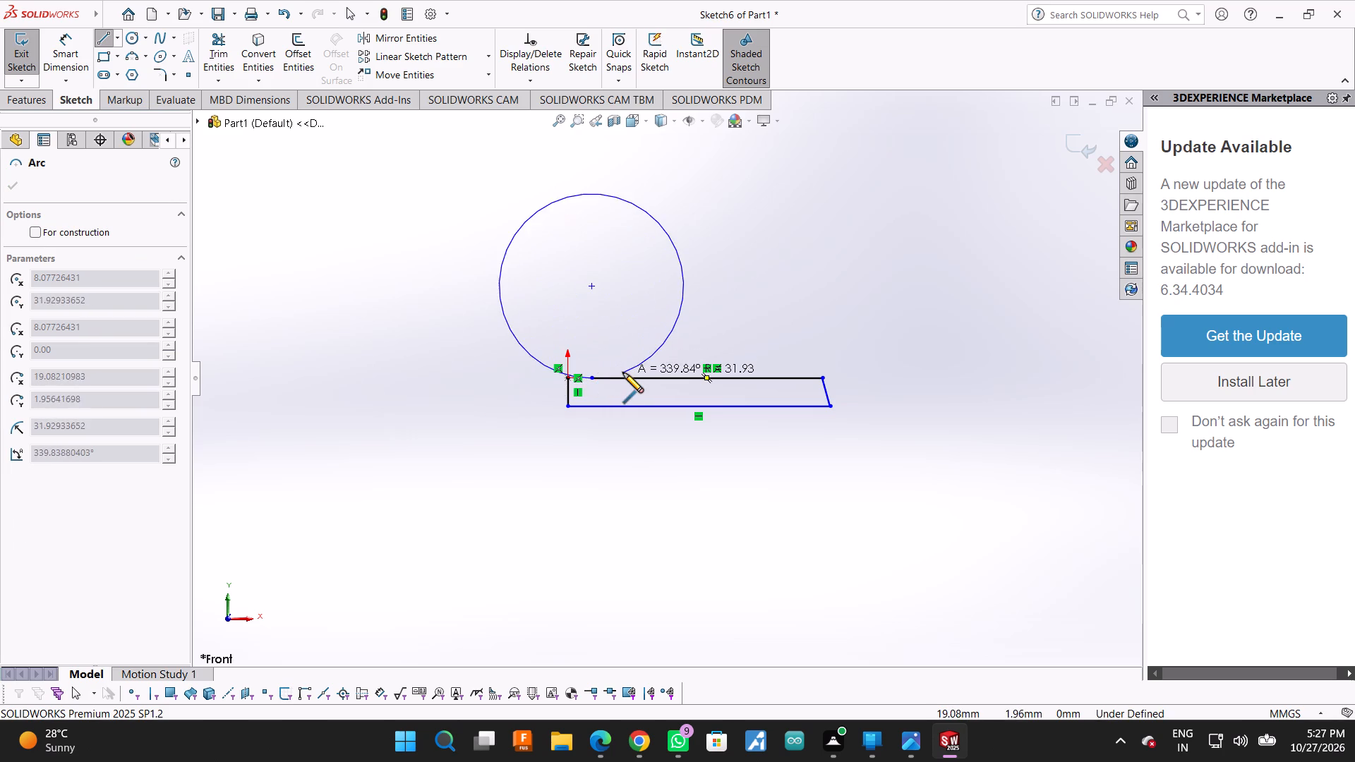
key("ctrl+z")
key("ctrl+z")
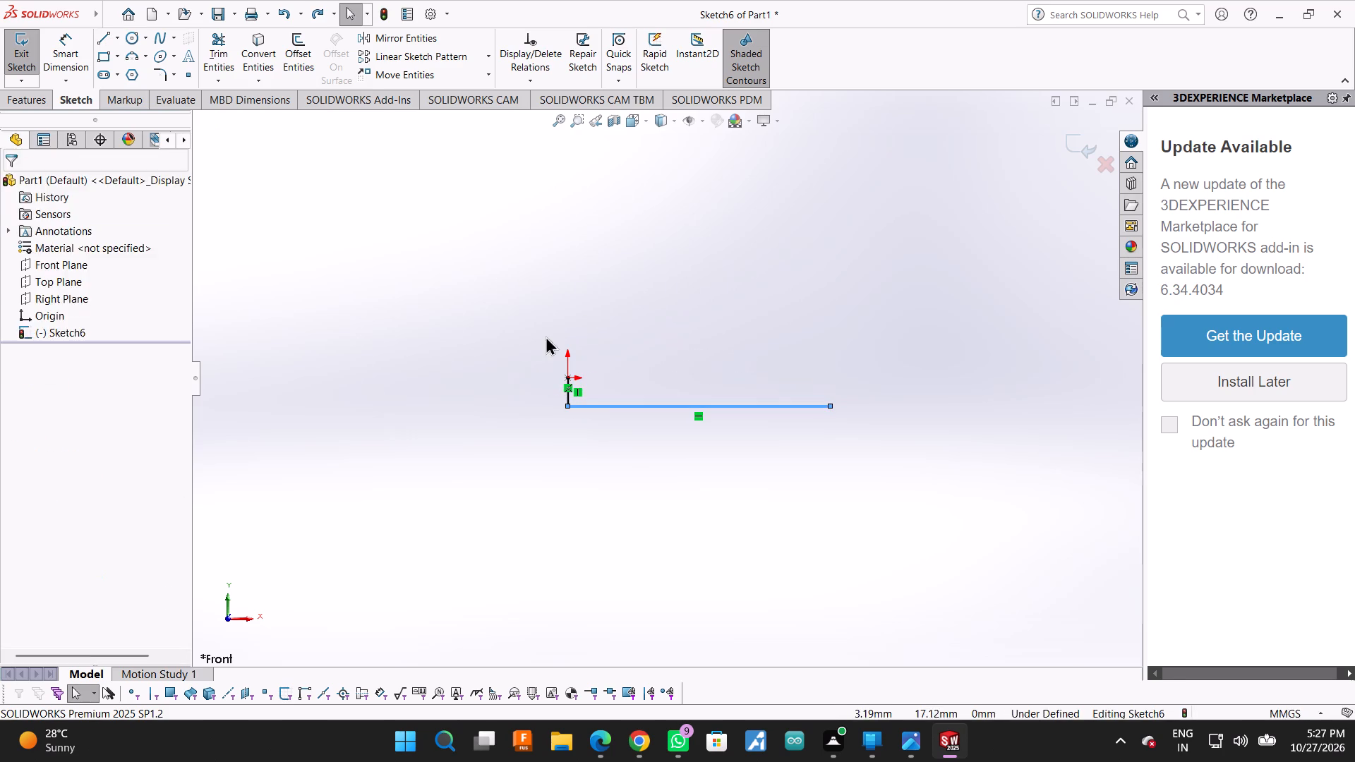
Sketch a vertical line from the lower line's free end up to origin level and a horizontal line about 160 mm back past the origin.
left_click(107, 28)
left_click(103, 32)
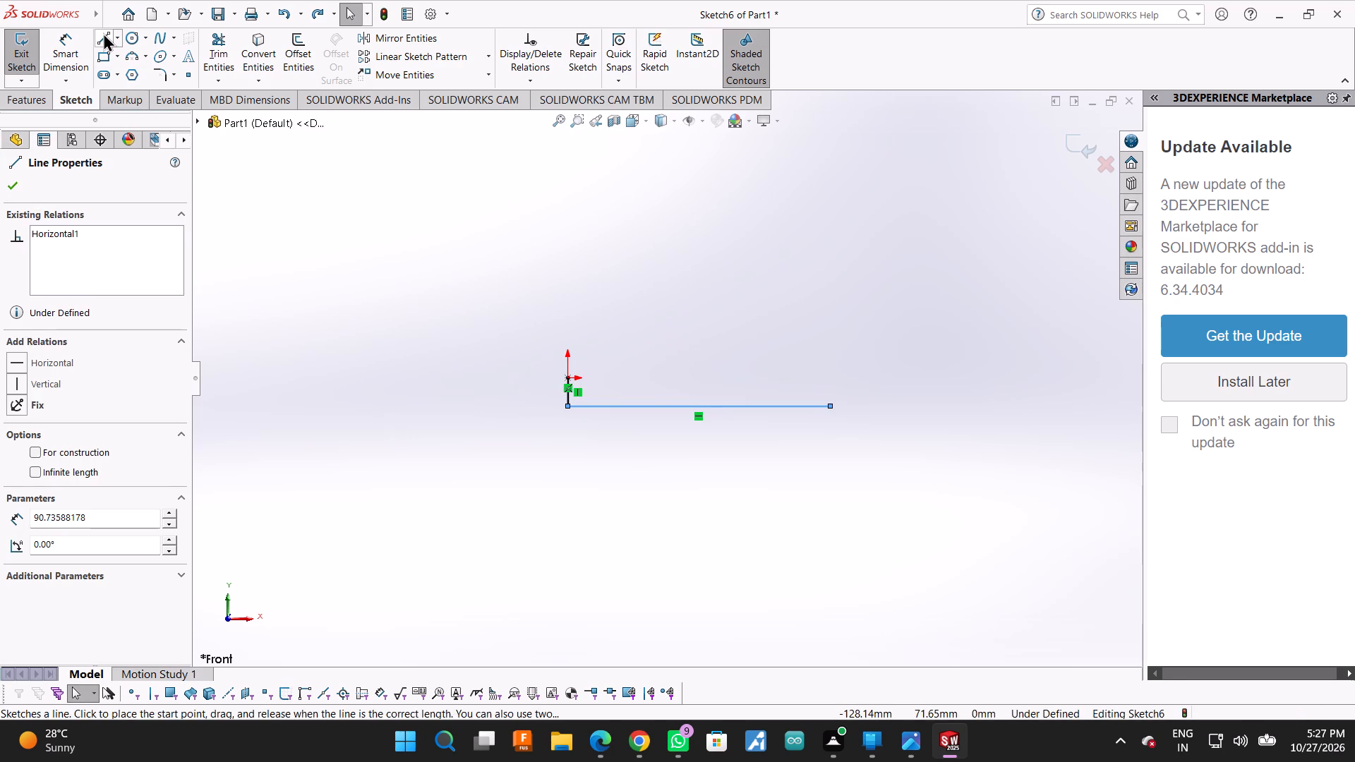
left_click(831, 406)
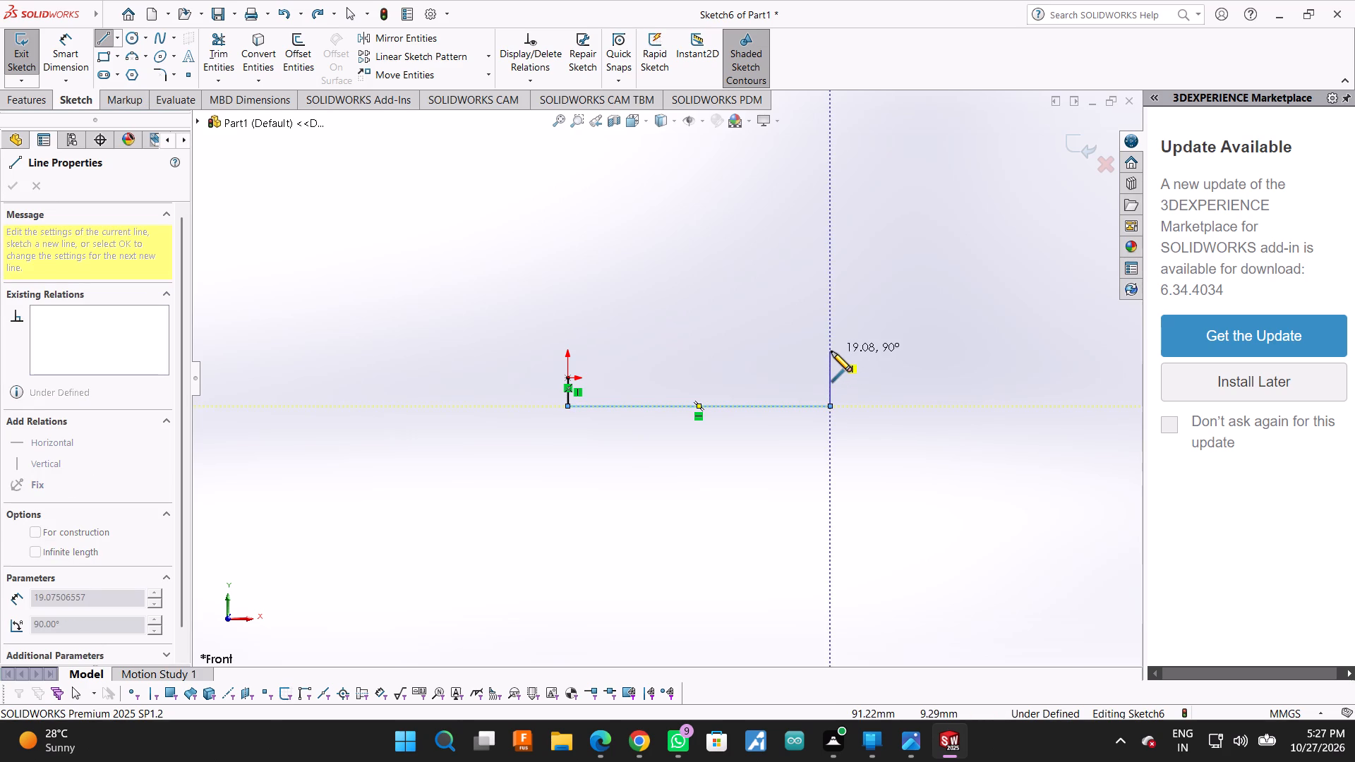
left_click(826, 380)
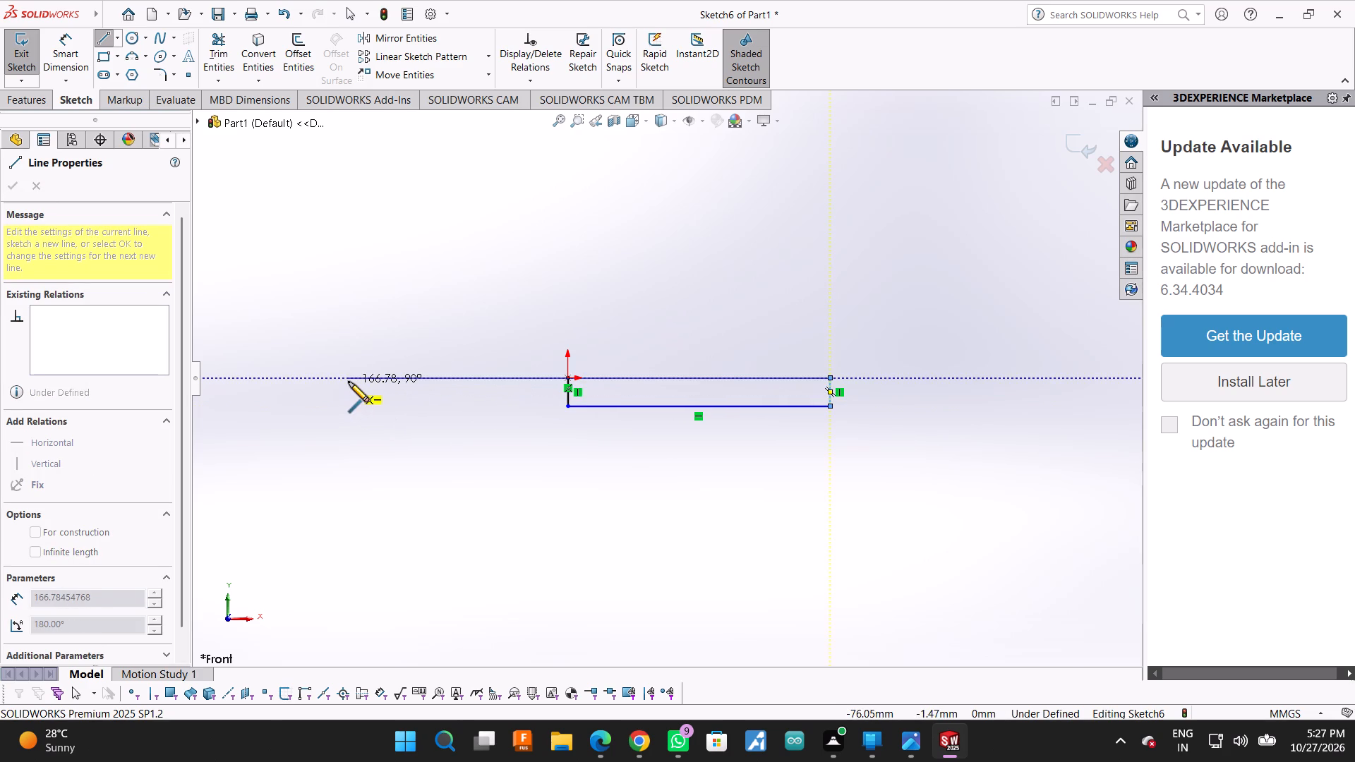
left_click(367, 378)
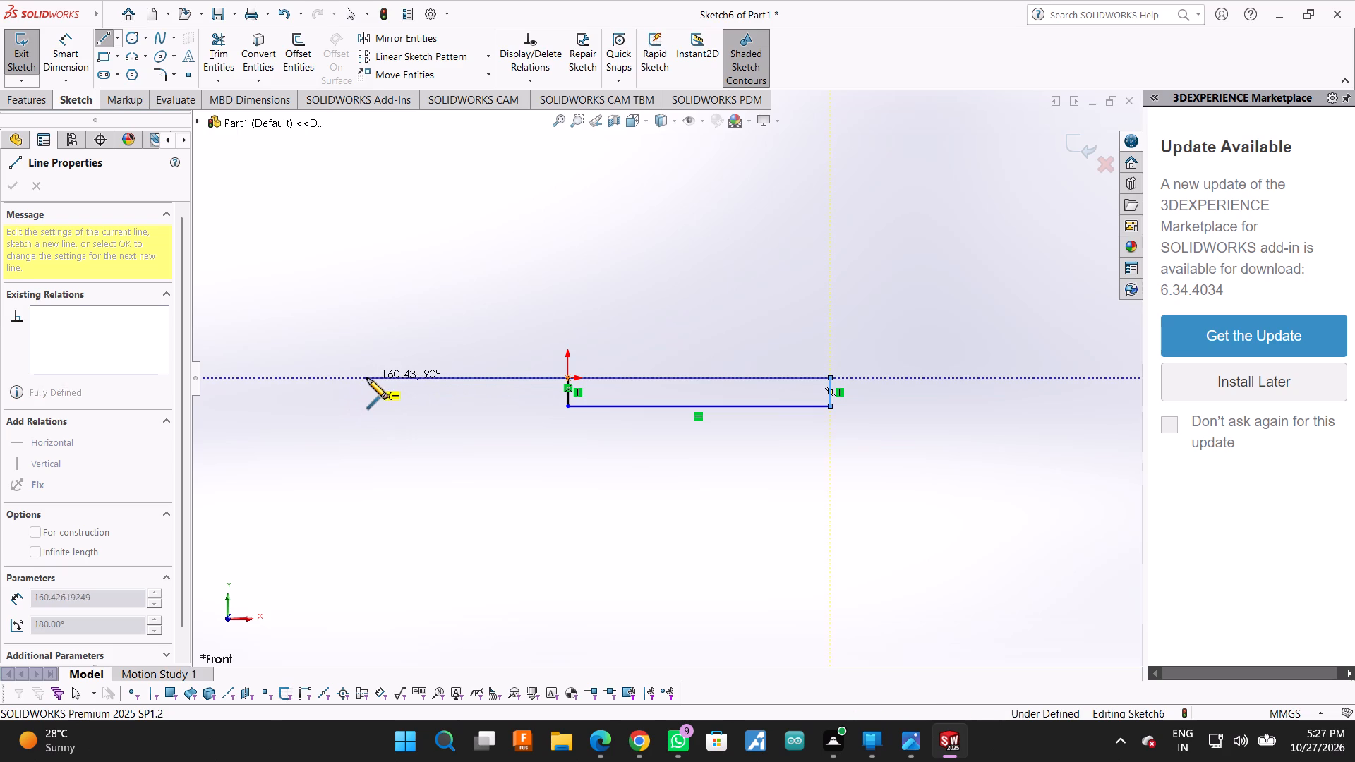
Sketch the L-shaped upper outline with a leg about 40 mm high and a 59 mm horizontal line, closing about 8 mm down onto the origin.
left_click(363, 264)
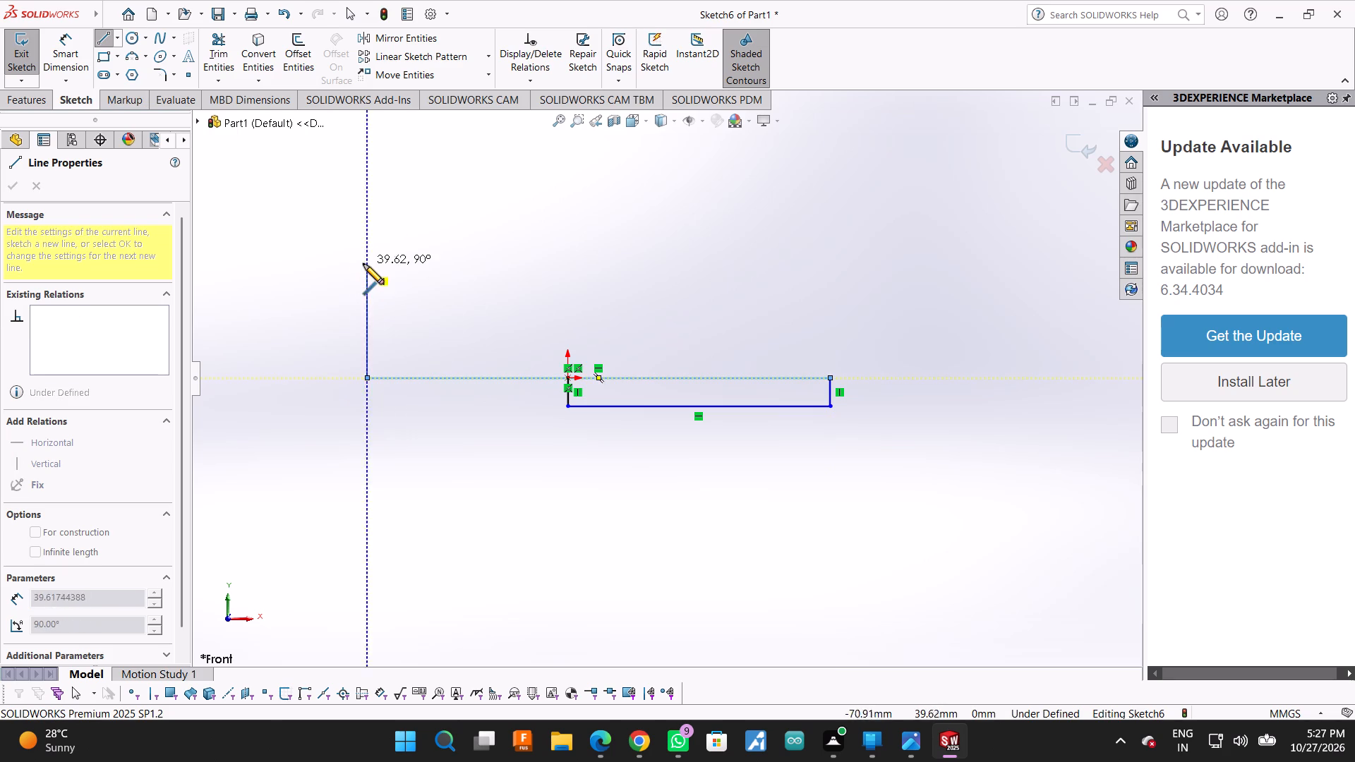
left_click(397, 262)
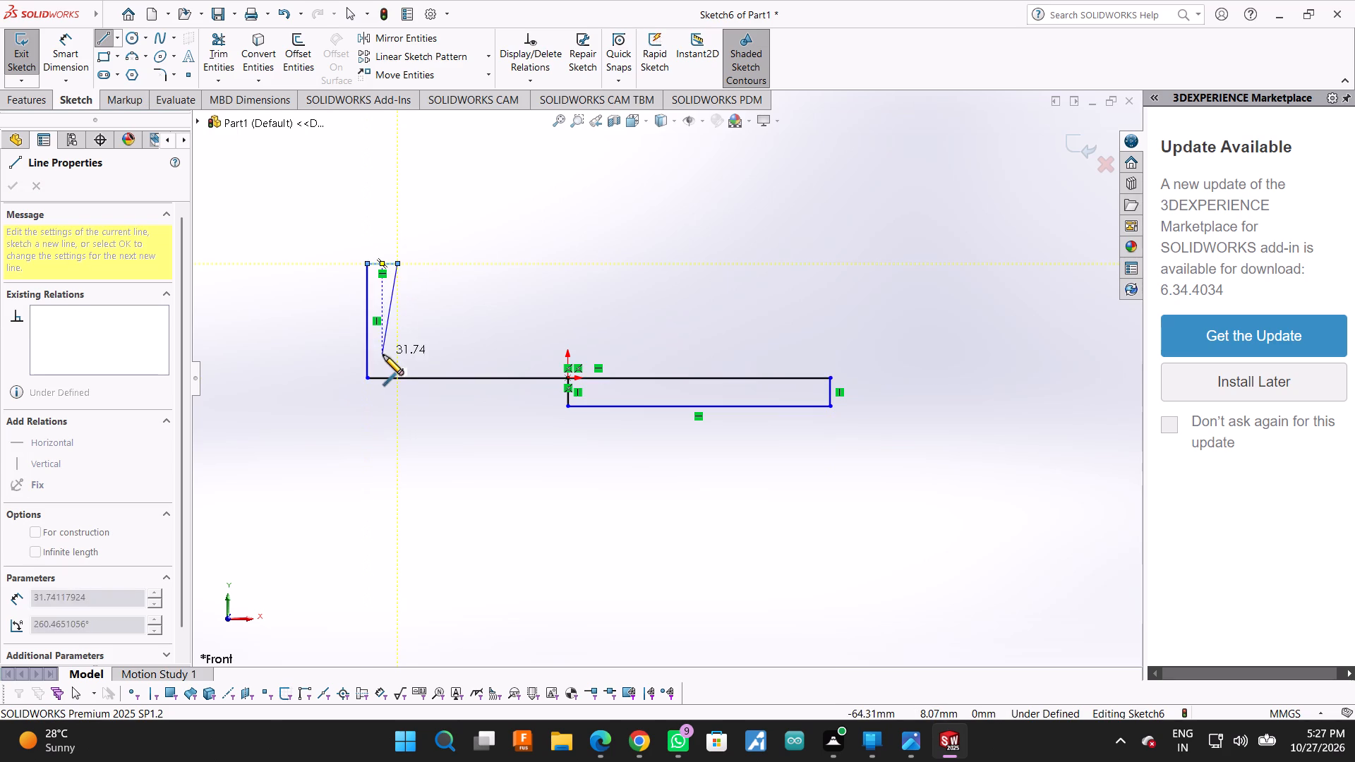
left_click(395, 355)
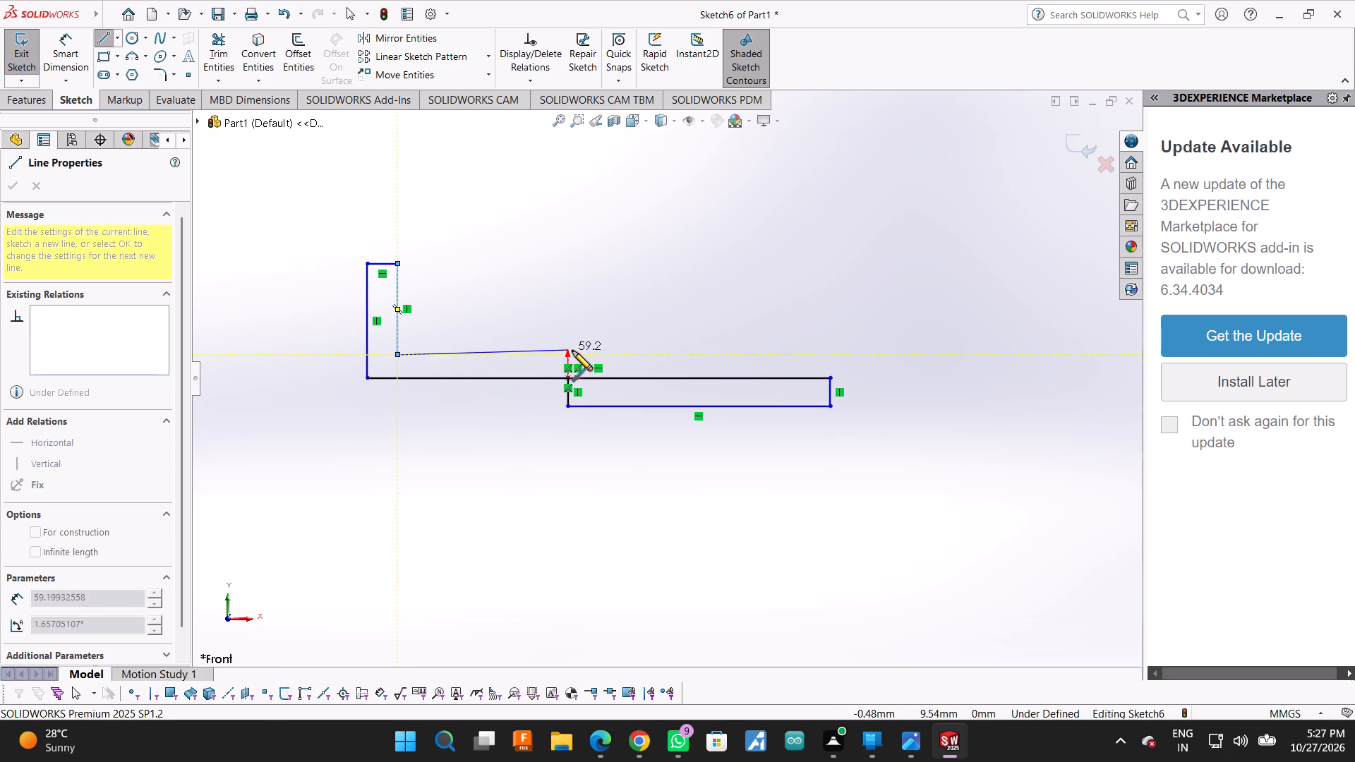
left_click(570, 352)
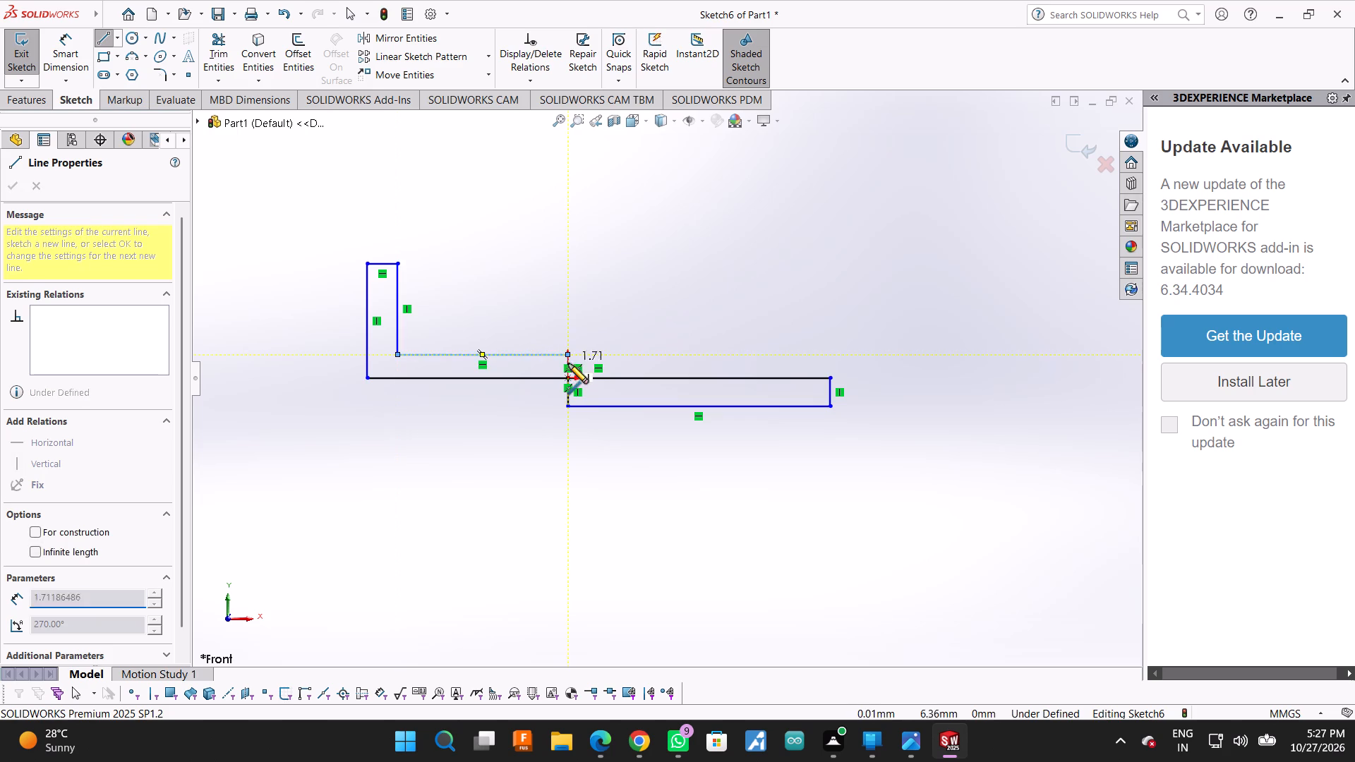
left_click(567, 377)
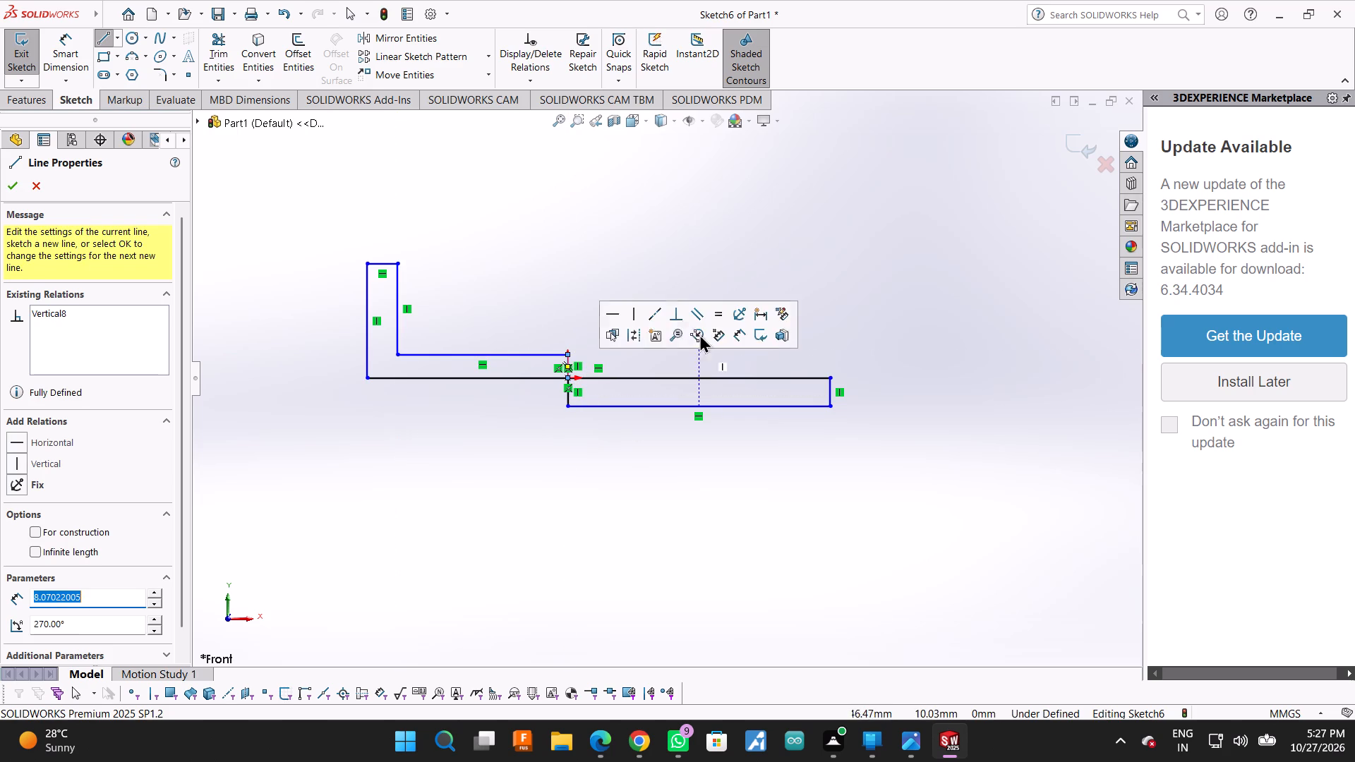
scroll(740, 407, "down", 1)
scroll(684, 423, "down", 1)
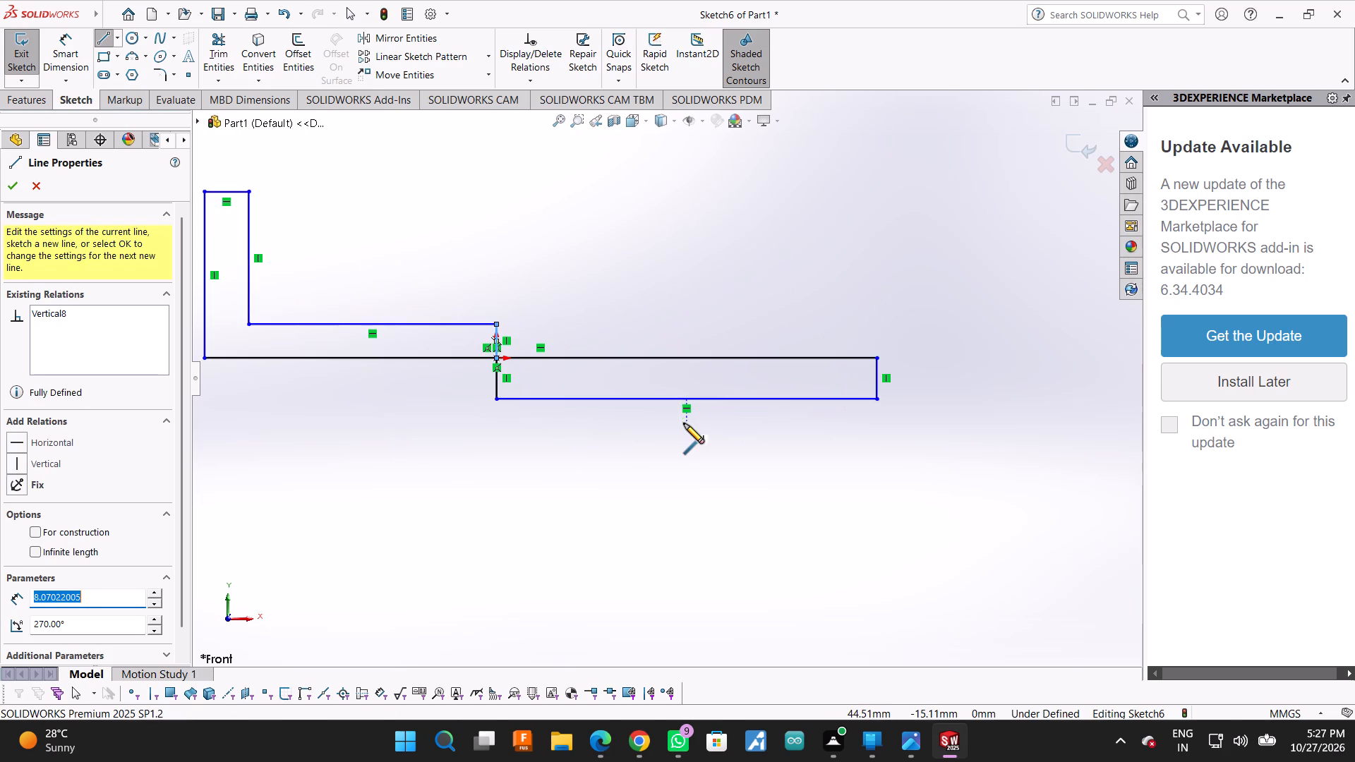
scroll(680, 415, "up", 3)
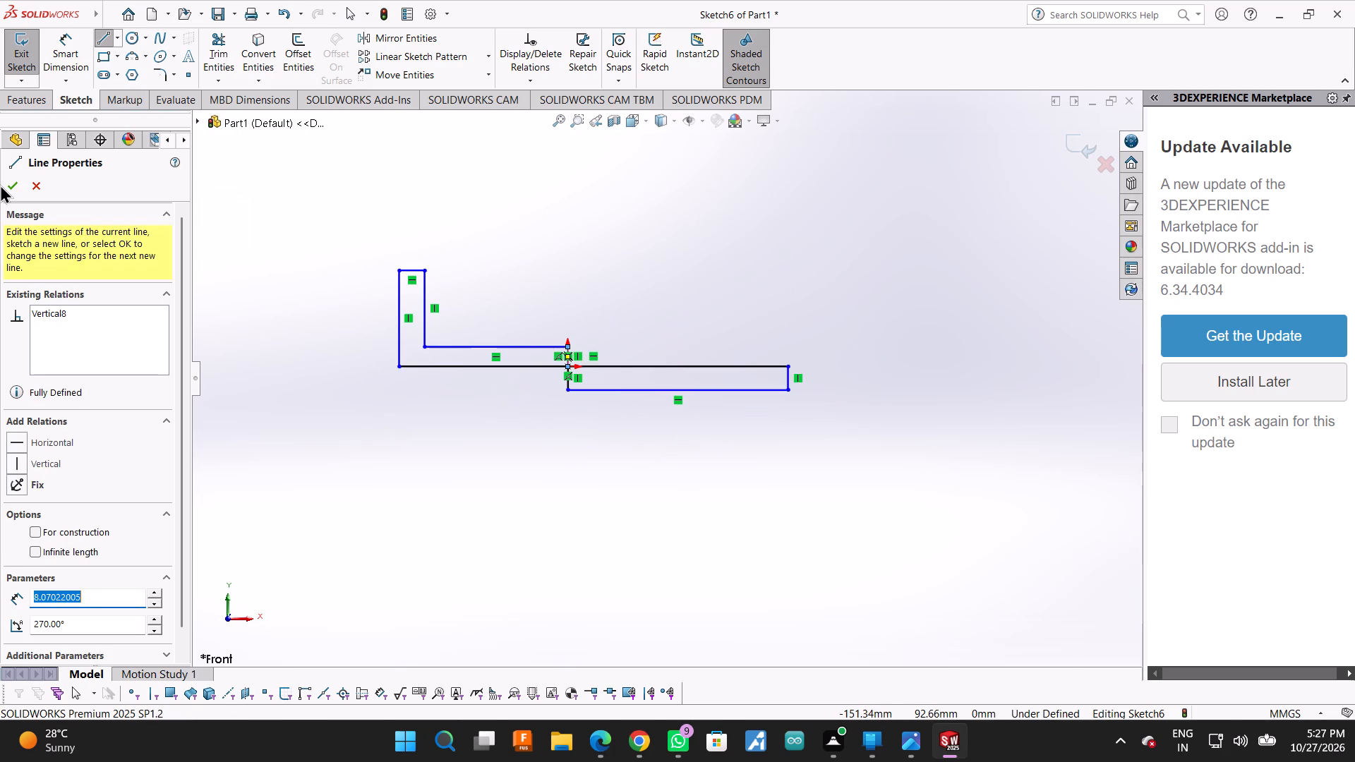
left_click(6, 185)
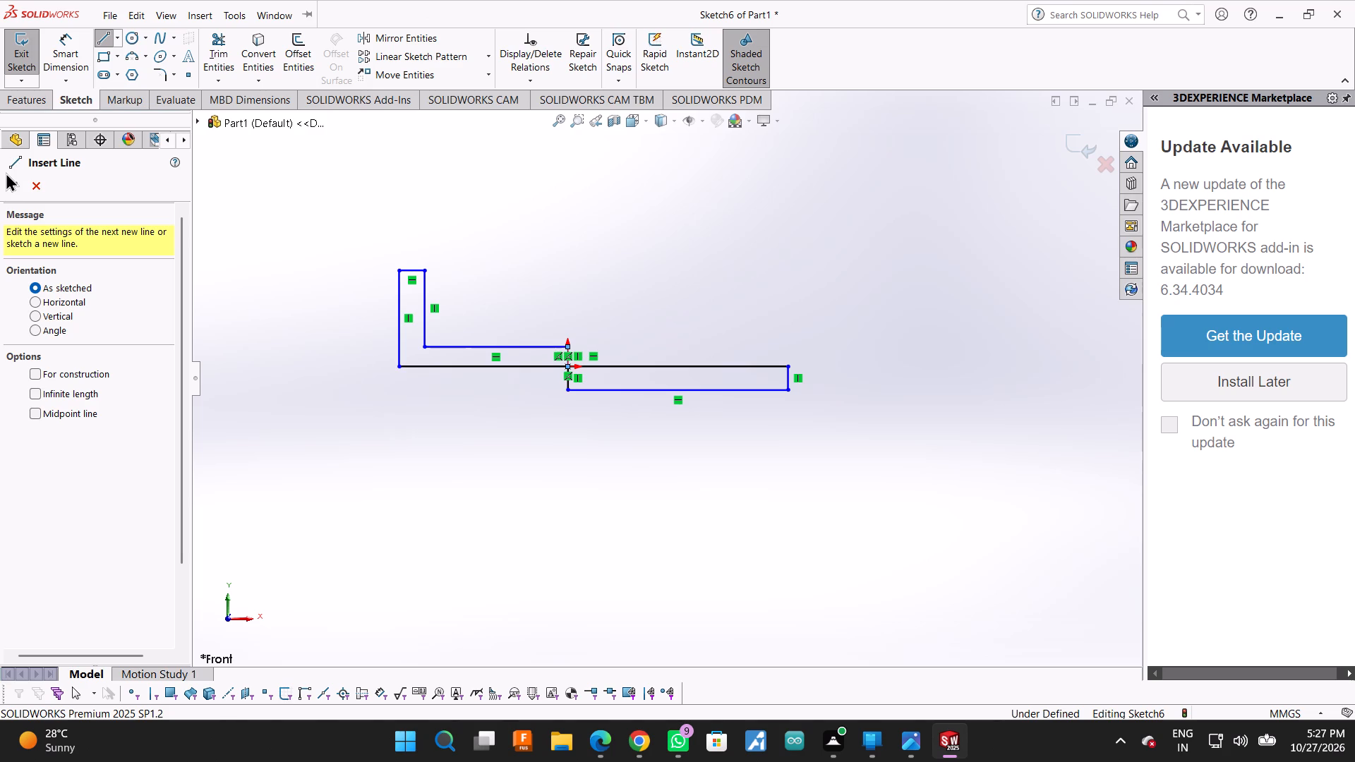
left_click(8, 176)
Dimension the lower rectangle's bottom line and set its length to 75 mm.
left_click(56, 46)
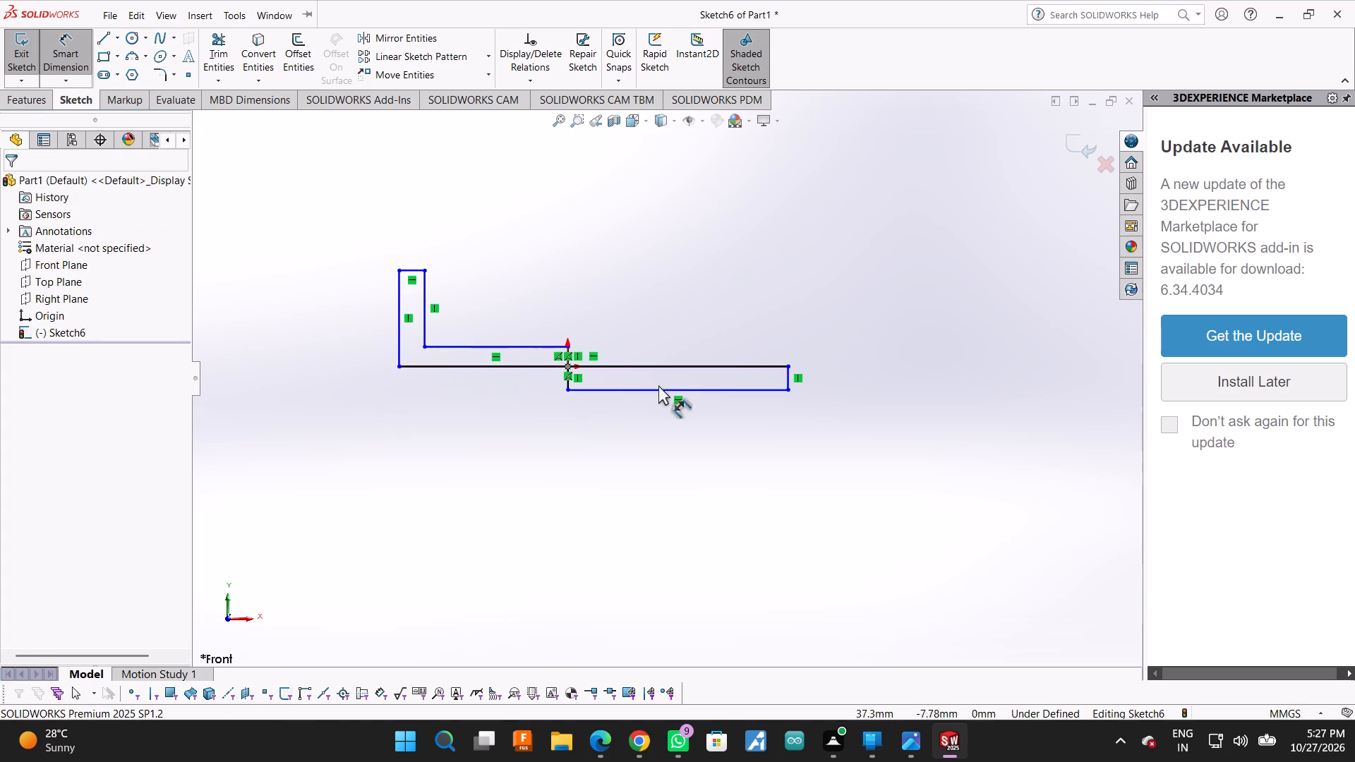
left_click(661, 389)
left_click(675, 456)
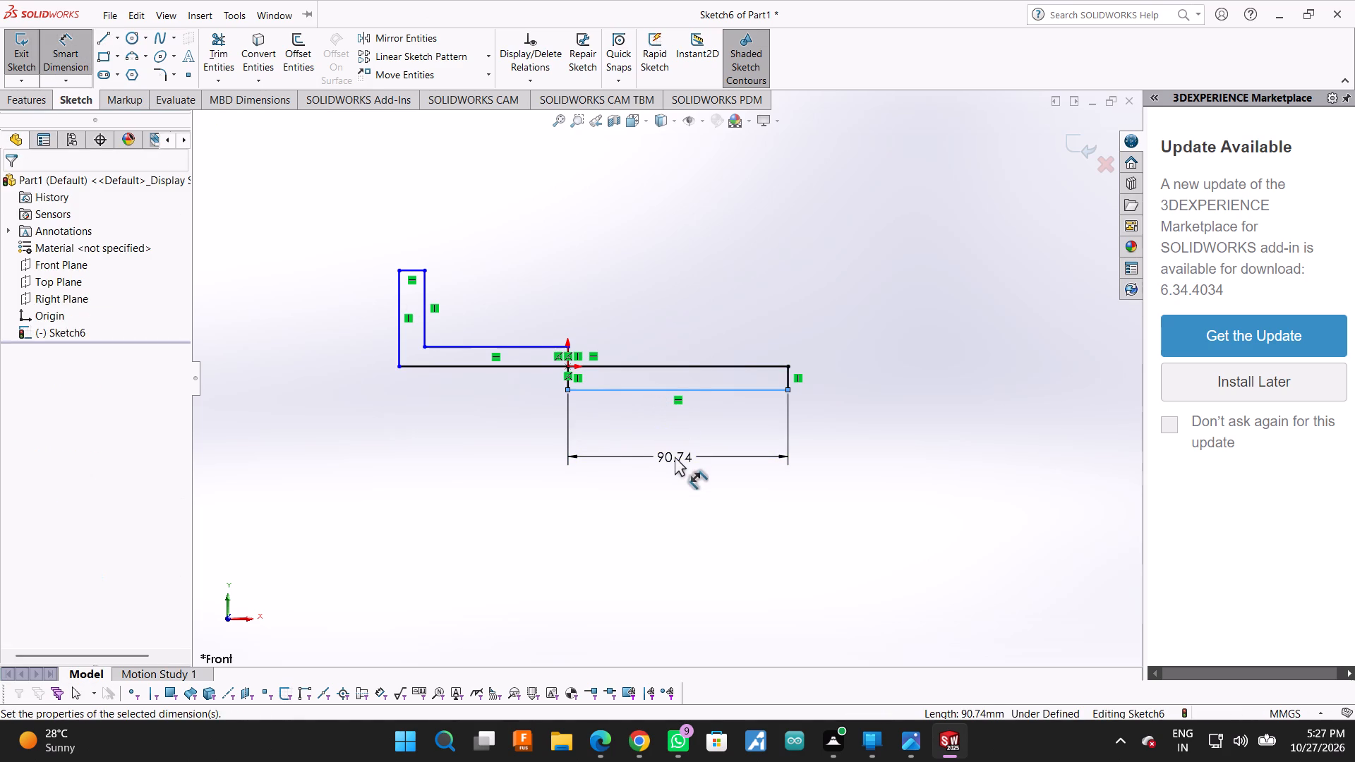
type("765")
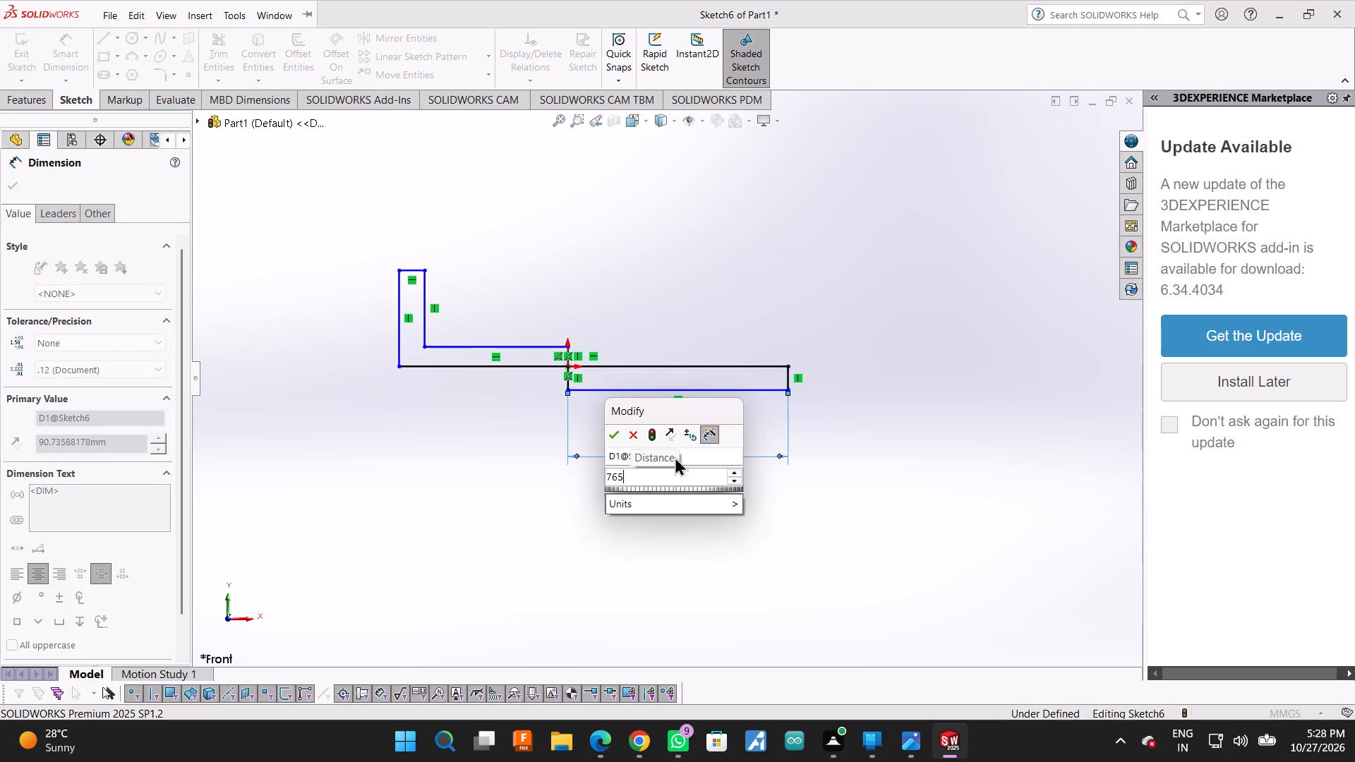
key("BackSpace")
key("BackSpace")
key("5")
key("Return")
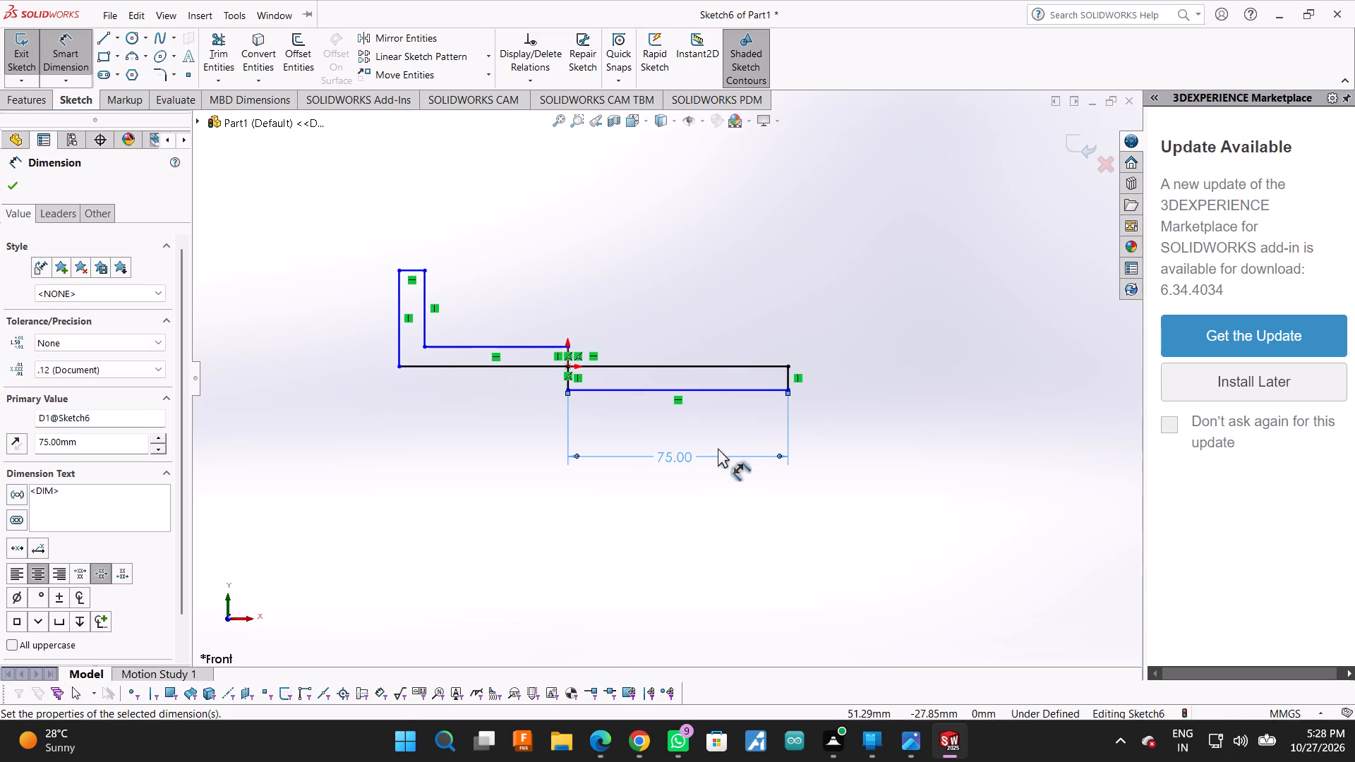
Dimension the lower rectangle's short vertical end line and set it to 15 mm.
left_click(788, 382)
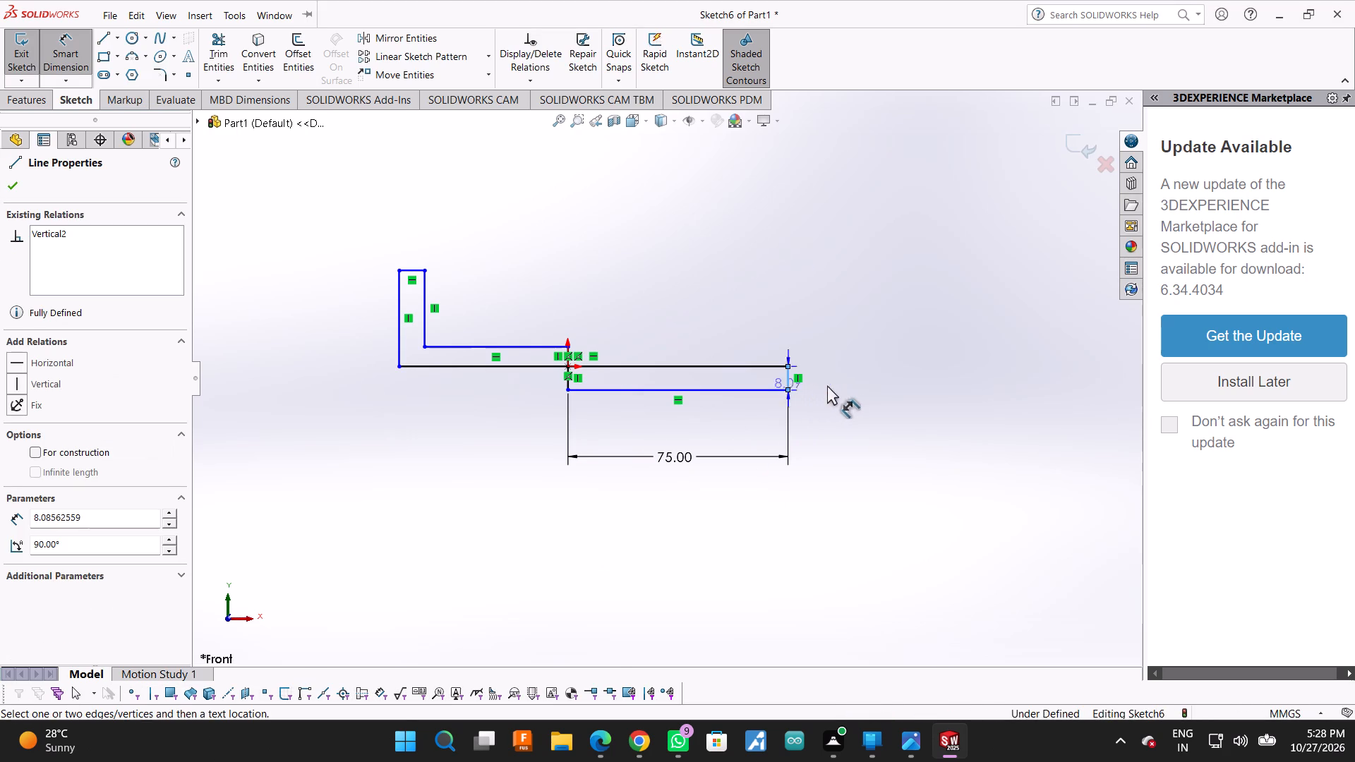
left_click(848, 385)
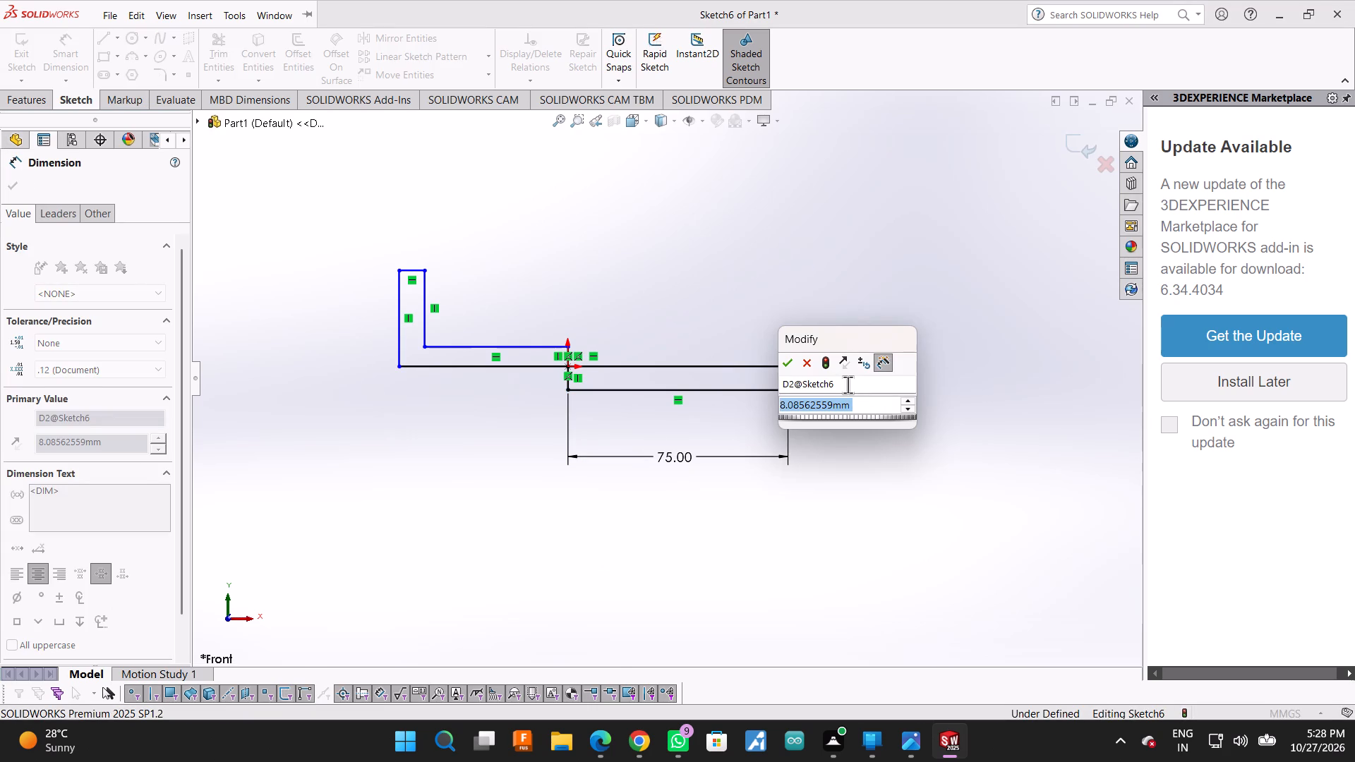
type("15")
key("Return")
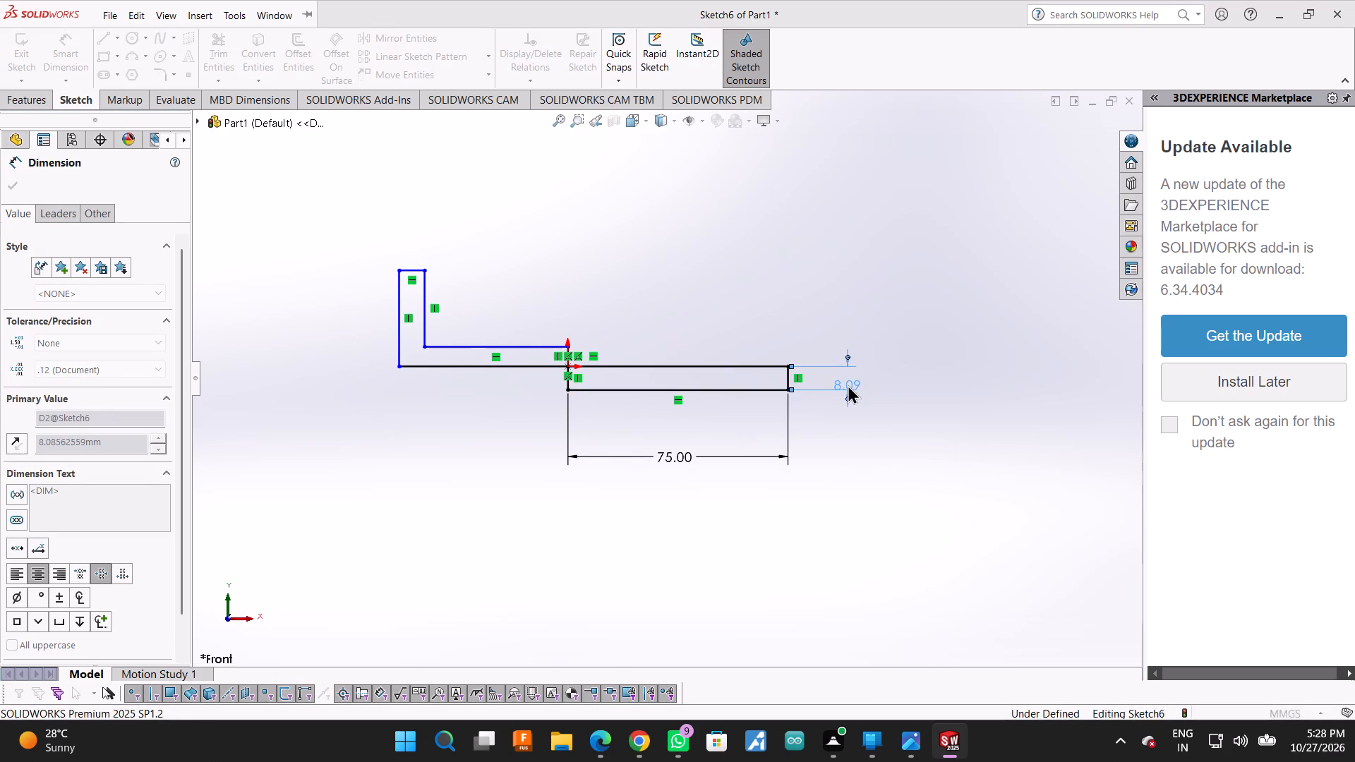
scroll(565, 348, "down", 2)
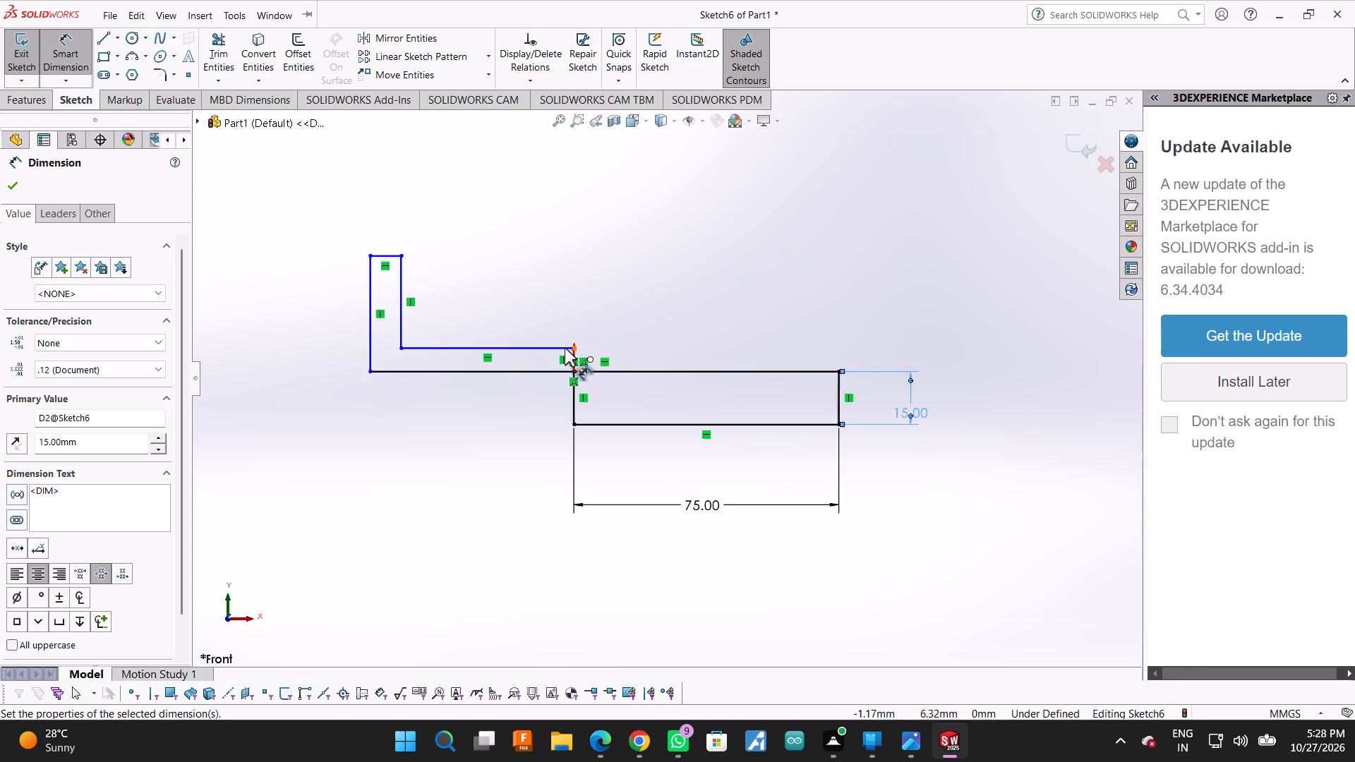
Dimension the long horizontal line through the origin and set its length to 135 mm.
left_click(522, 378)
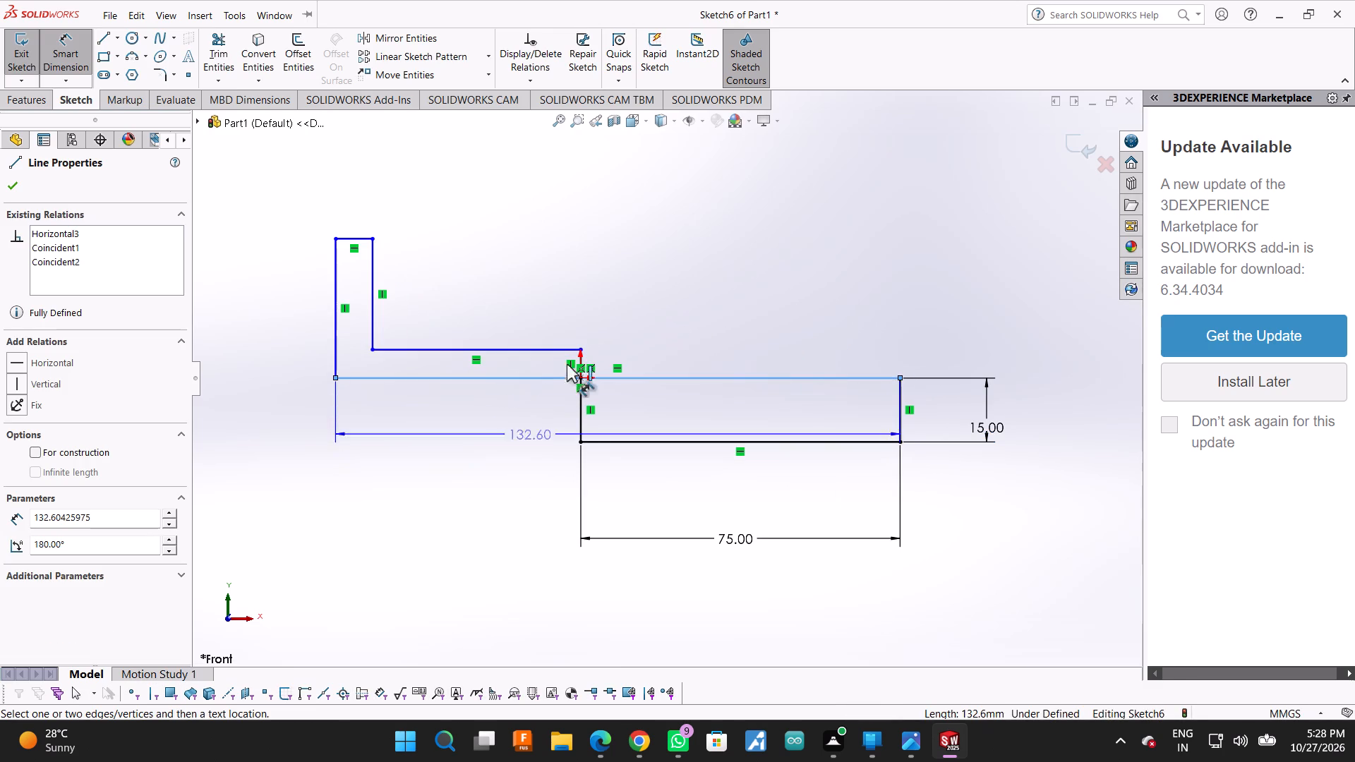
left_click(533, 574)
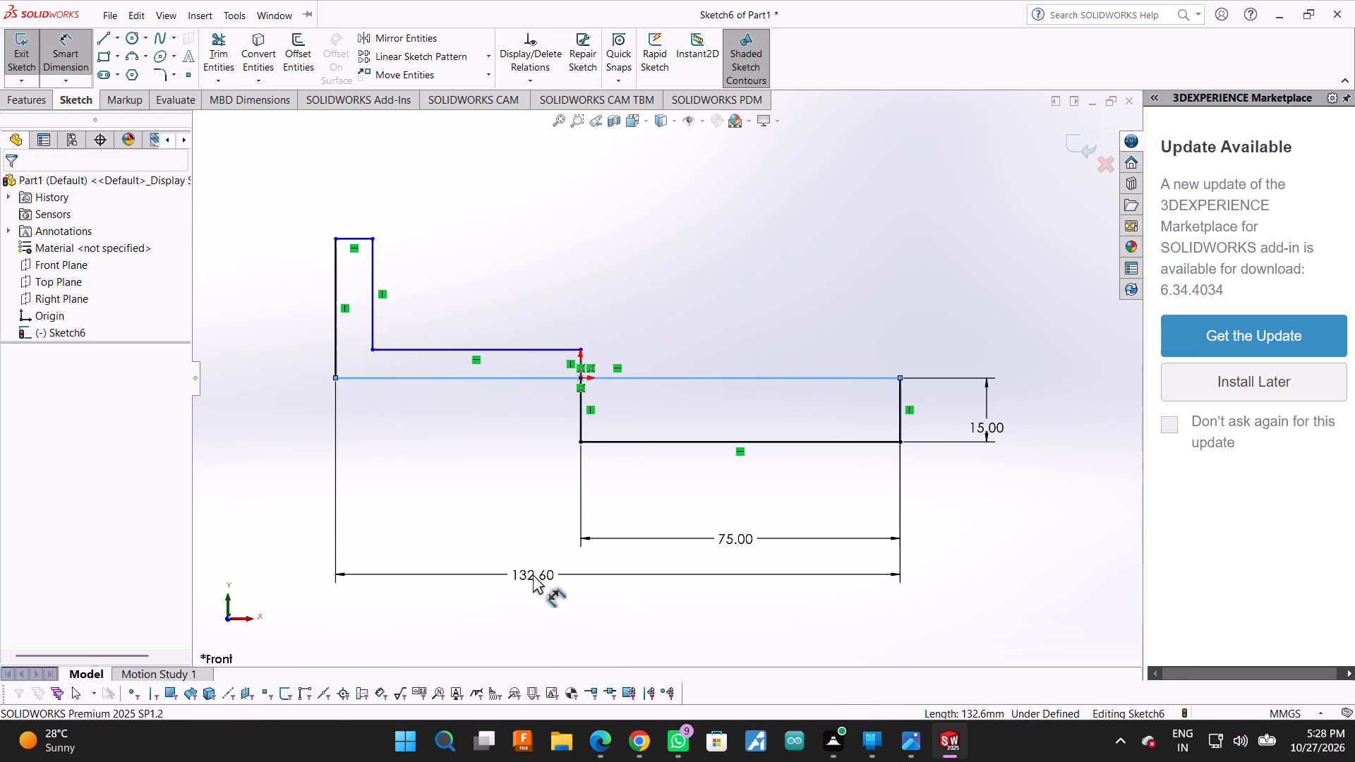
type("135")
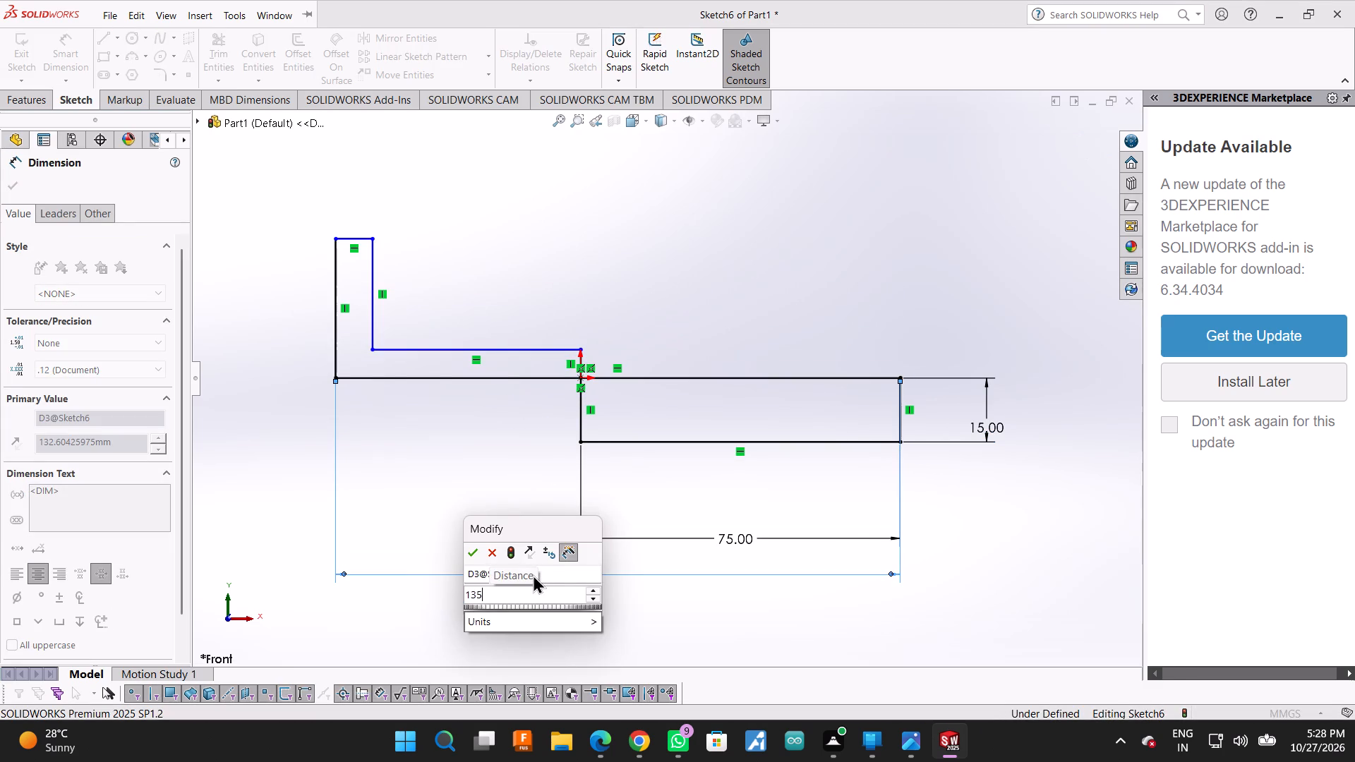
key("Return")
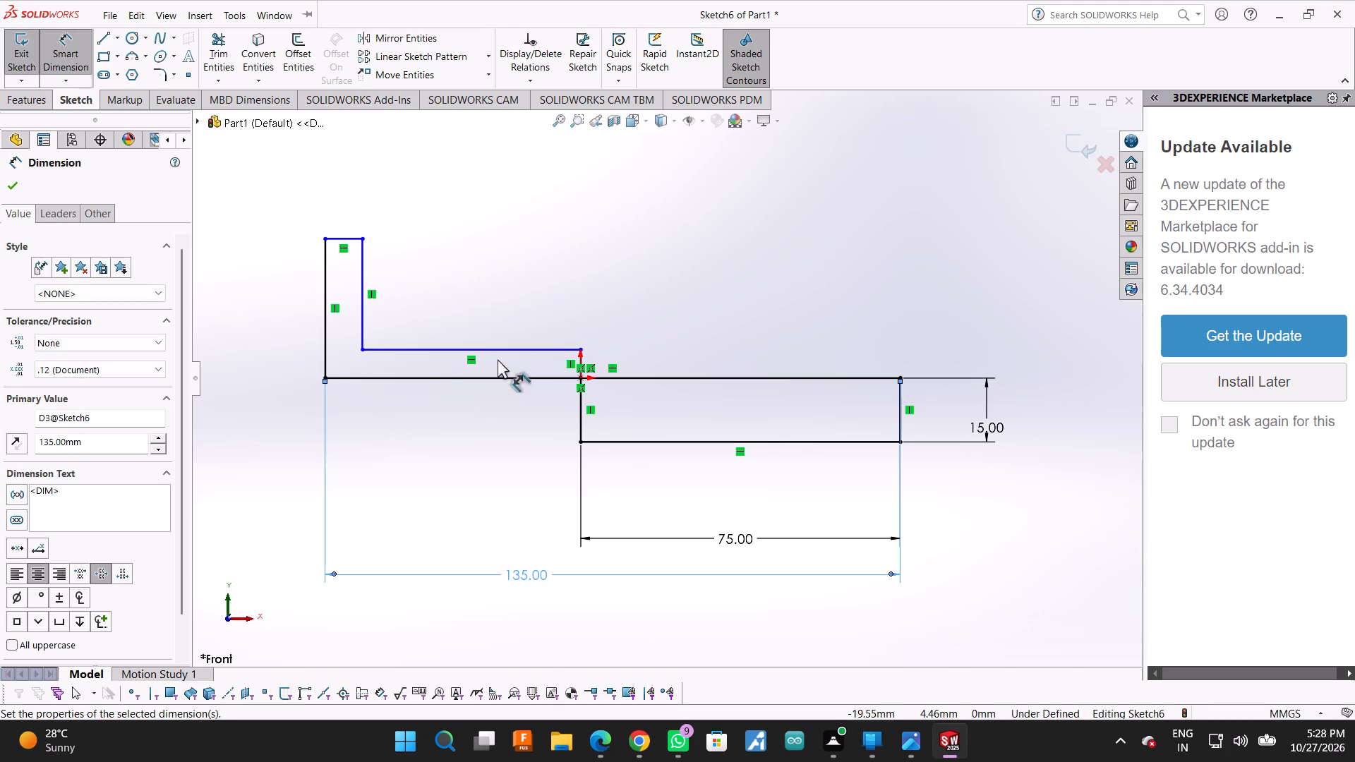
Dimension the L-shaped arm's outer vertical line and set its height to 45 mm.
left_click(326, 317)
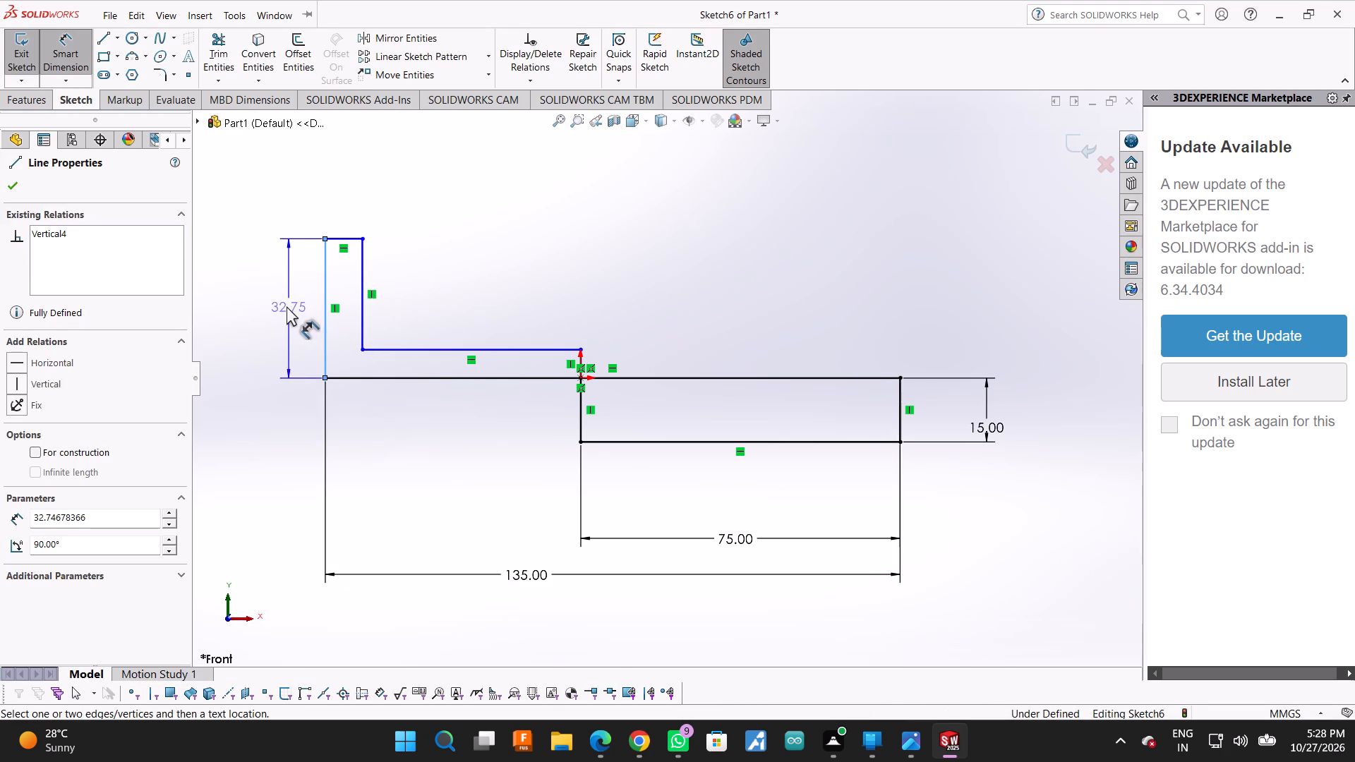
left_click(280, 306)
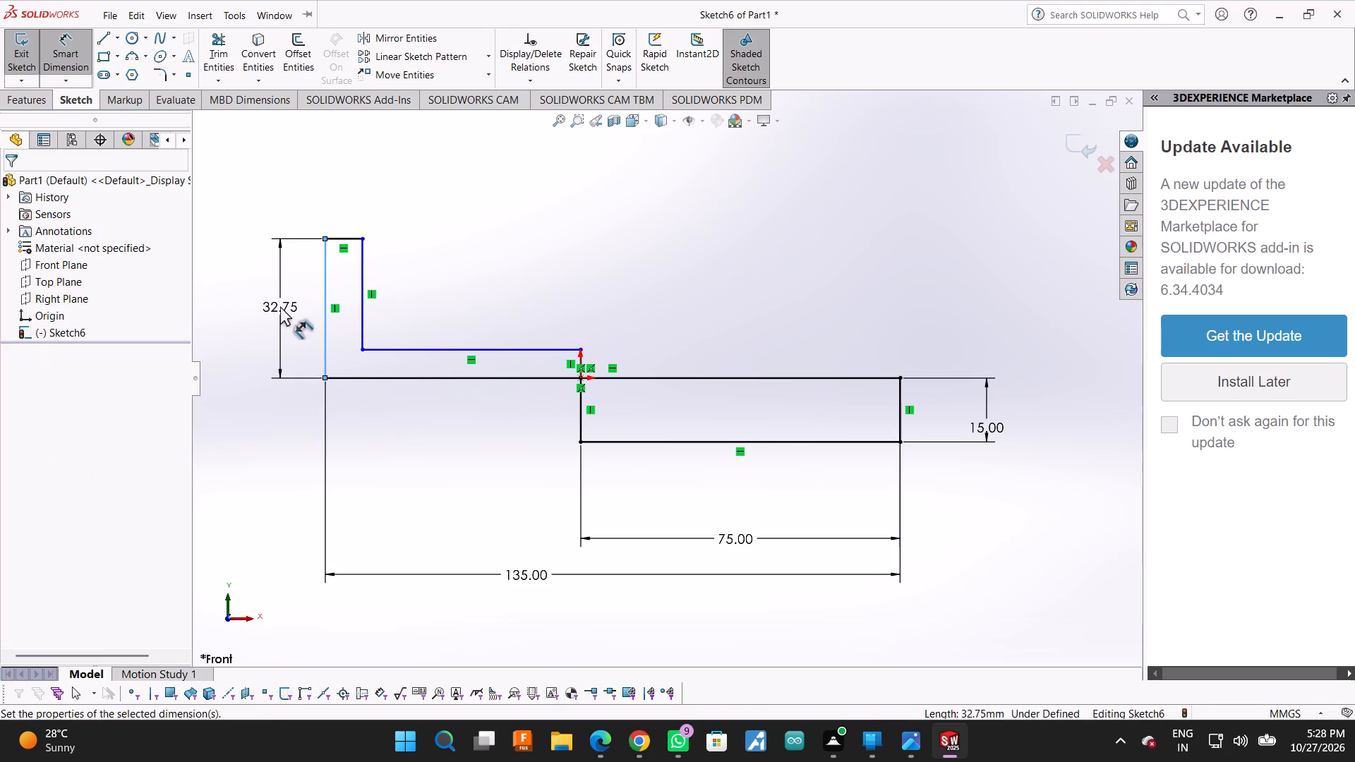
type("45")
key("Return")
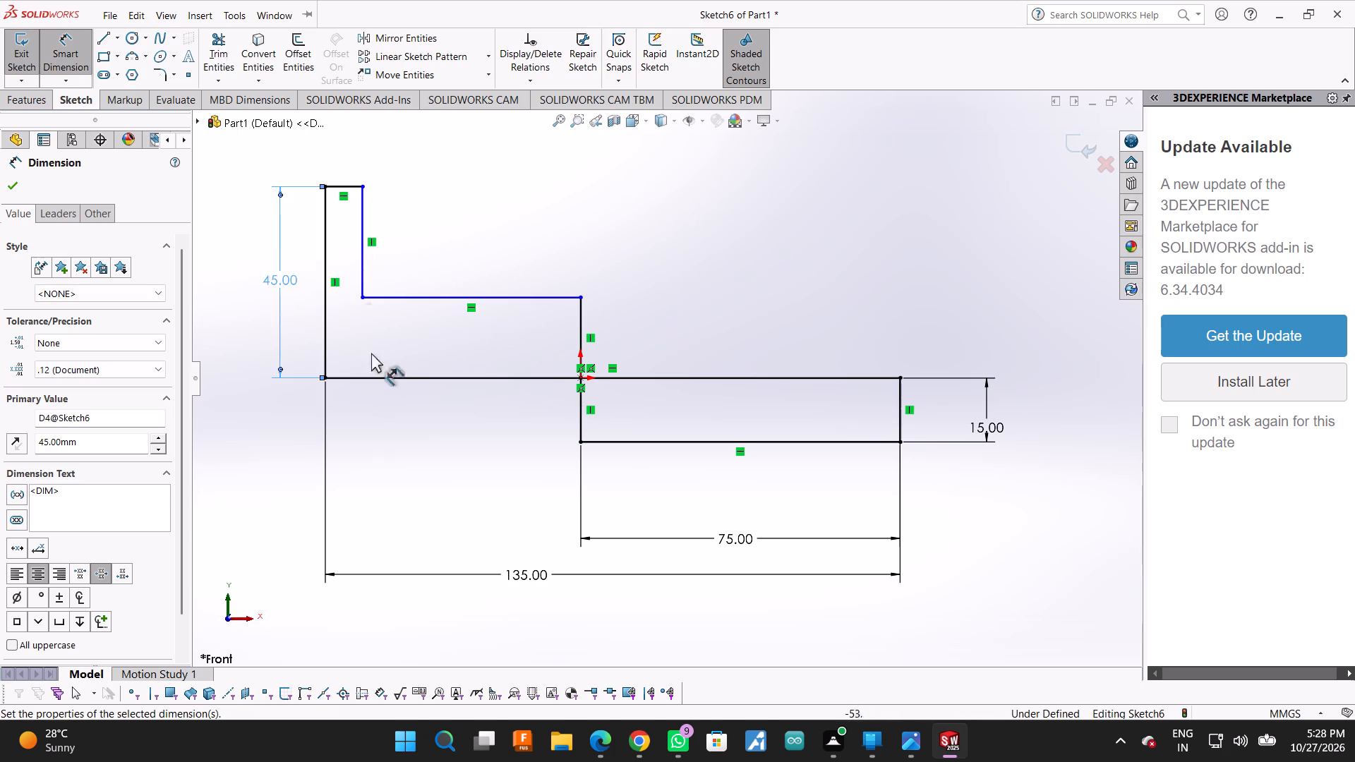
Dimension the short vertical line rising from the origin and set it to 15 mm.
left_click(365, 233)
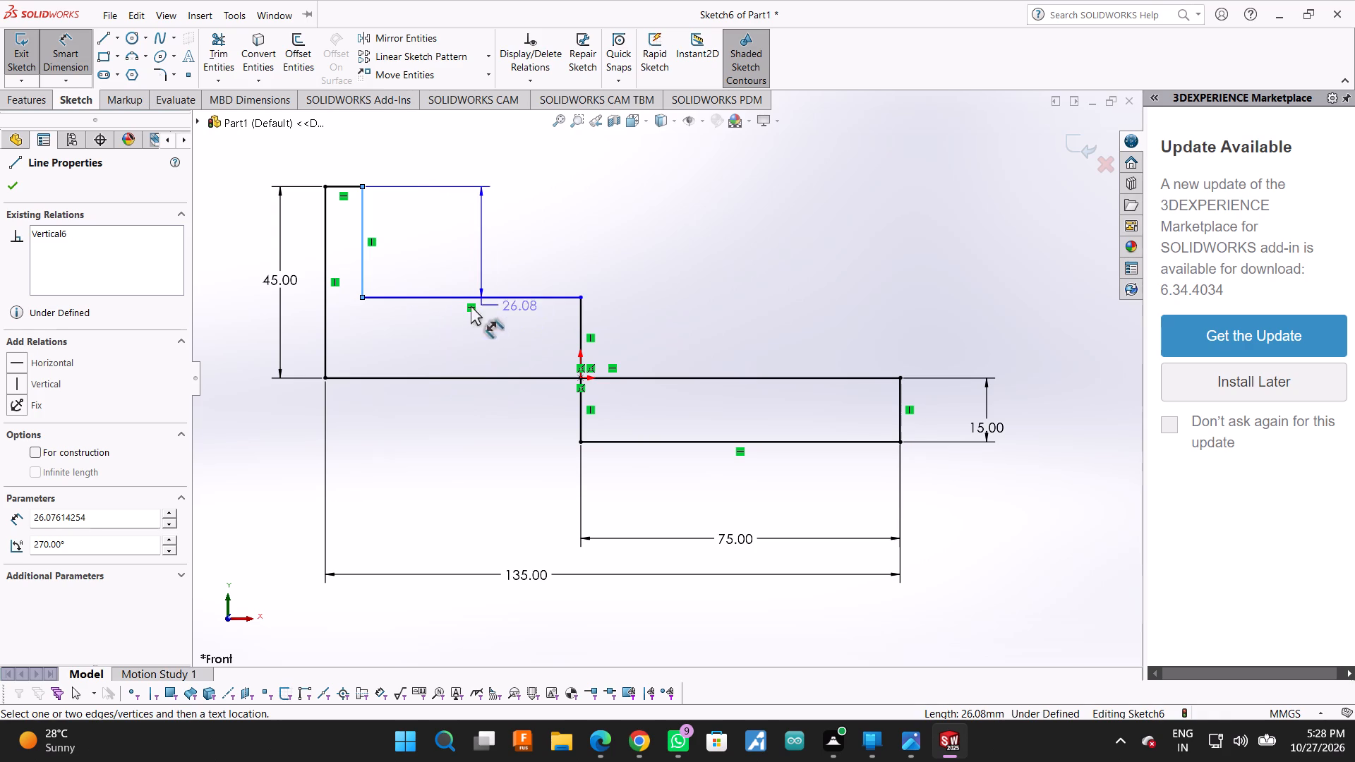
key("Escape")
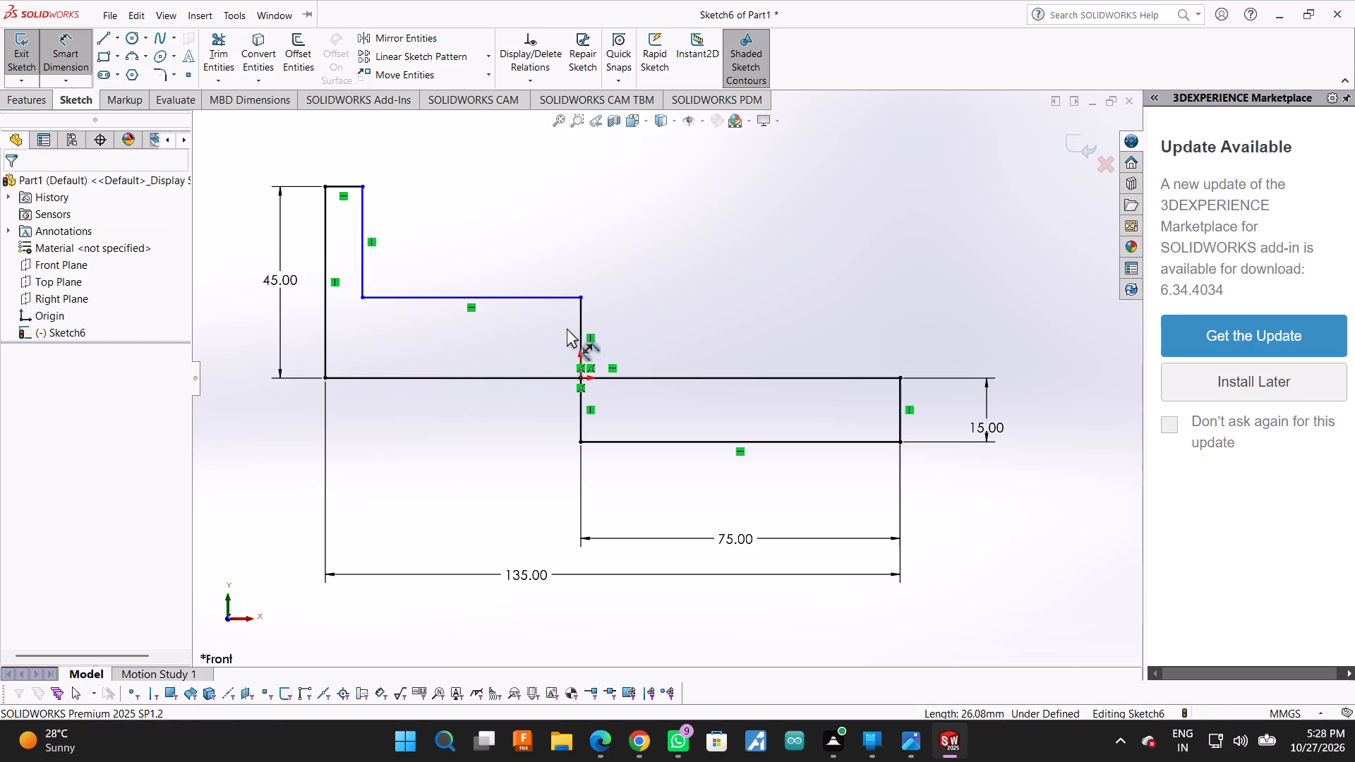
left_click(579, 331)
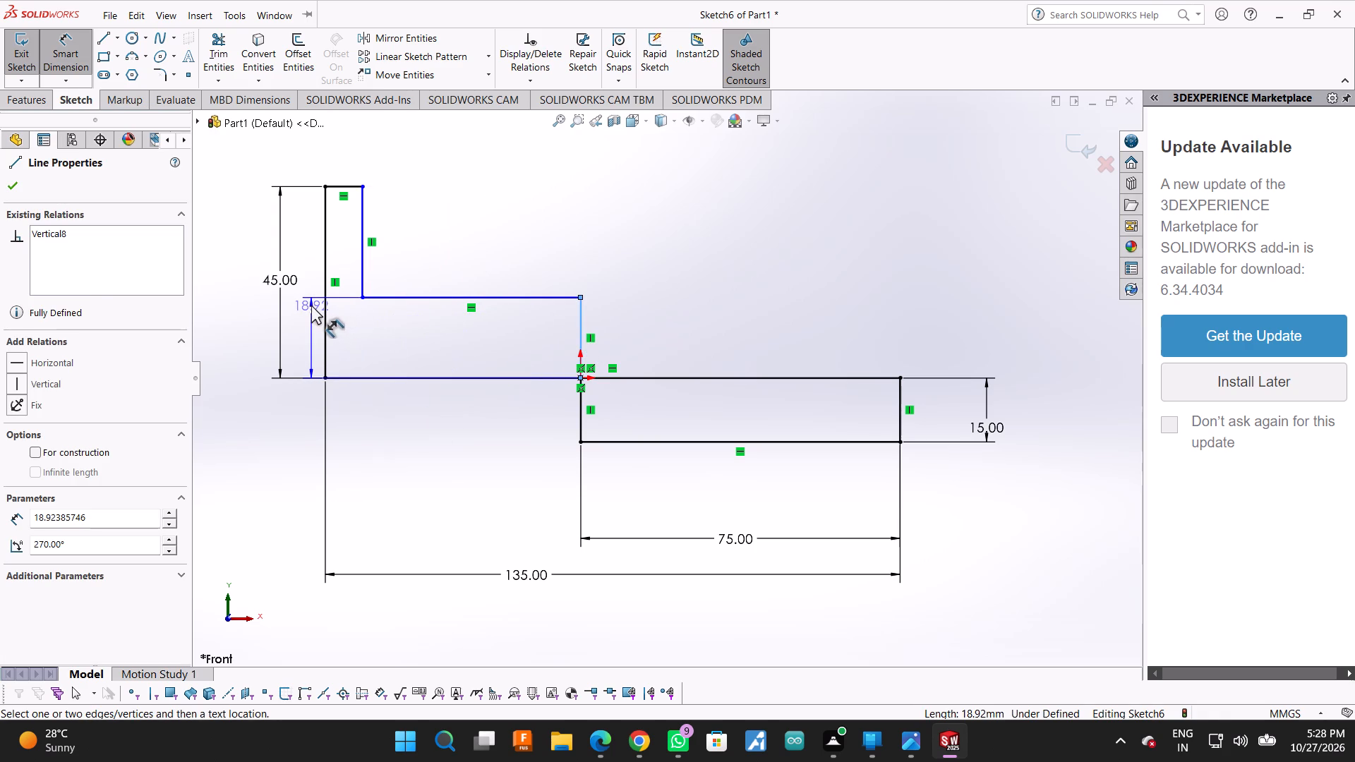
left_click(311, 305)
type("15")
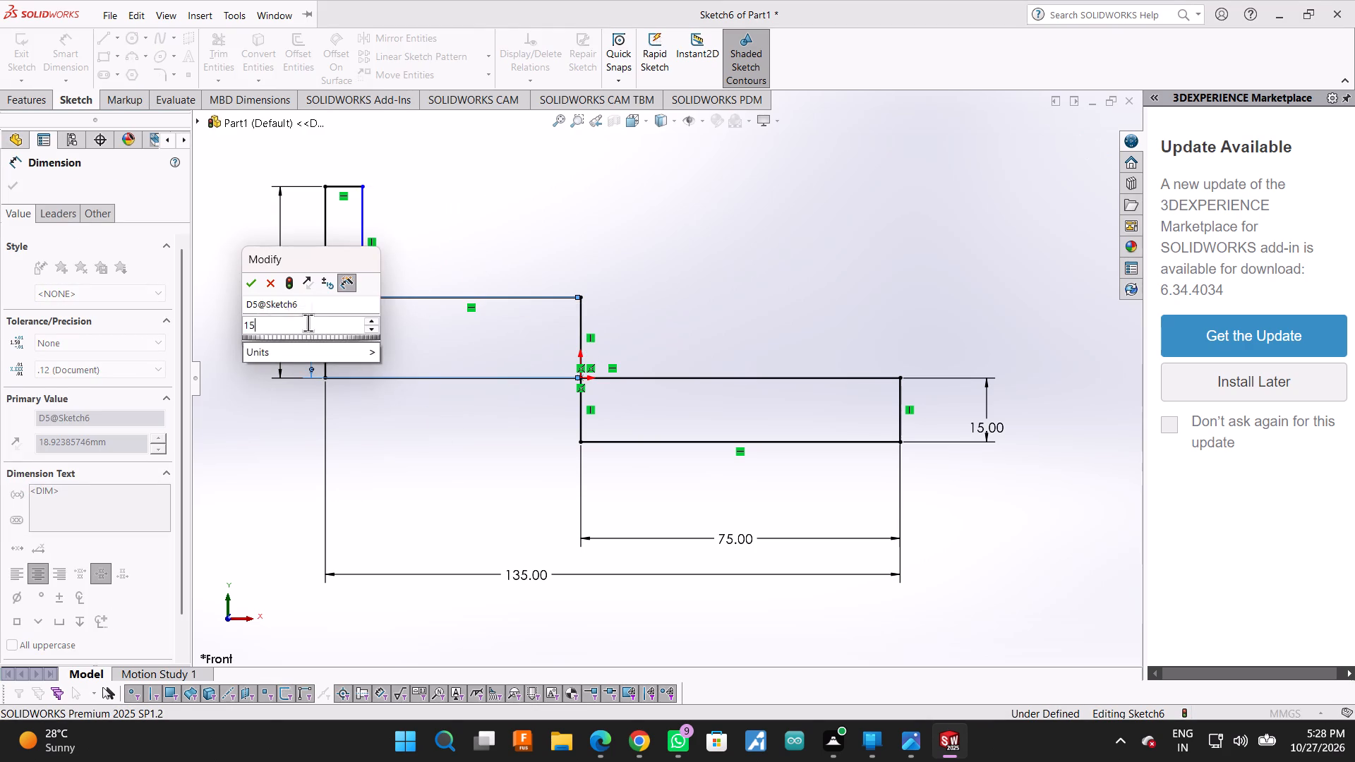
key("Return")
key("Escape")
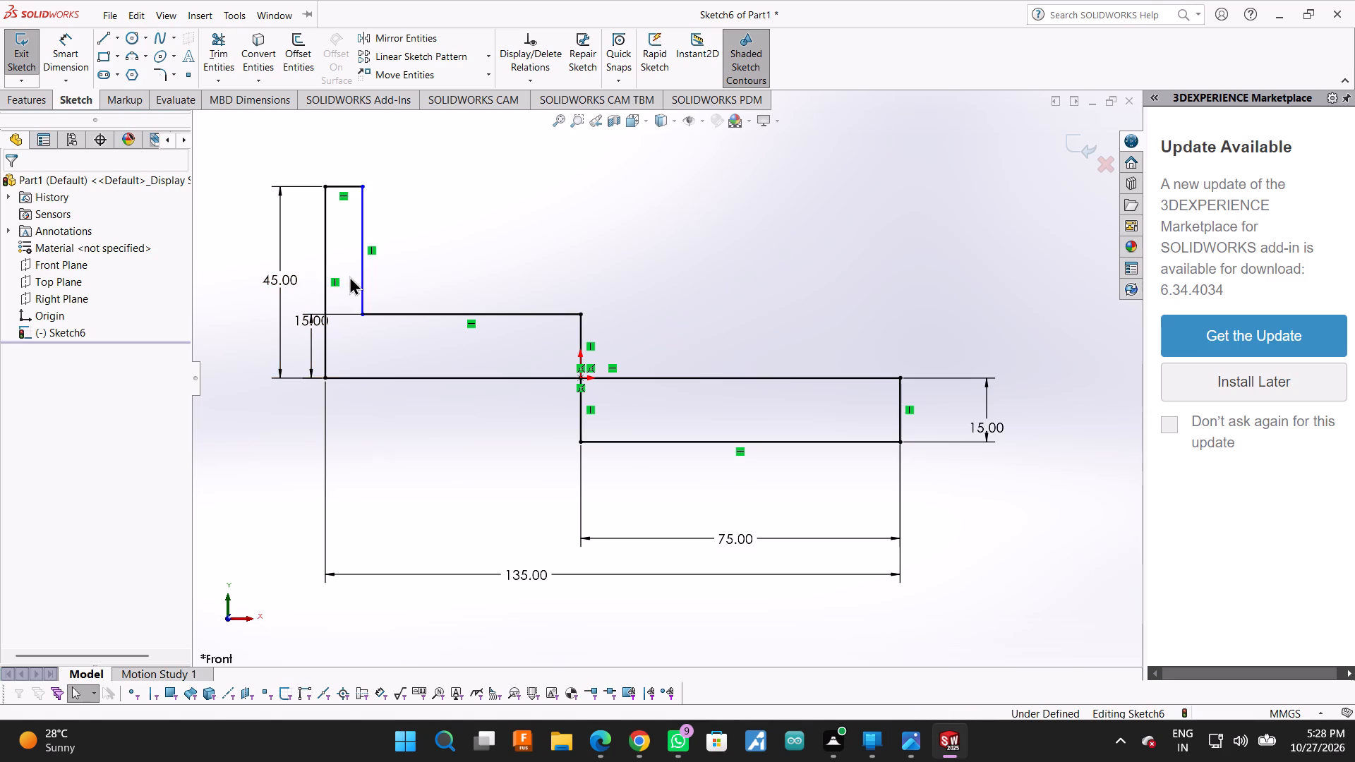
Dimension the upright leg's inner vertical line and add it as a driven dimension.
left_click(361, 265)
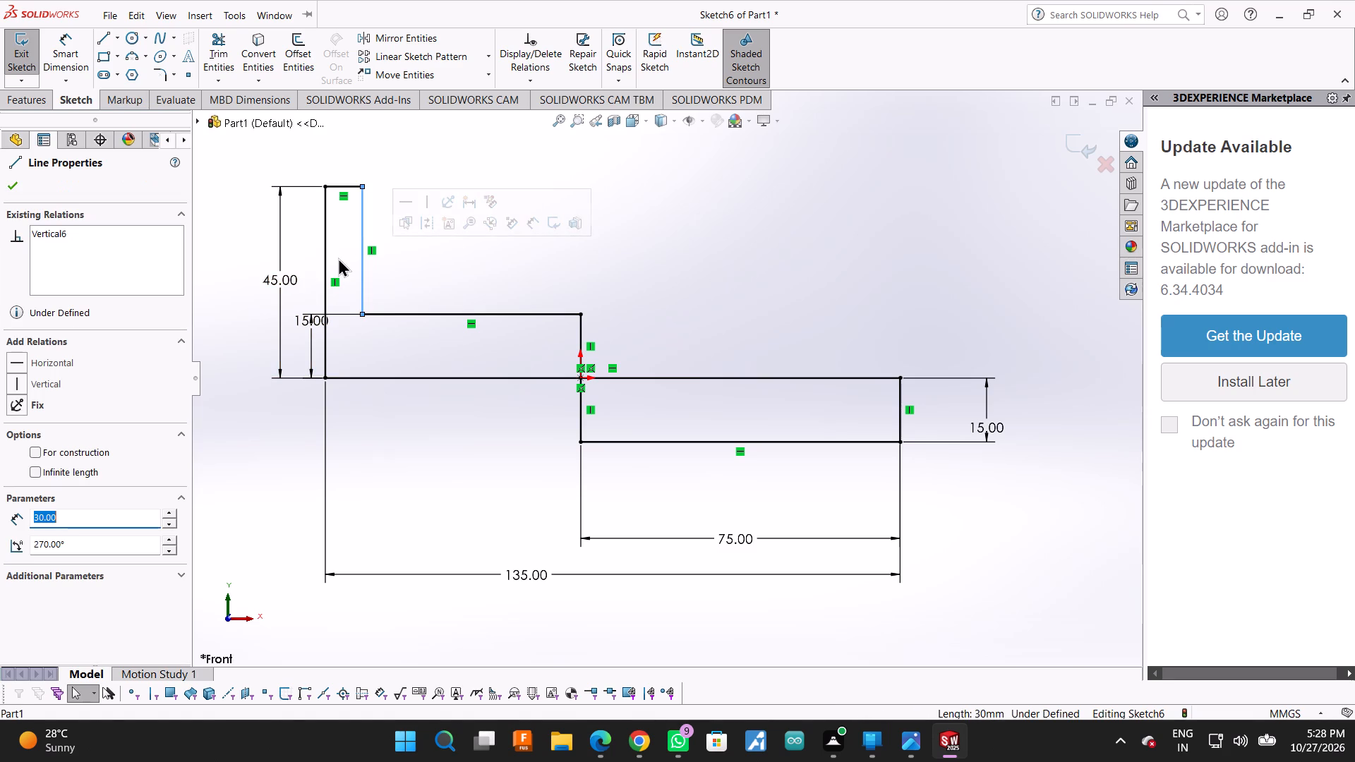
left_click(361, 269)
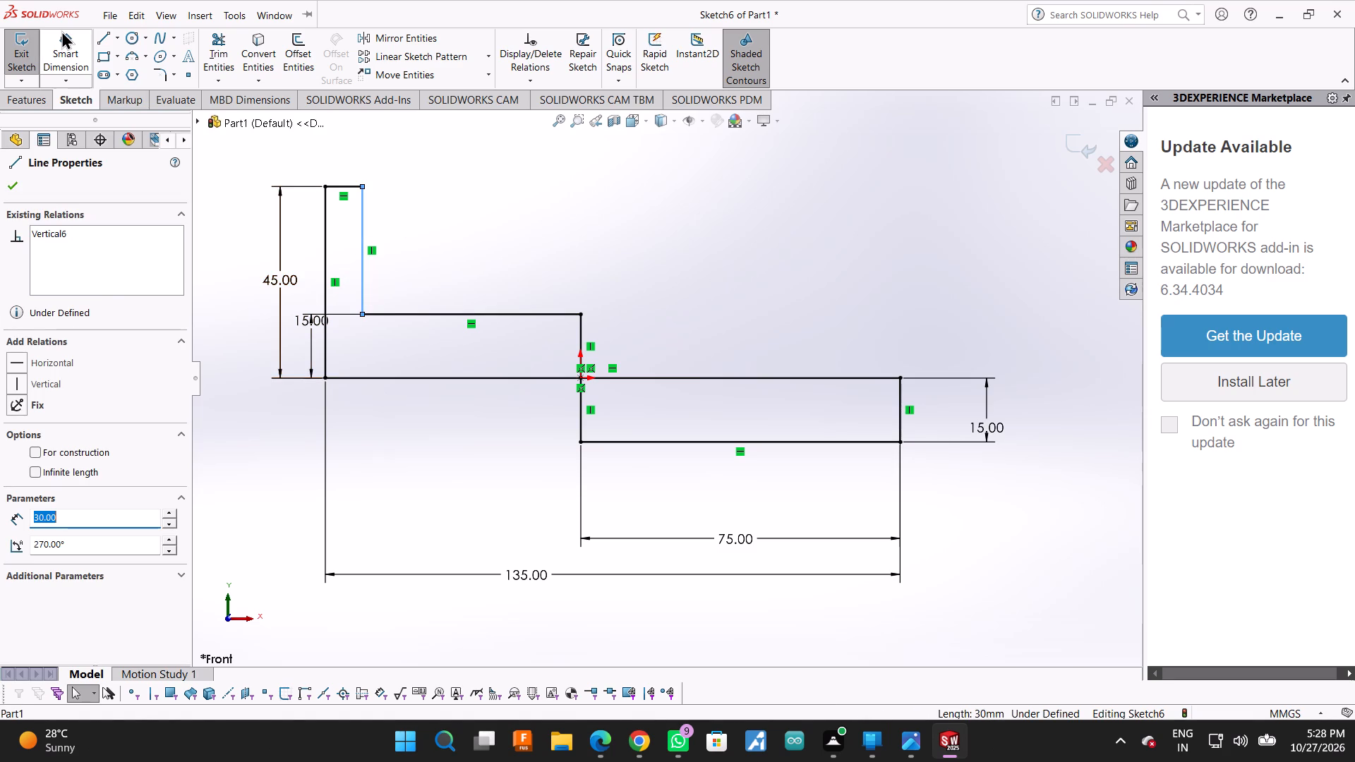
left_click(61, 30)
left_click(361, 283)
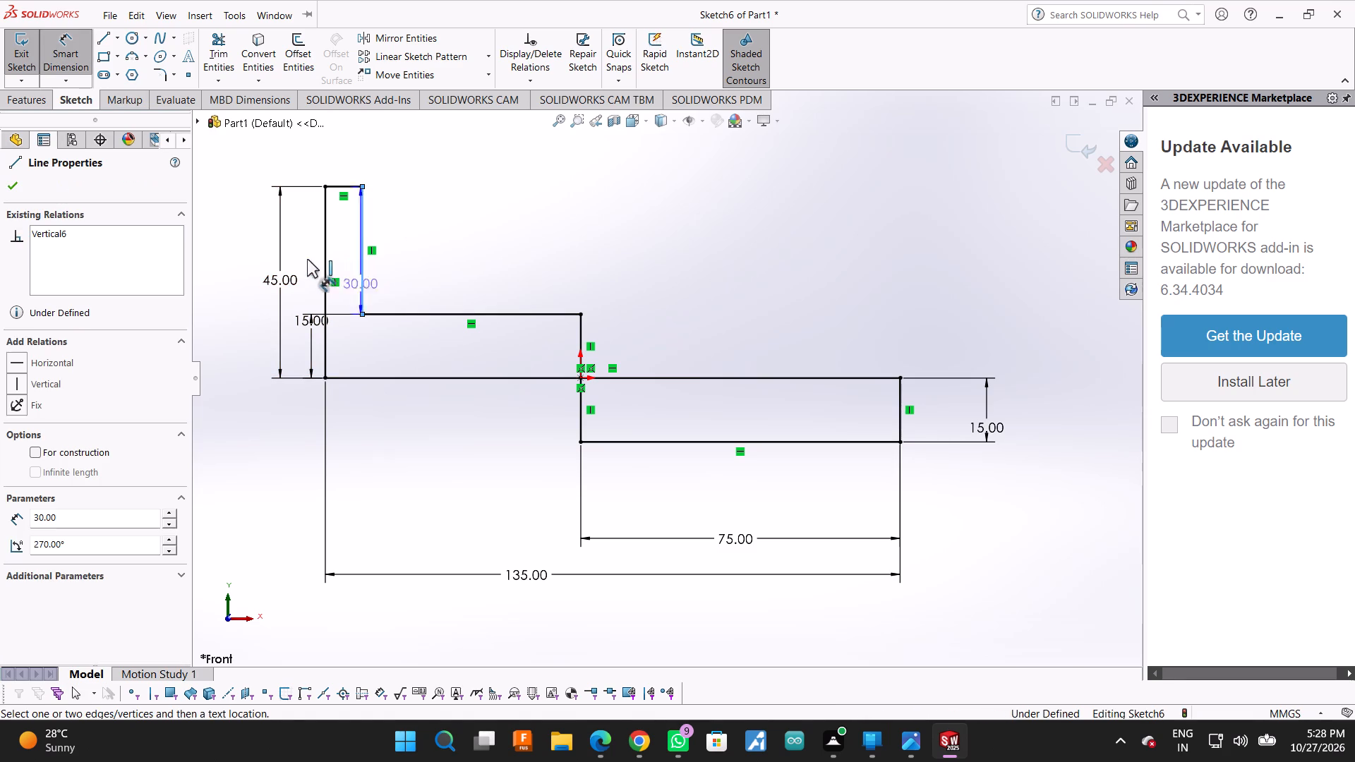
left_click(308, 250)
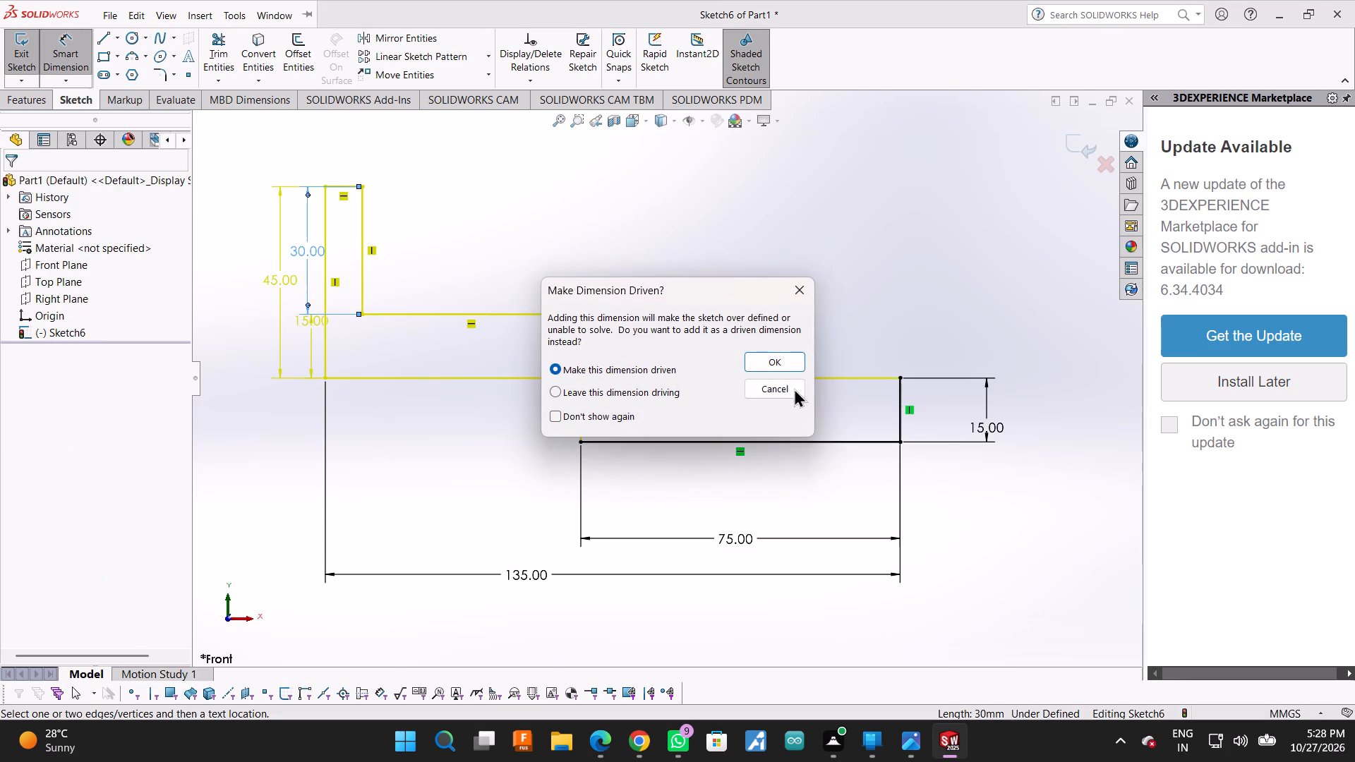
left_click(778, 357)
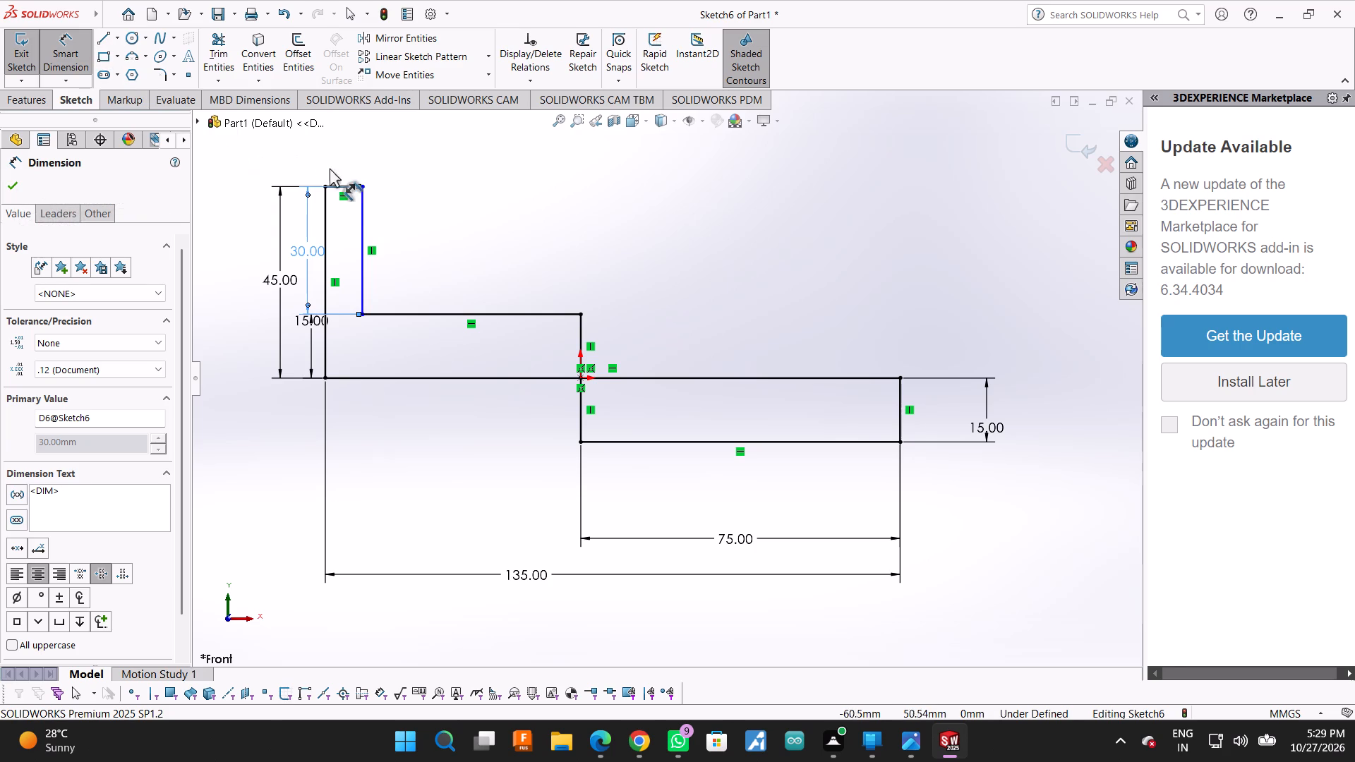
Dimension the upright leg's short top line and set its width to 15 mm.
left_click(338, 187)
left_click(340, 146)
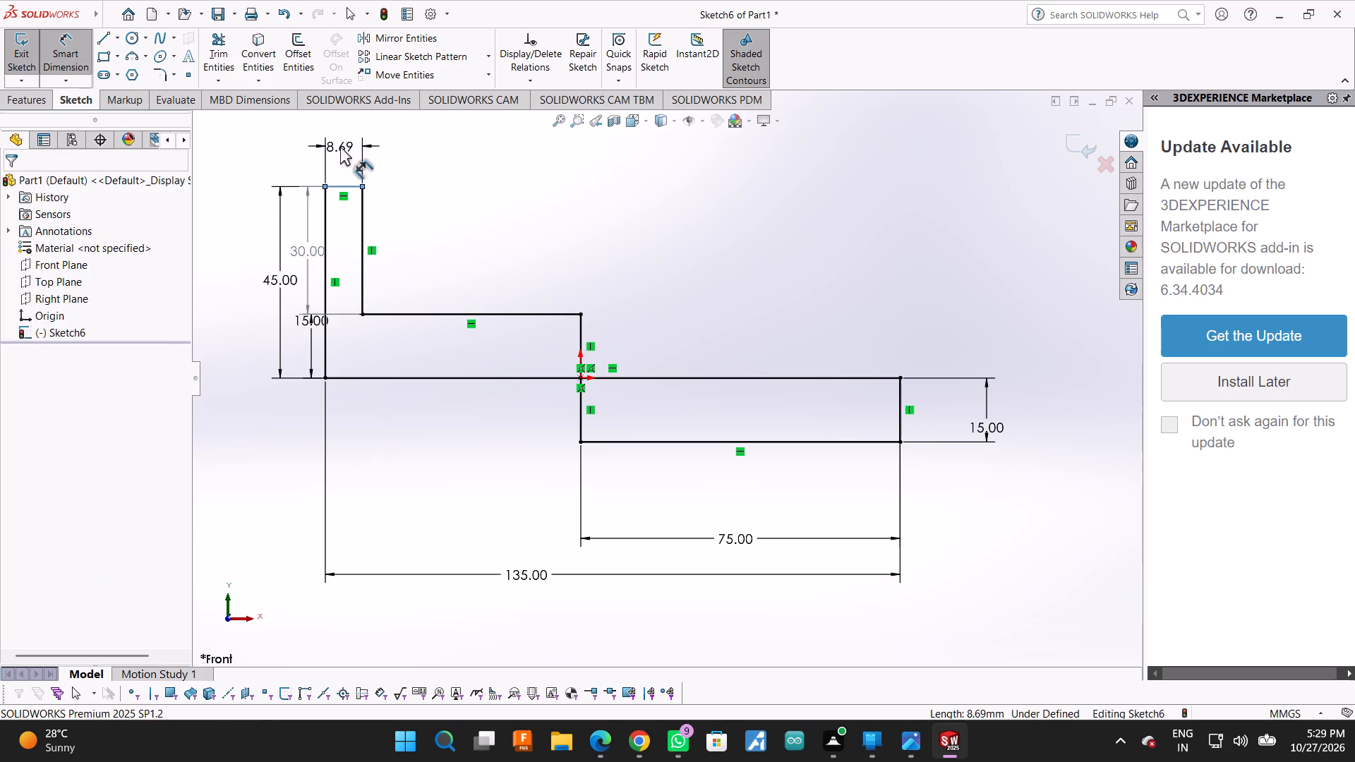
type("15")
key("Return")
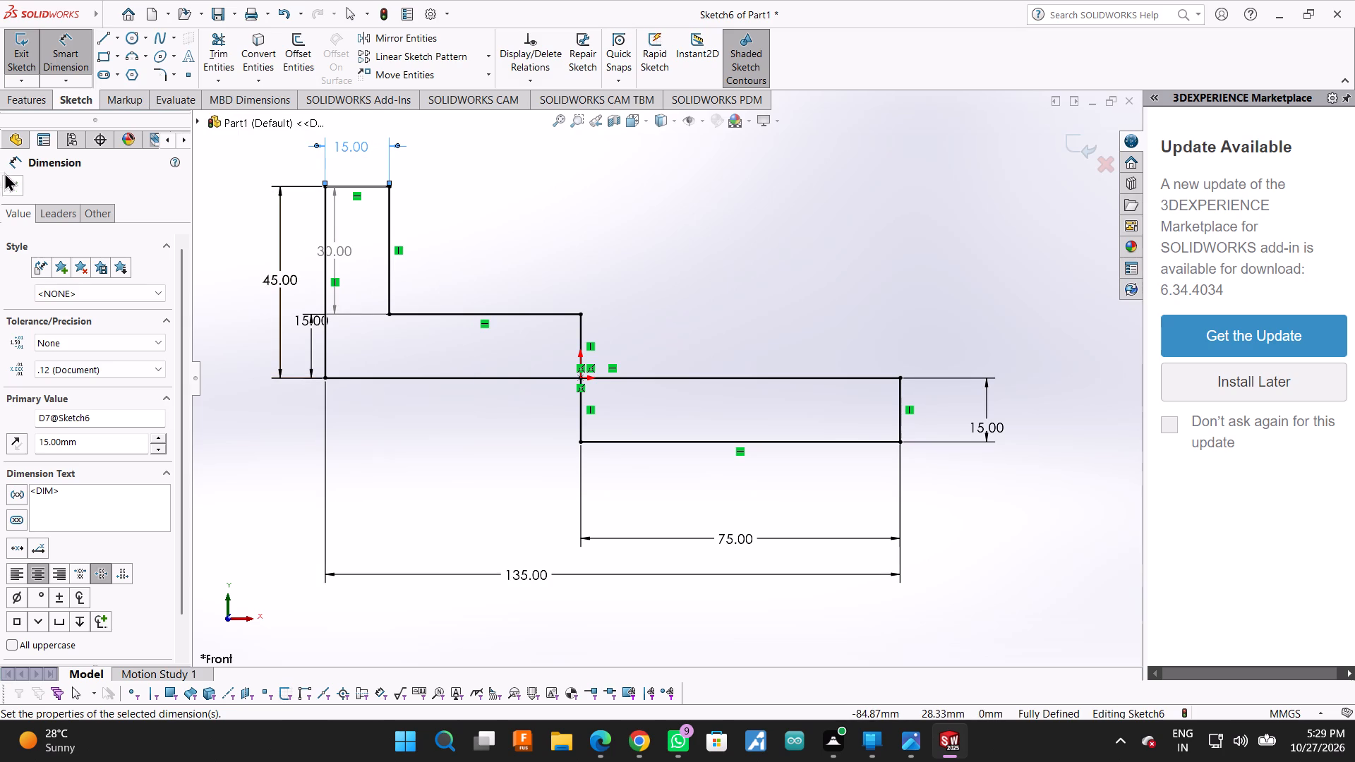
left_click(16, 190)
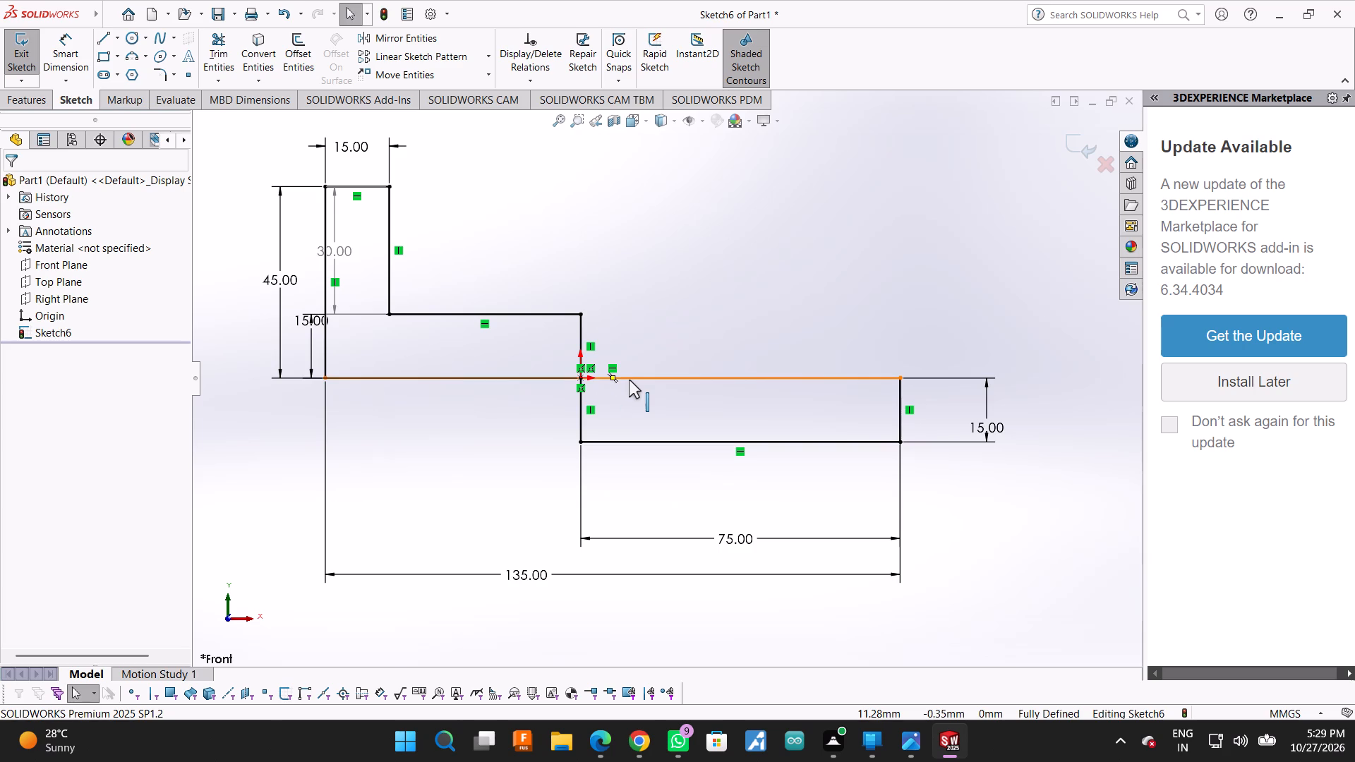
Power-trim all four sides of the lower rectangle, leaving only the closed L-shaped profile.
left_click(235, 44)
left_click_drag(650, 289, 680, 488)
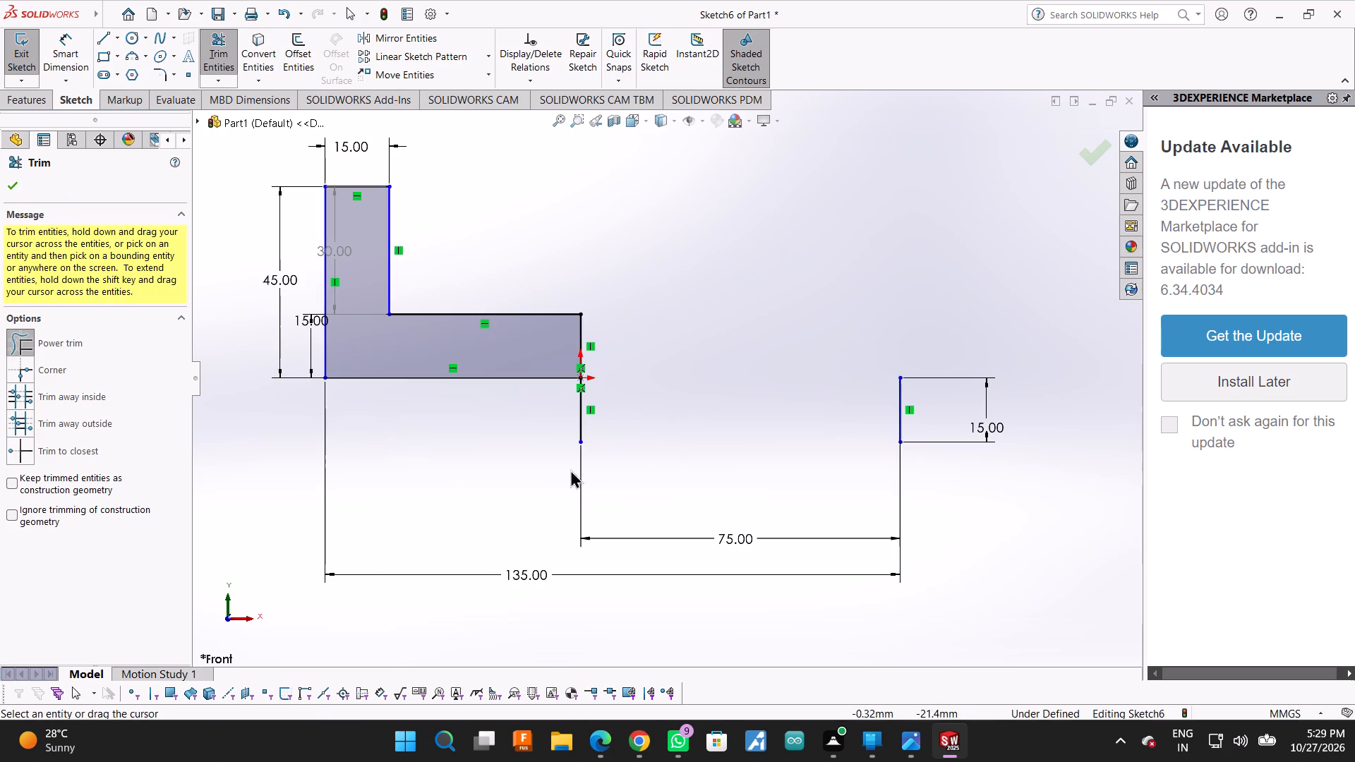
left_click_drag(505, 430, 922, 406)
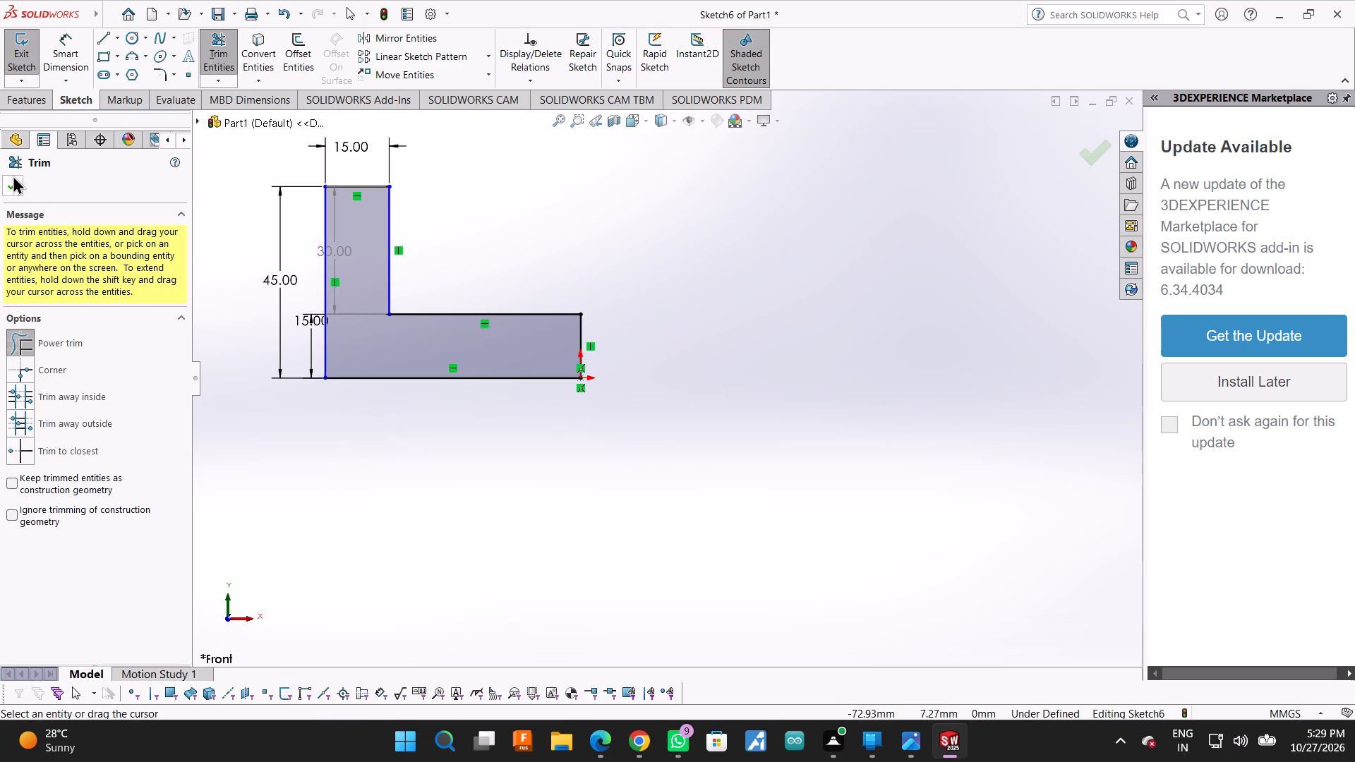
left_click(9, 190)
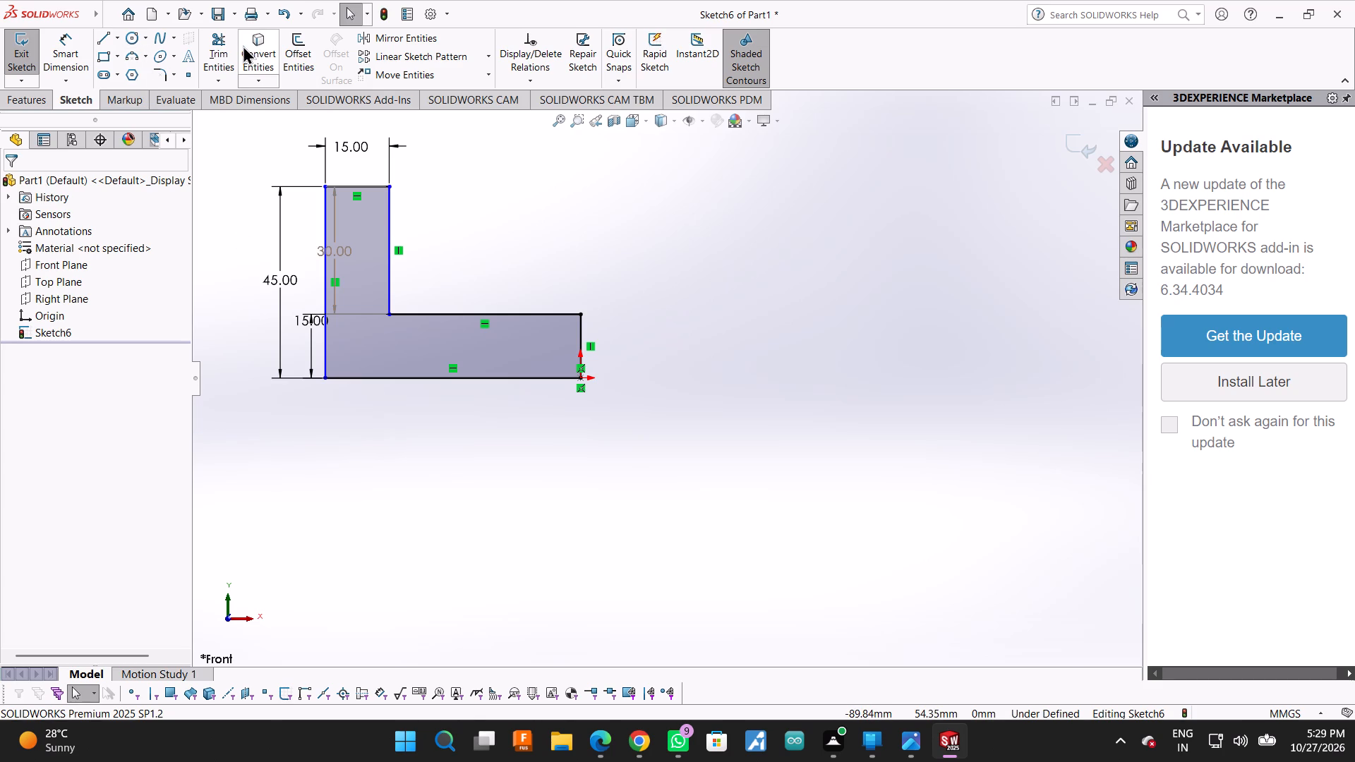
Dimension the L-profile's bottom line and set its length to 75 mm.
left_click(74, 41)
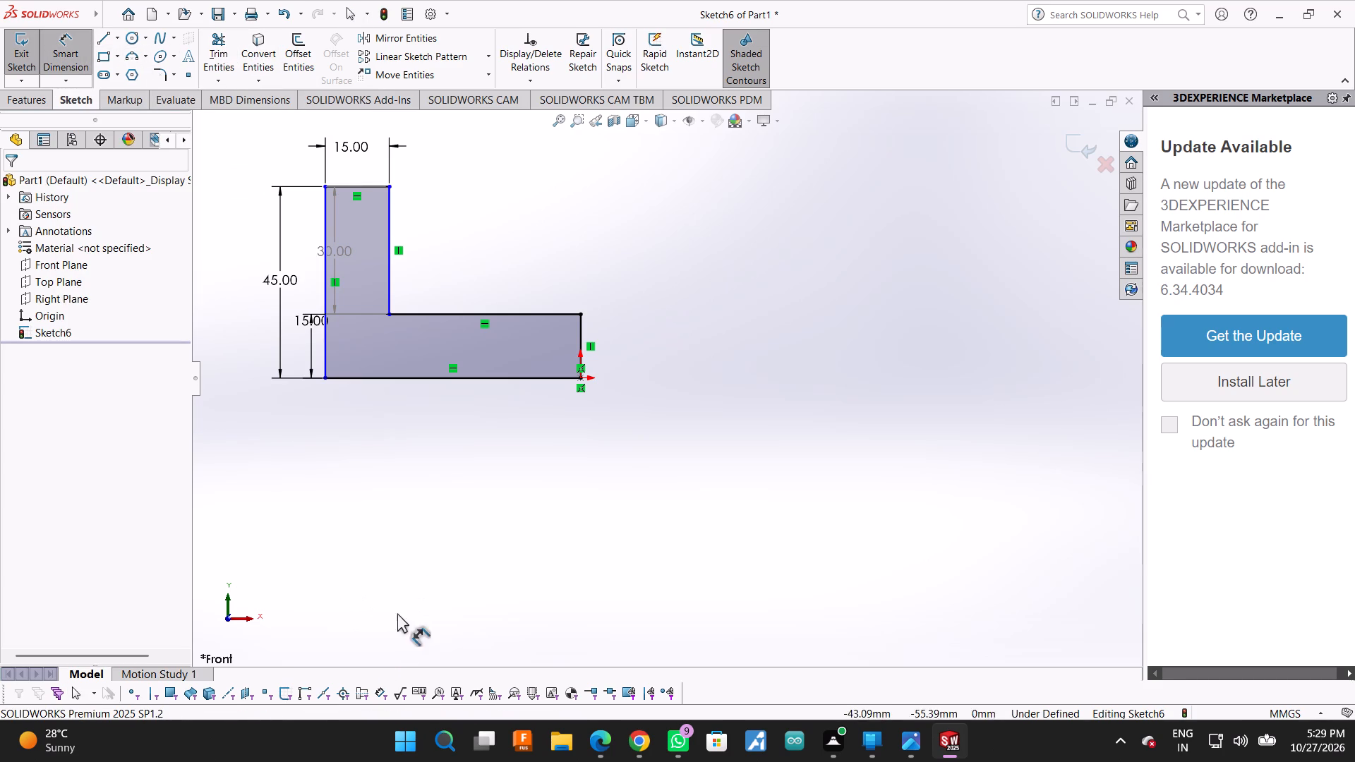
left_click(433, 380)
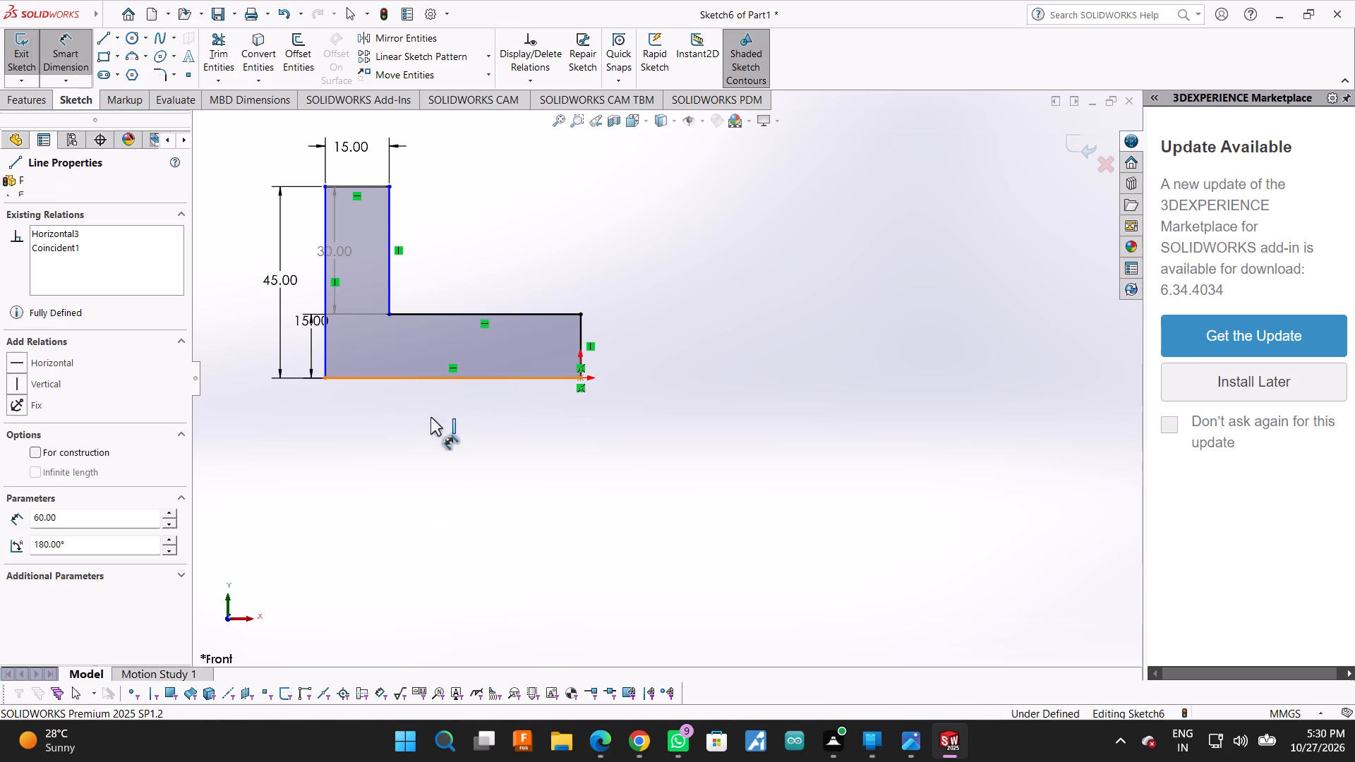
left_click(430, 480)
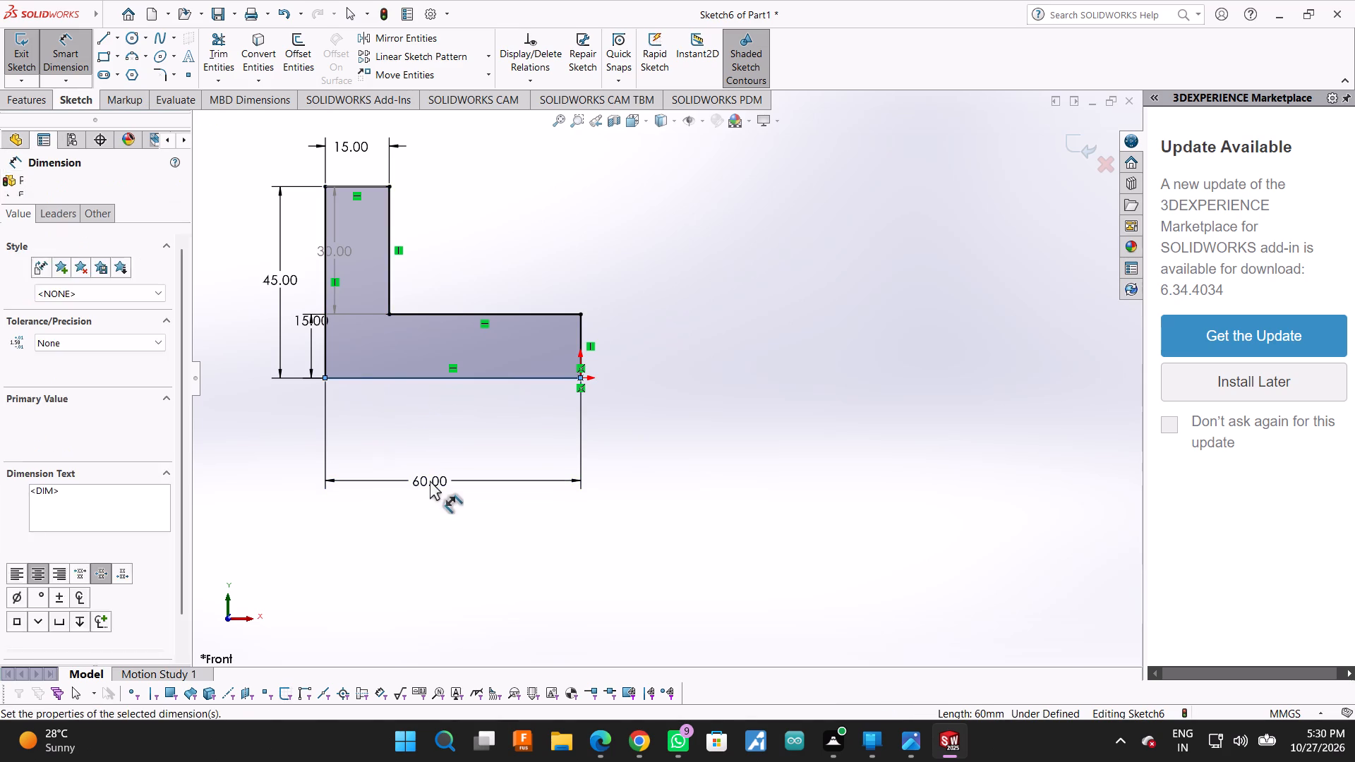
type("75")
key("Return")
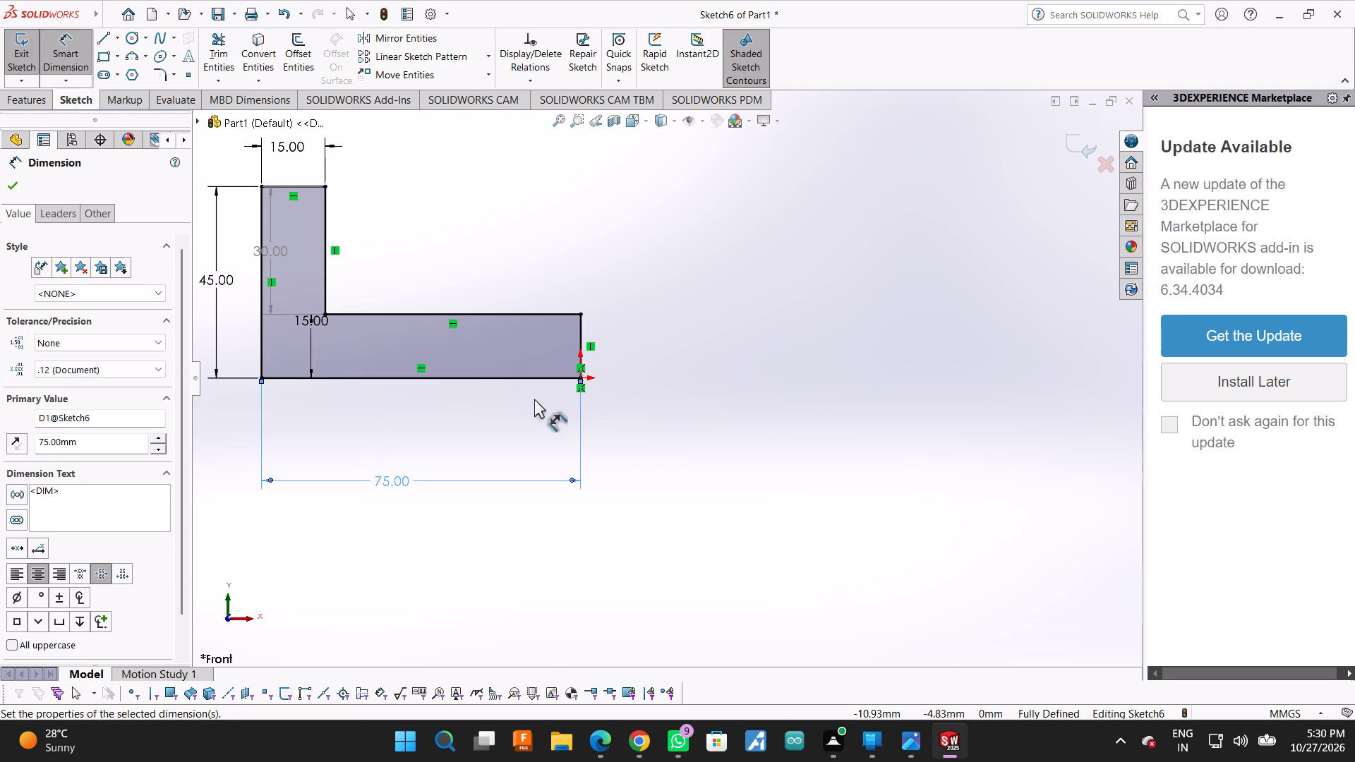
left_click(11, 187)
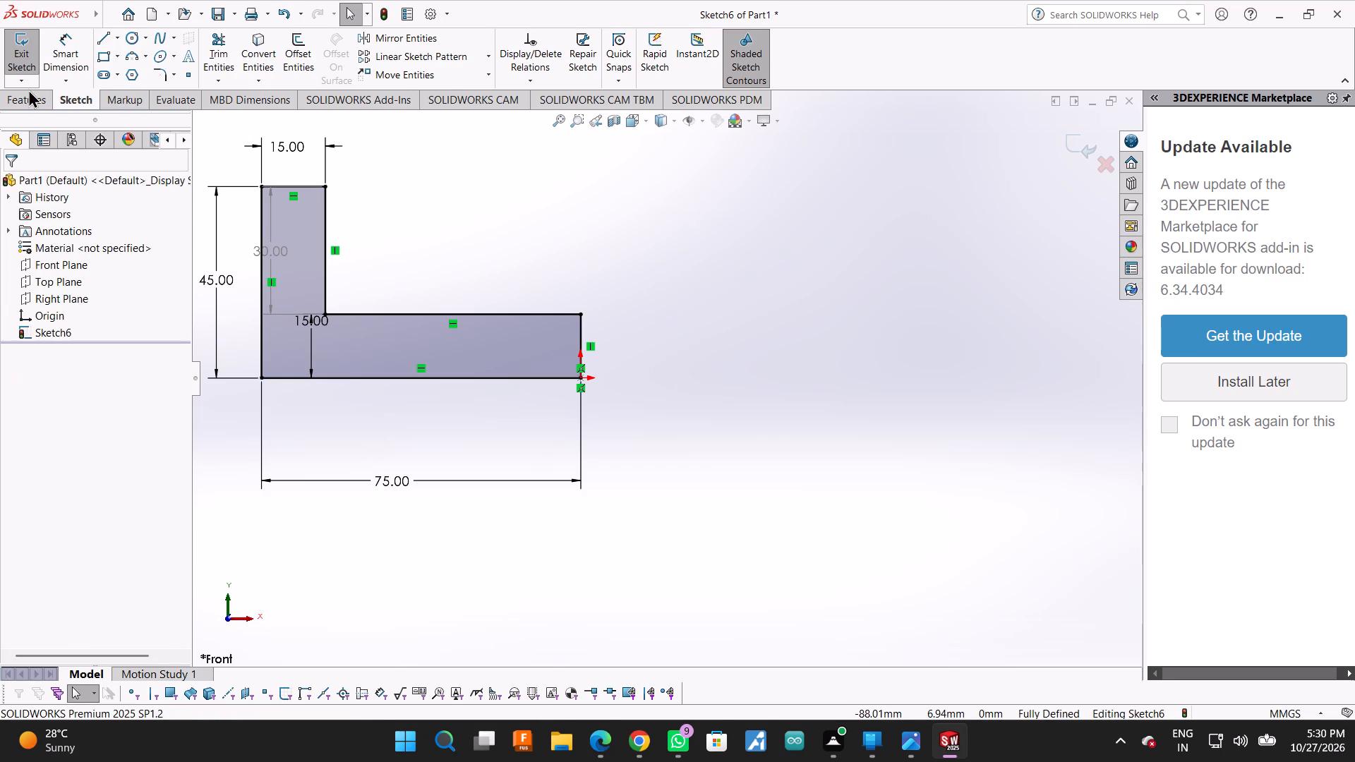
Extrude the L-shaped profile as a boss to a depth of 60 mm using Mid Plane.
left_click(23, 96)
left_click(16, 40)
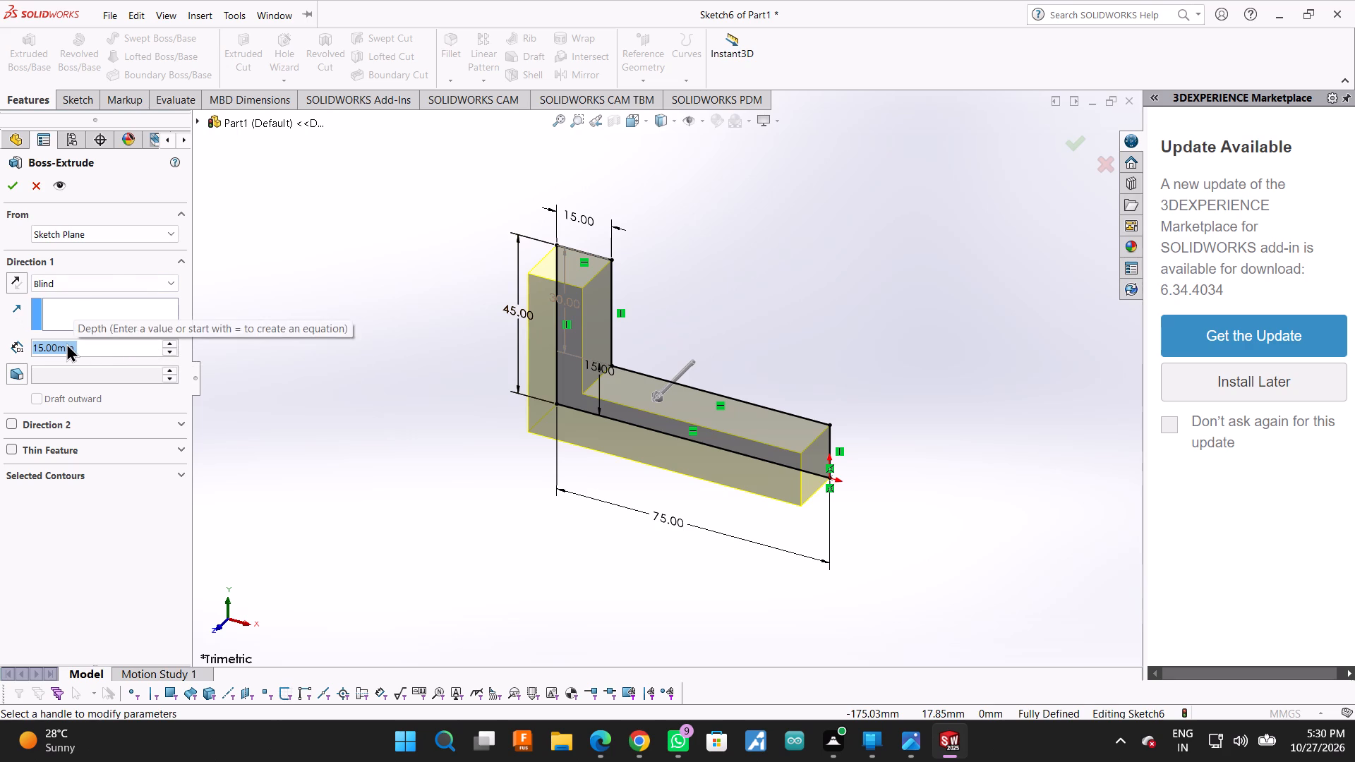
type("60")
key("Return")
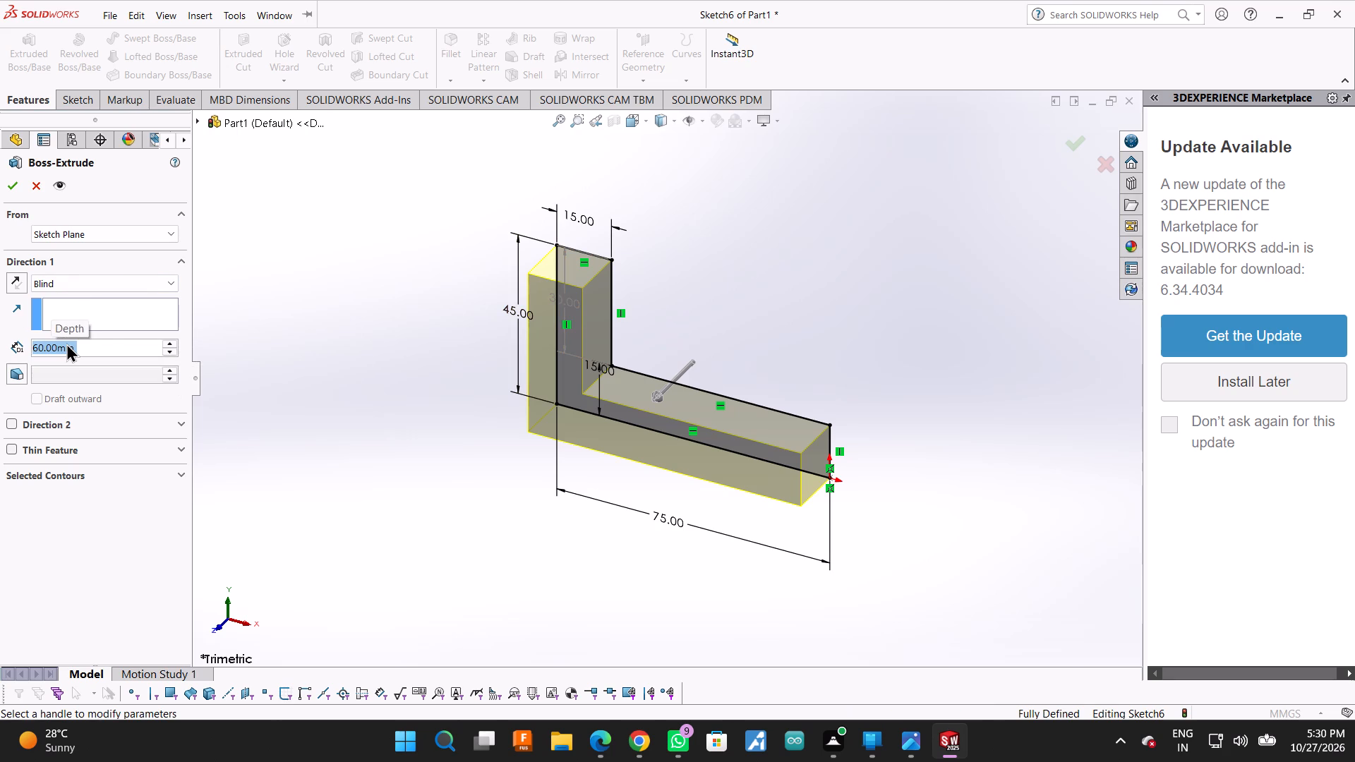
left_click(124, 286)
left_click(97, 367)
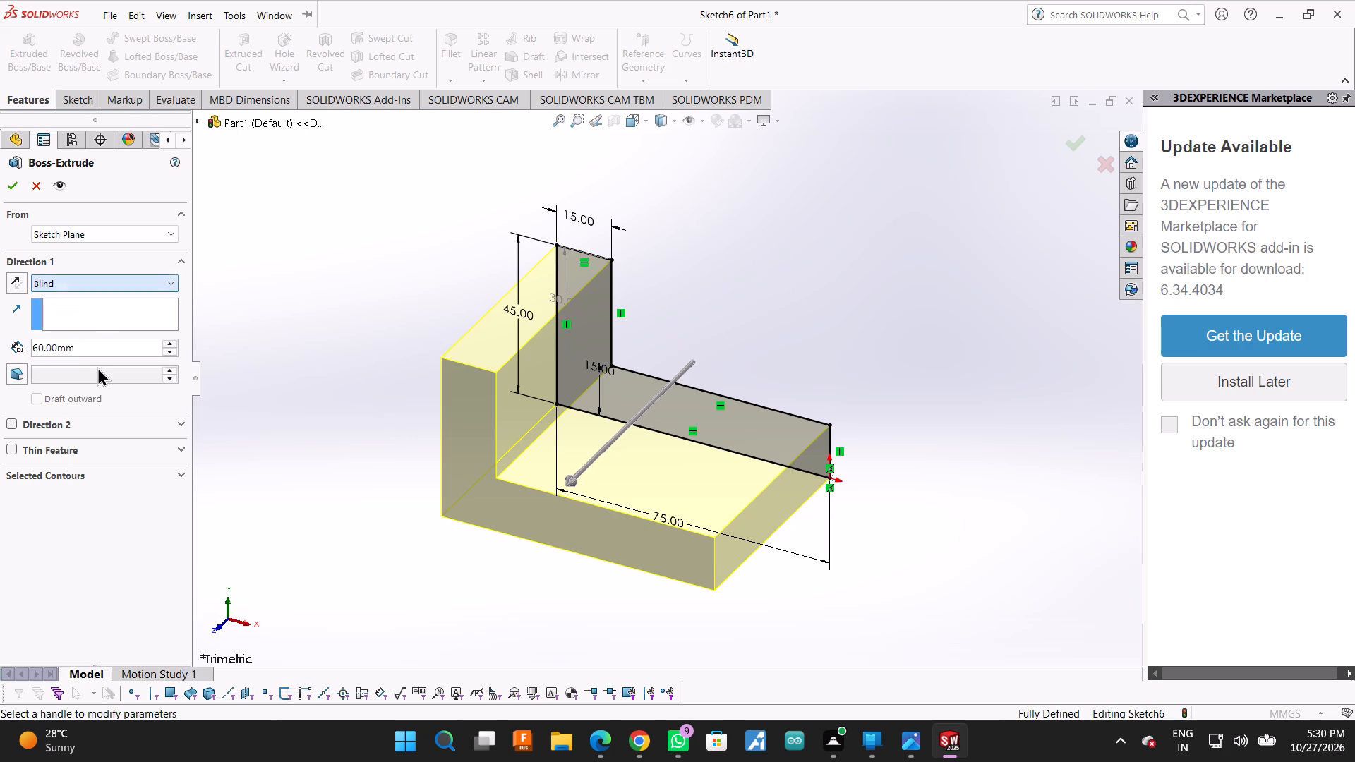
left_click(112, 285)
left_click(71, 357)
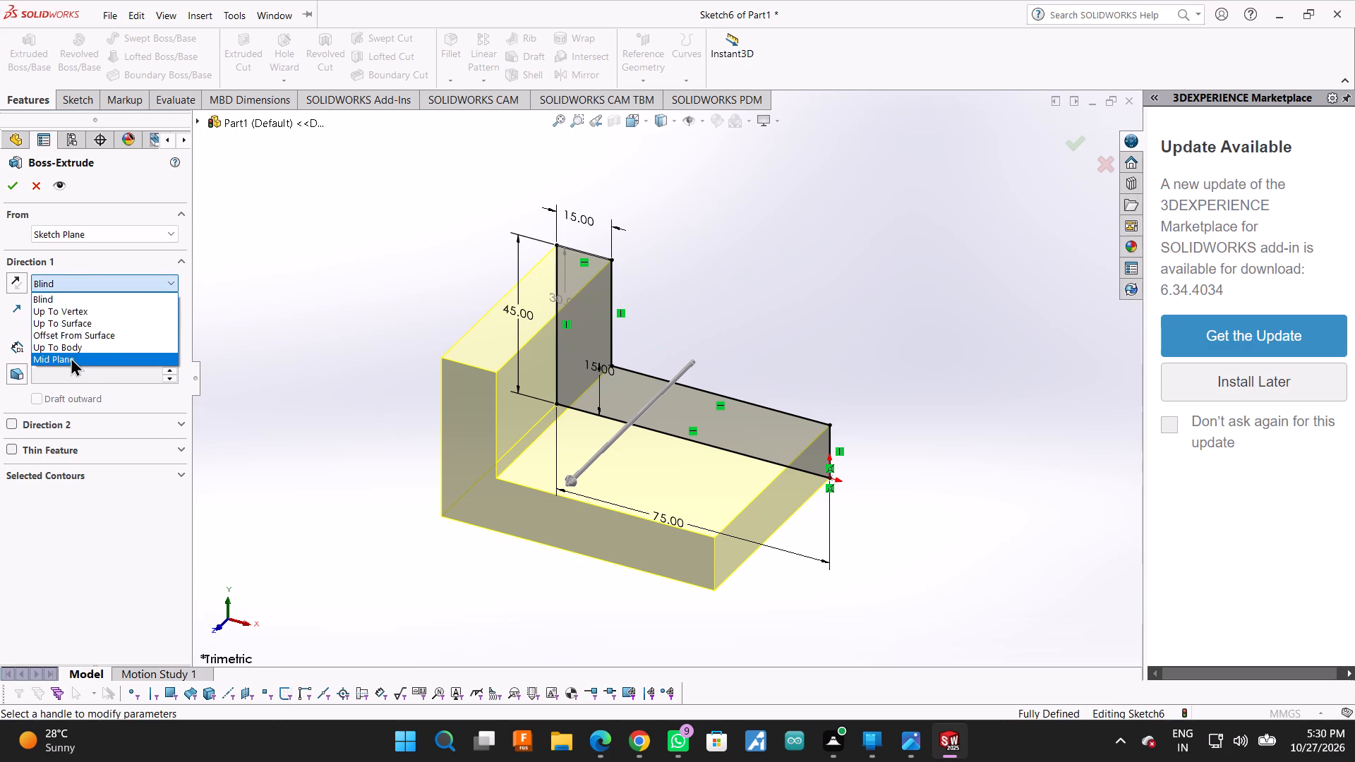
left_click(16, 193)
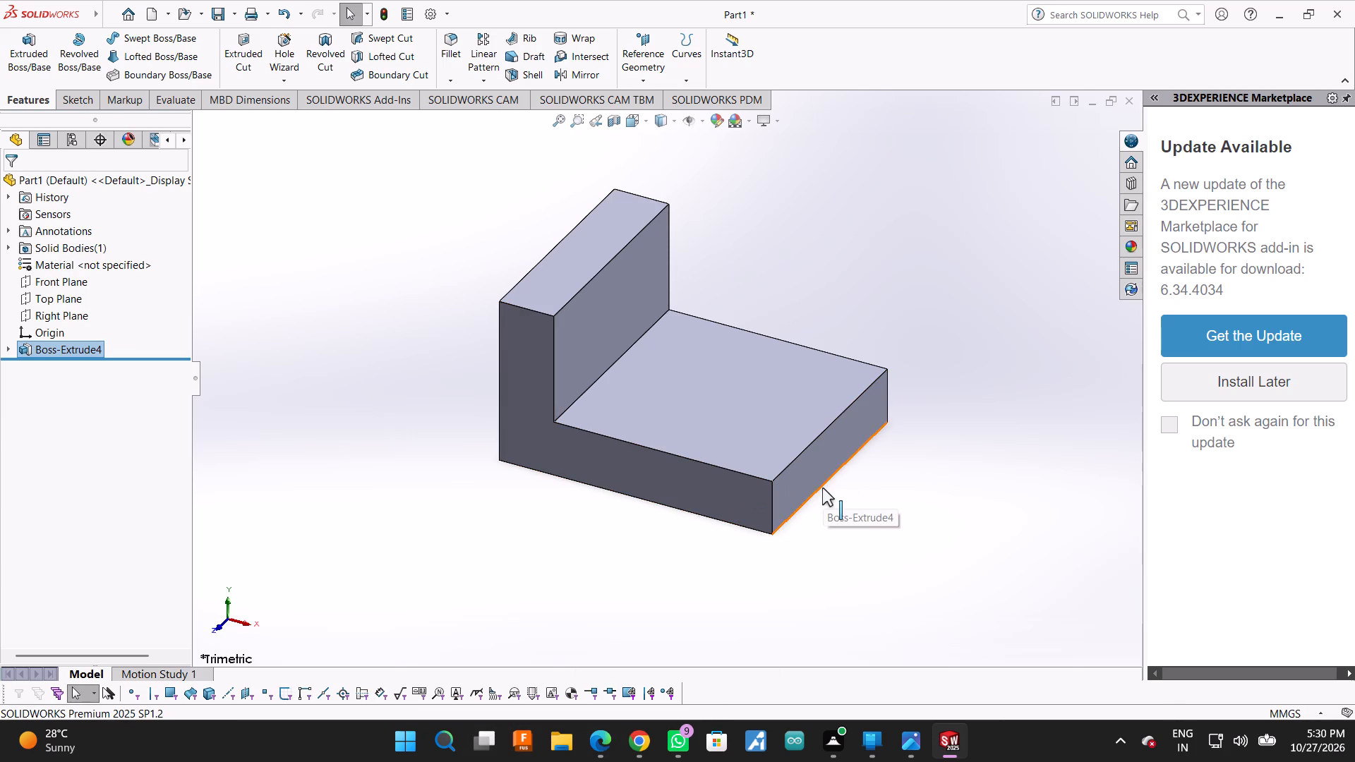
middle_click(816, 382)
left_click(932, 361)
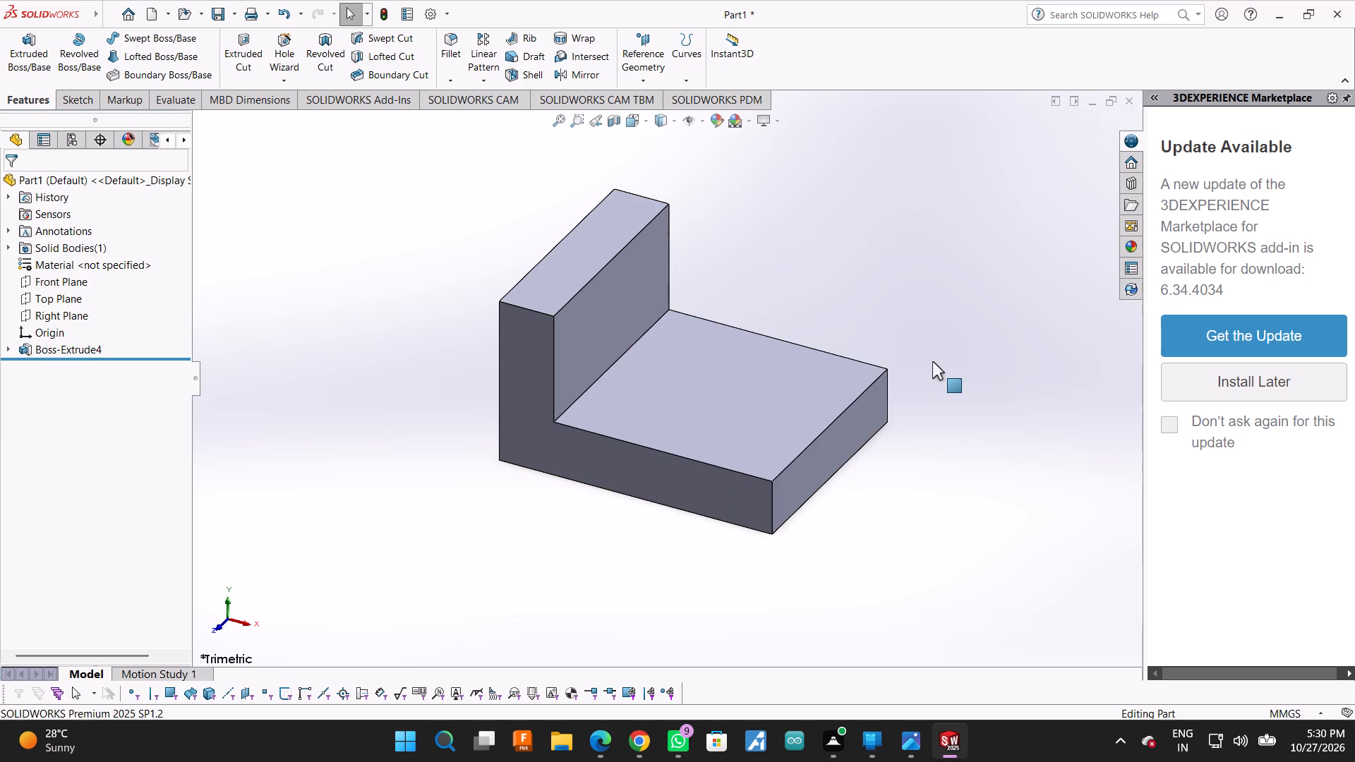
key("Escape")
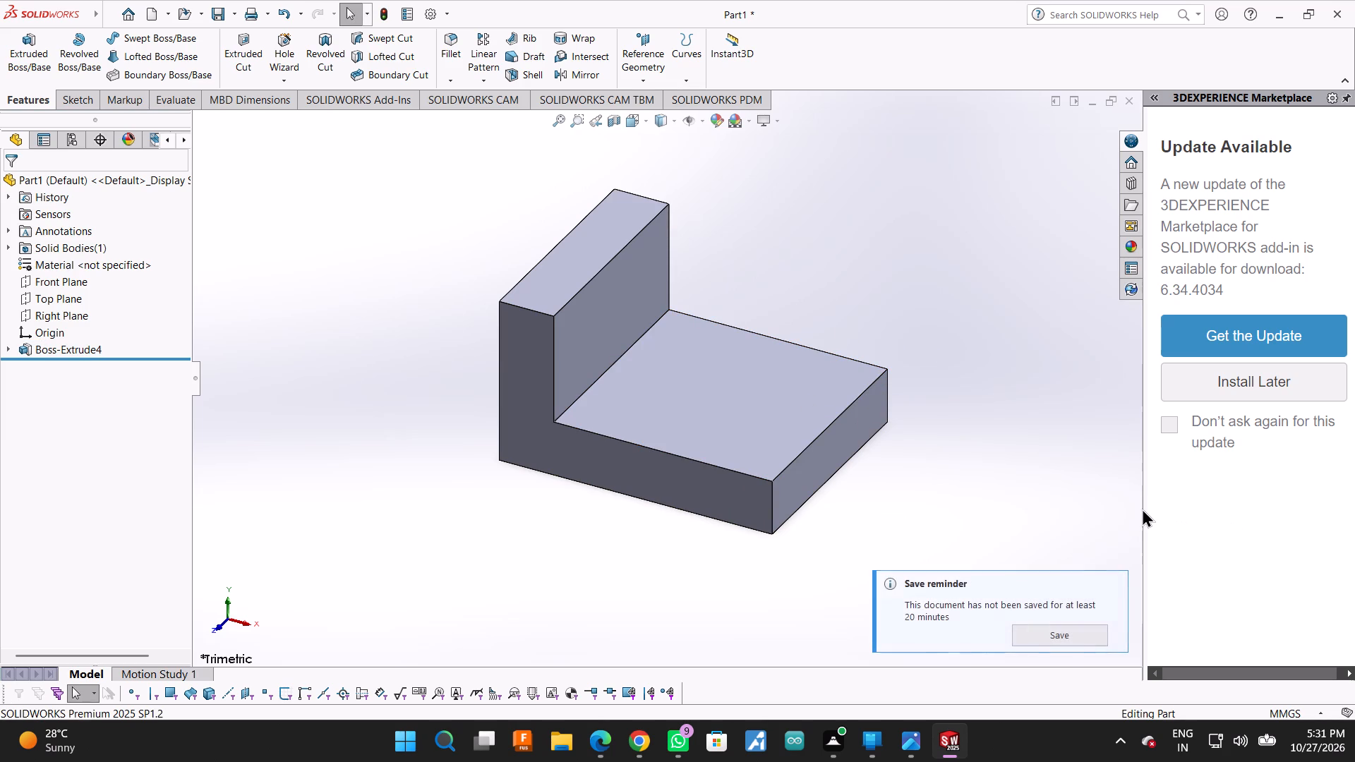
Collapse the 3DEXPERIENCE Marketplace pane and dismiss the save reminder.
left_click_drag(1144, 523, 1354, 564)
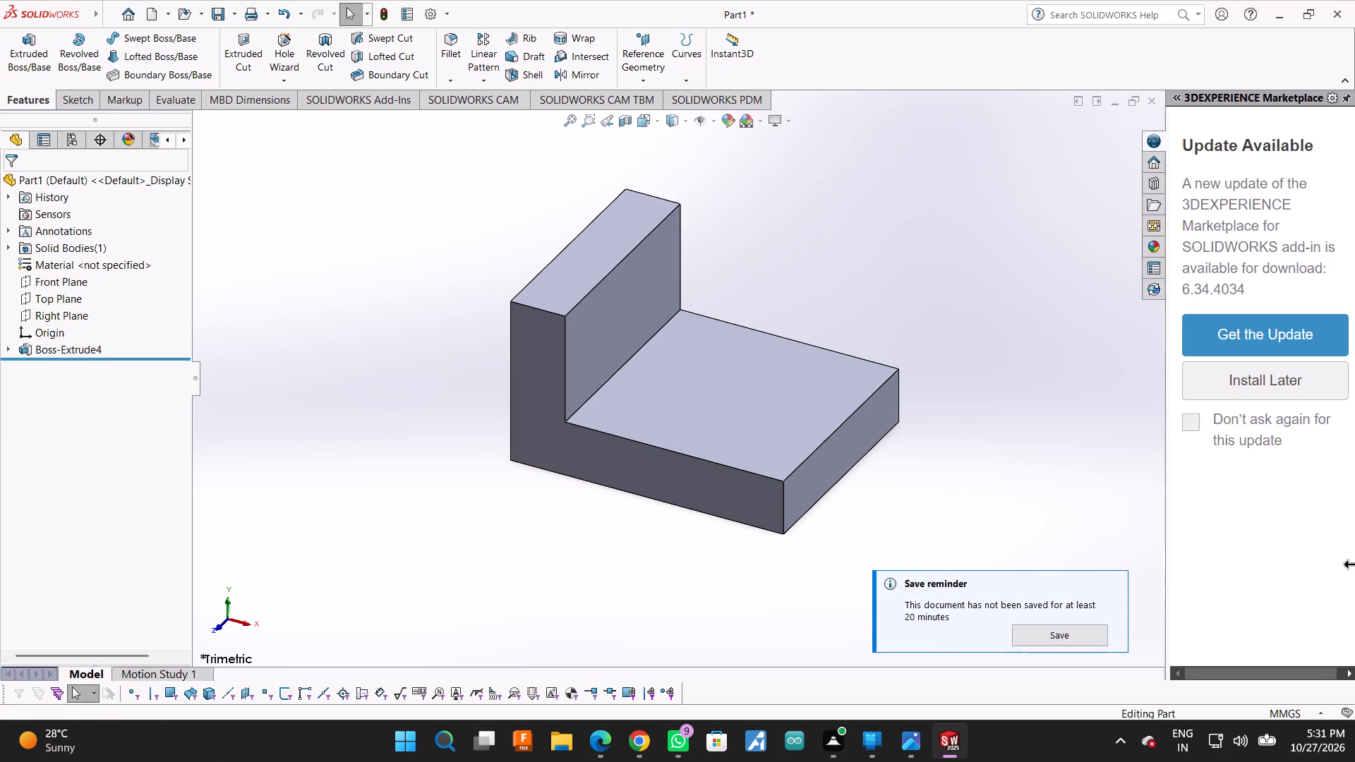
left_click_drag(1354, 564, 1354, 569)
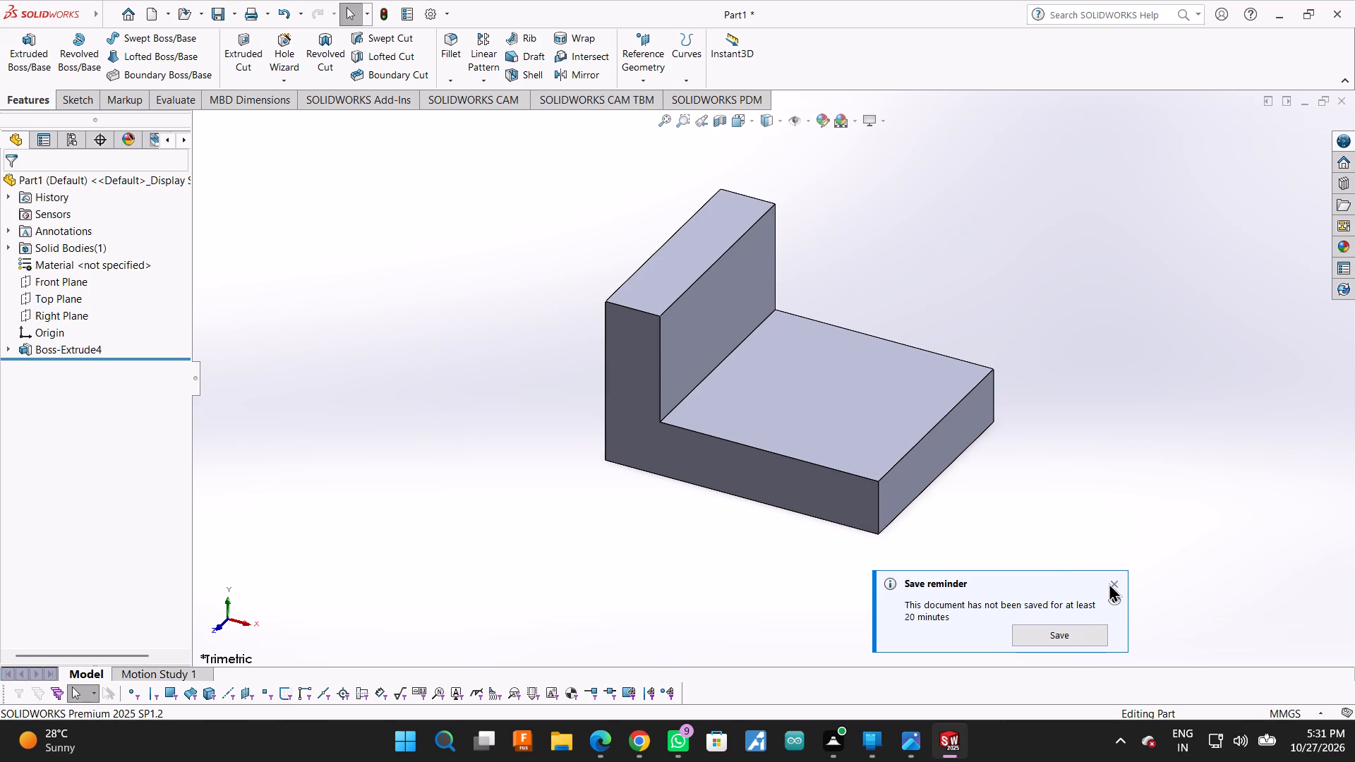
left_click(1110, 582)
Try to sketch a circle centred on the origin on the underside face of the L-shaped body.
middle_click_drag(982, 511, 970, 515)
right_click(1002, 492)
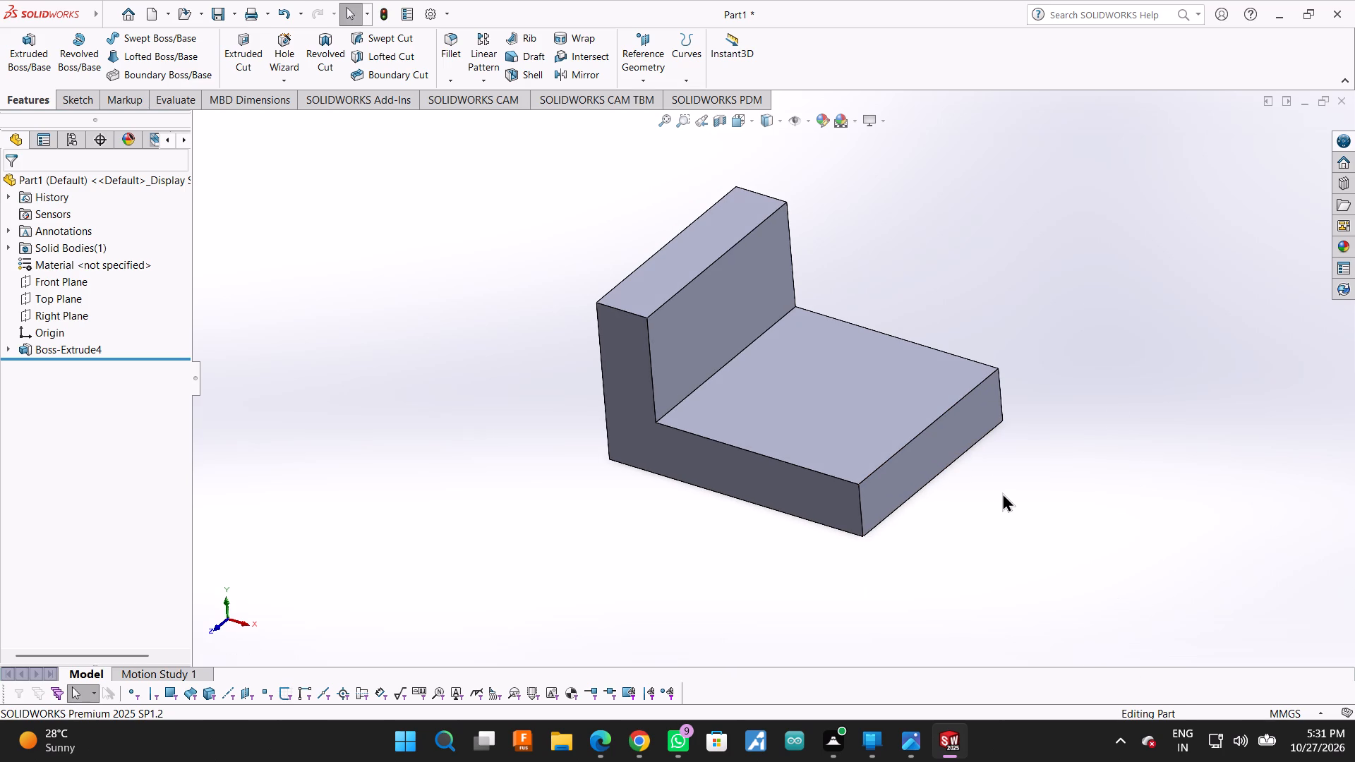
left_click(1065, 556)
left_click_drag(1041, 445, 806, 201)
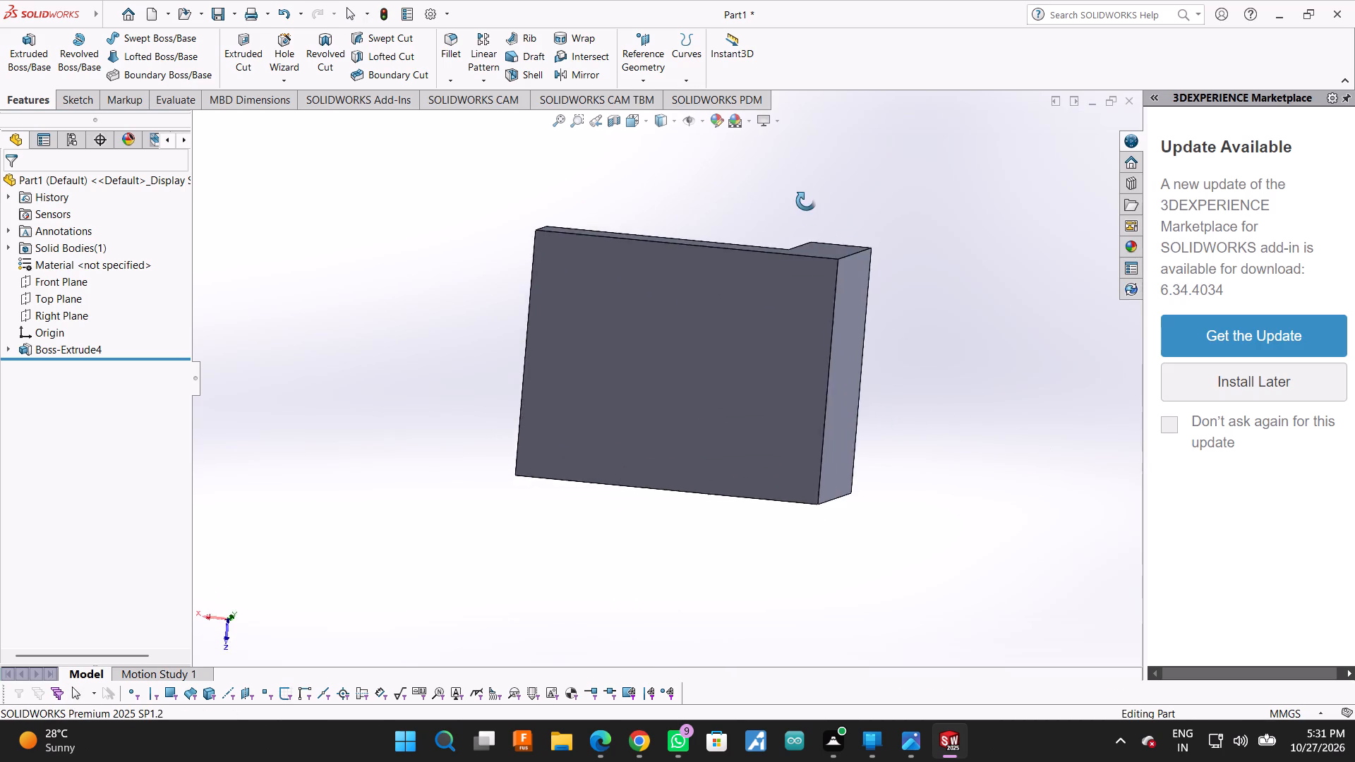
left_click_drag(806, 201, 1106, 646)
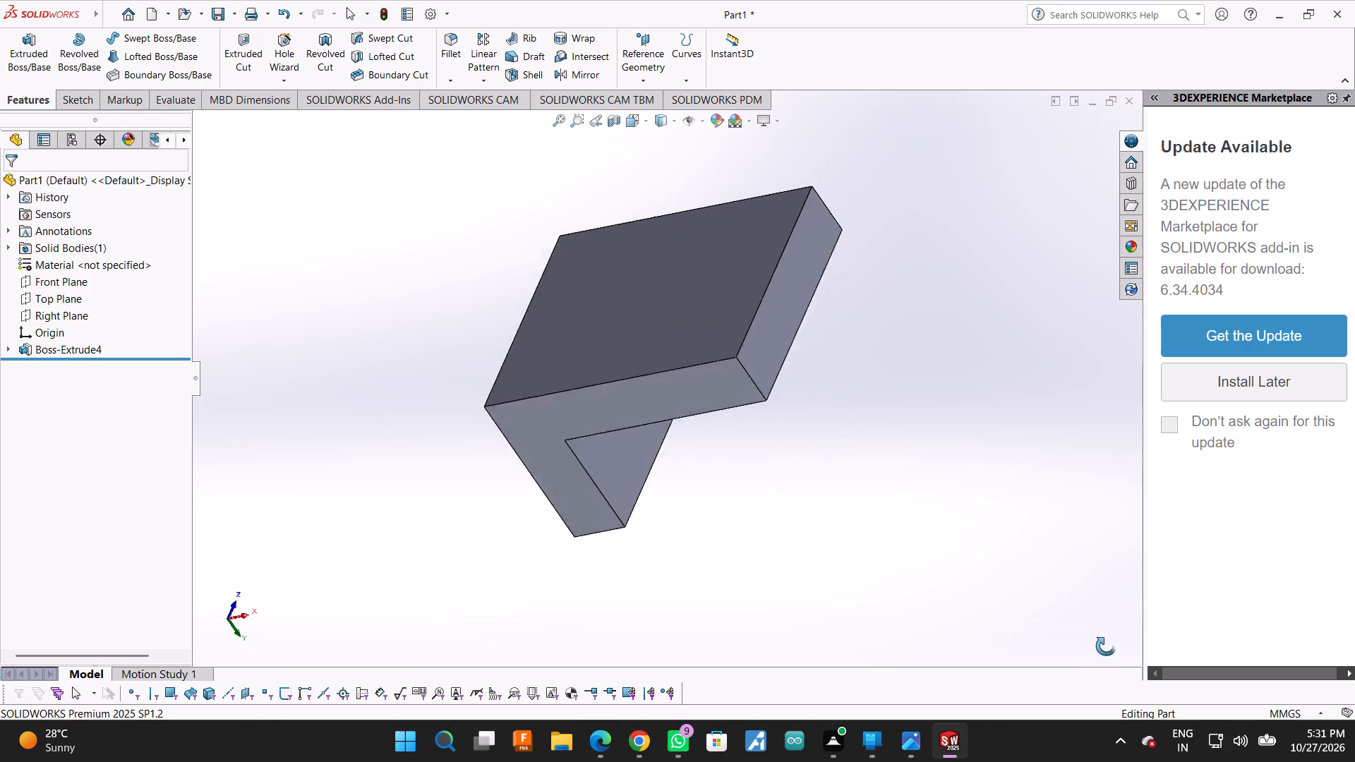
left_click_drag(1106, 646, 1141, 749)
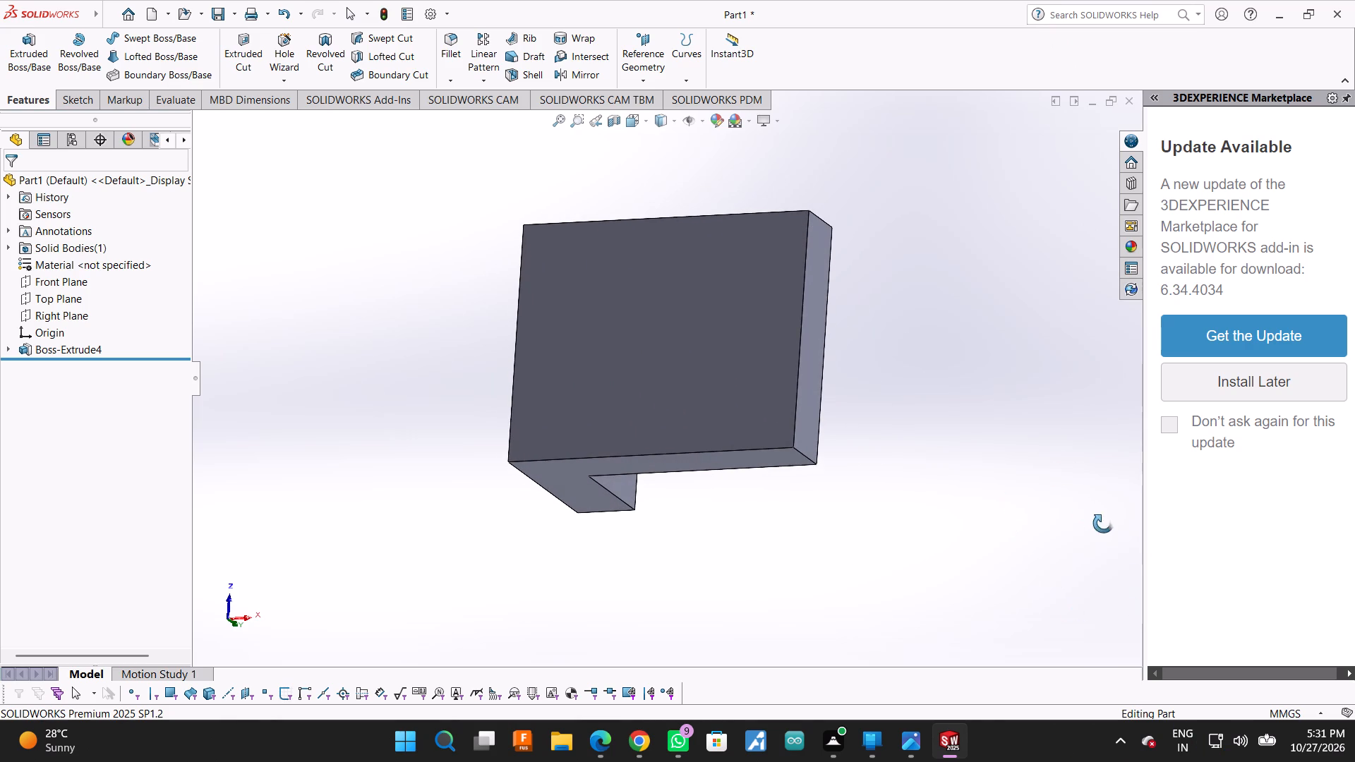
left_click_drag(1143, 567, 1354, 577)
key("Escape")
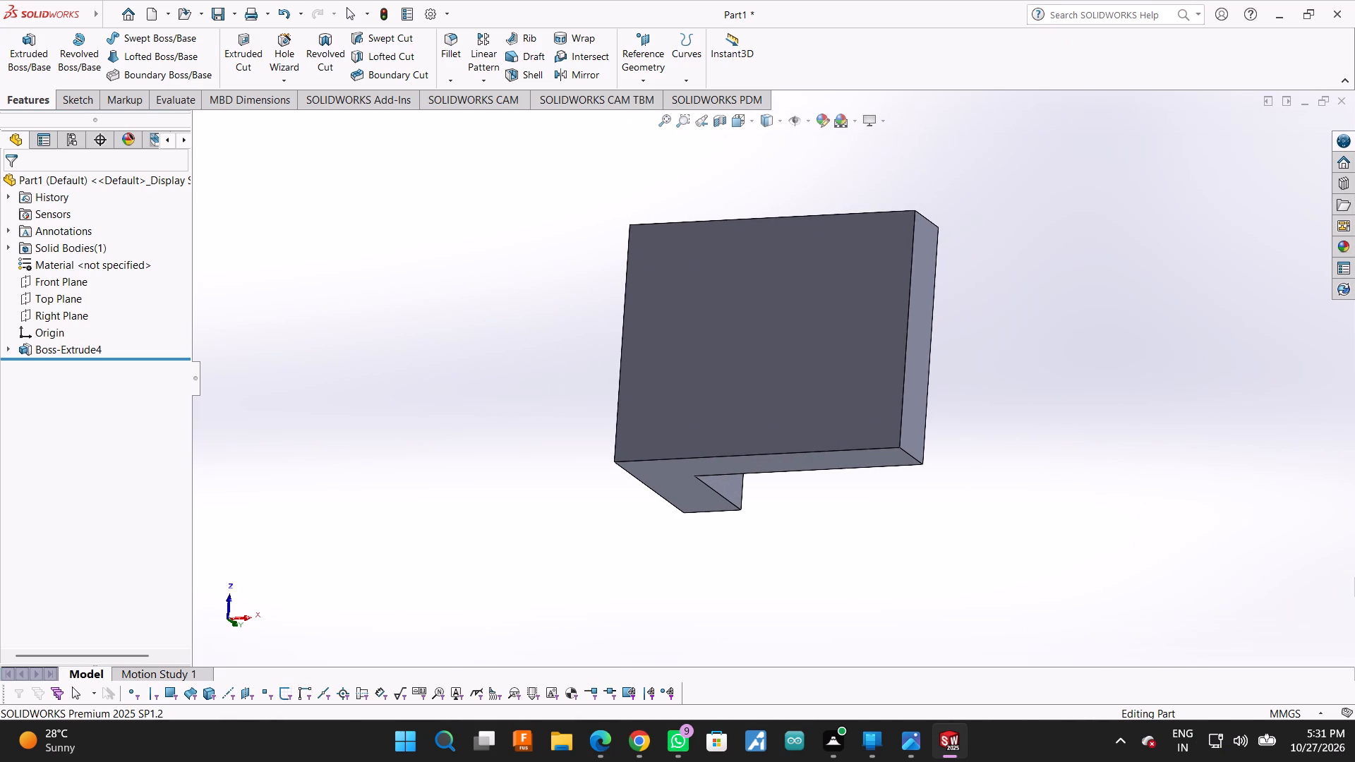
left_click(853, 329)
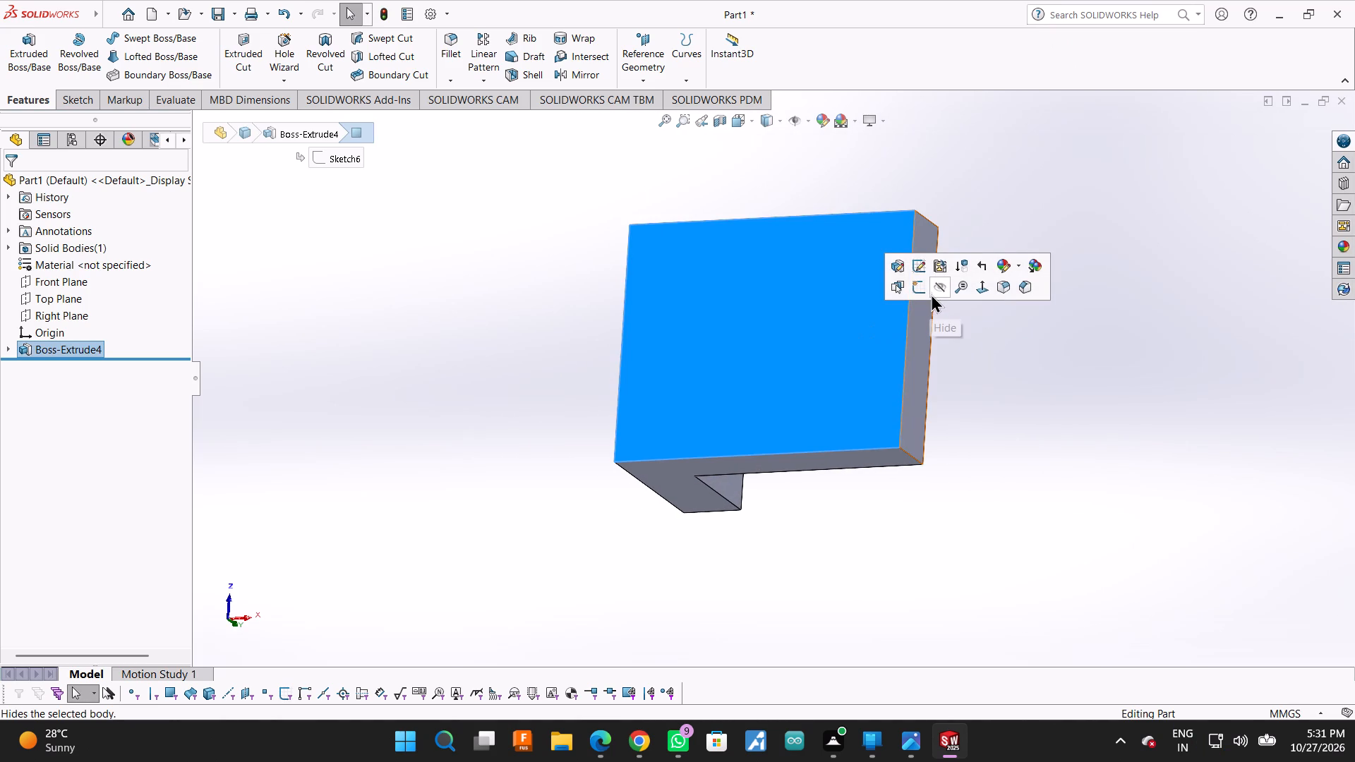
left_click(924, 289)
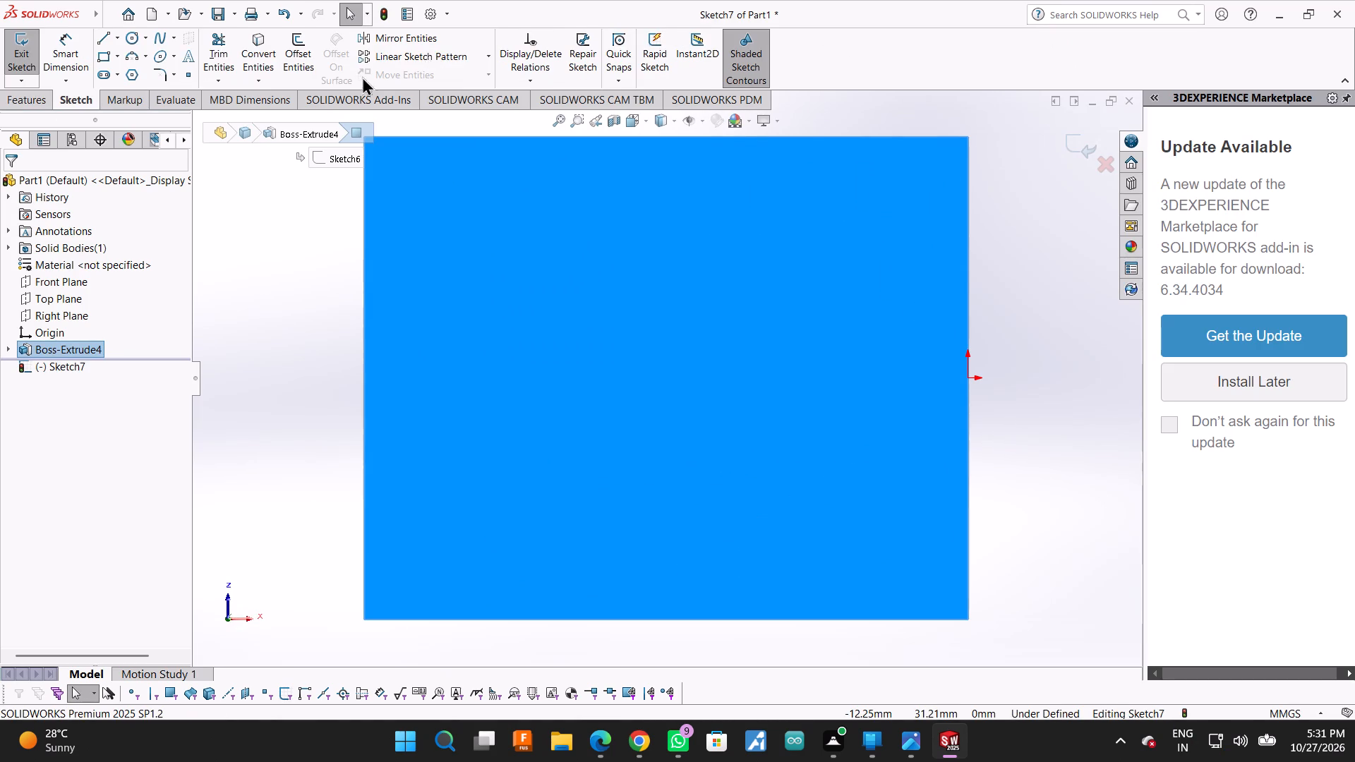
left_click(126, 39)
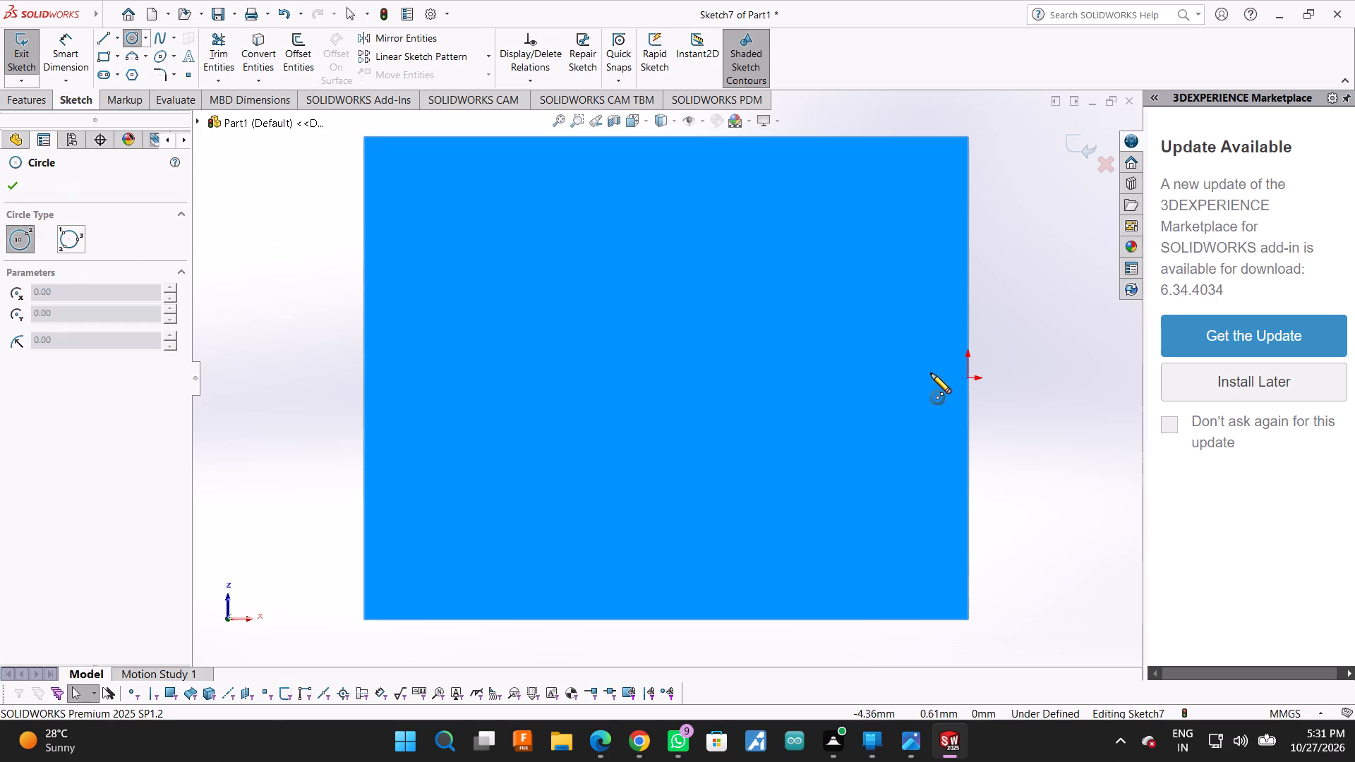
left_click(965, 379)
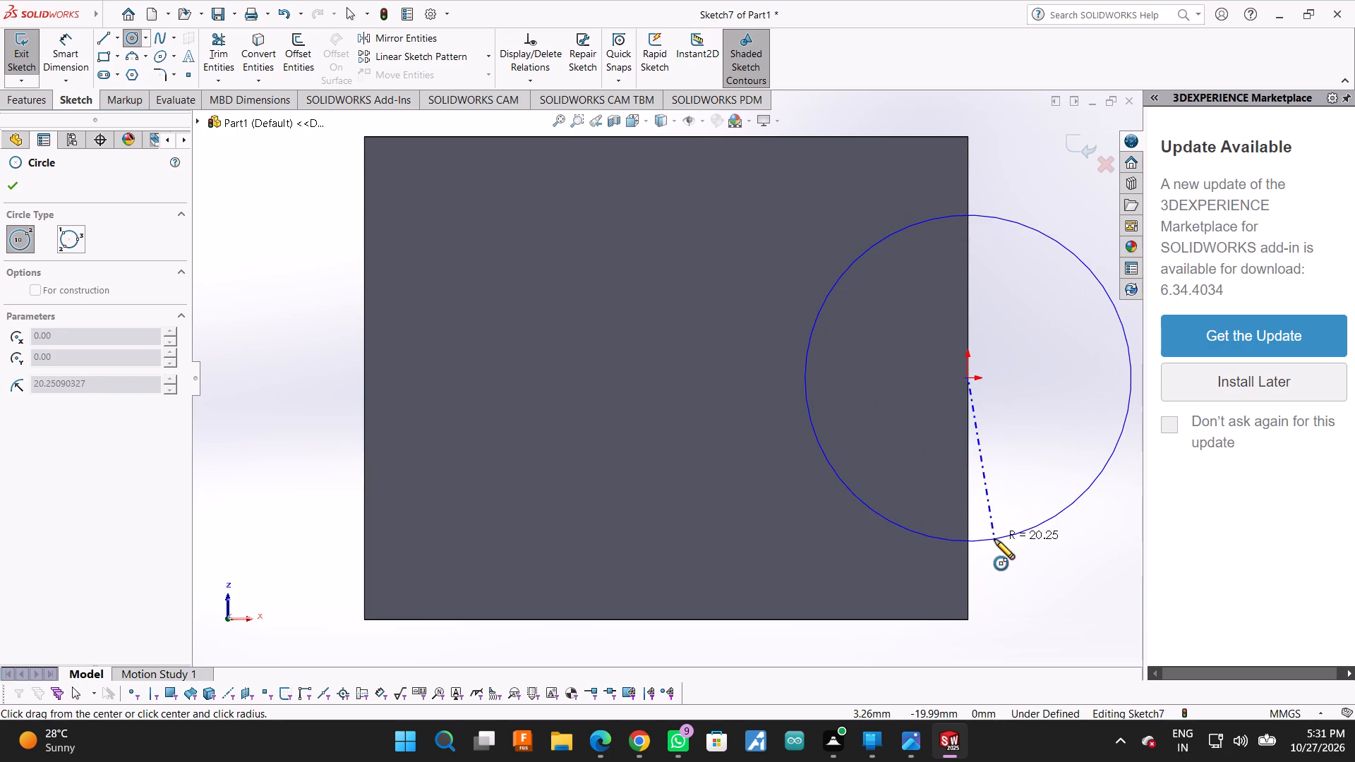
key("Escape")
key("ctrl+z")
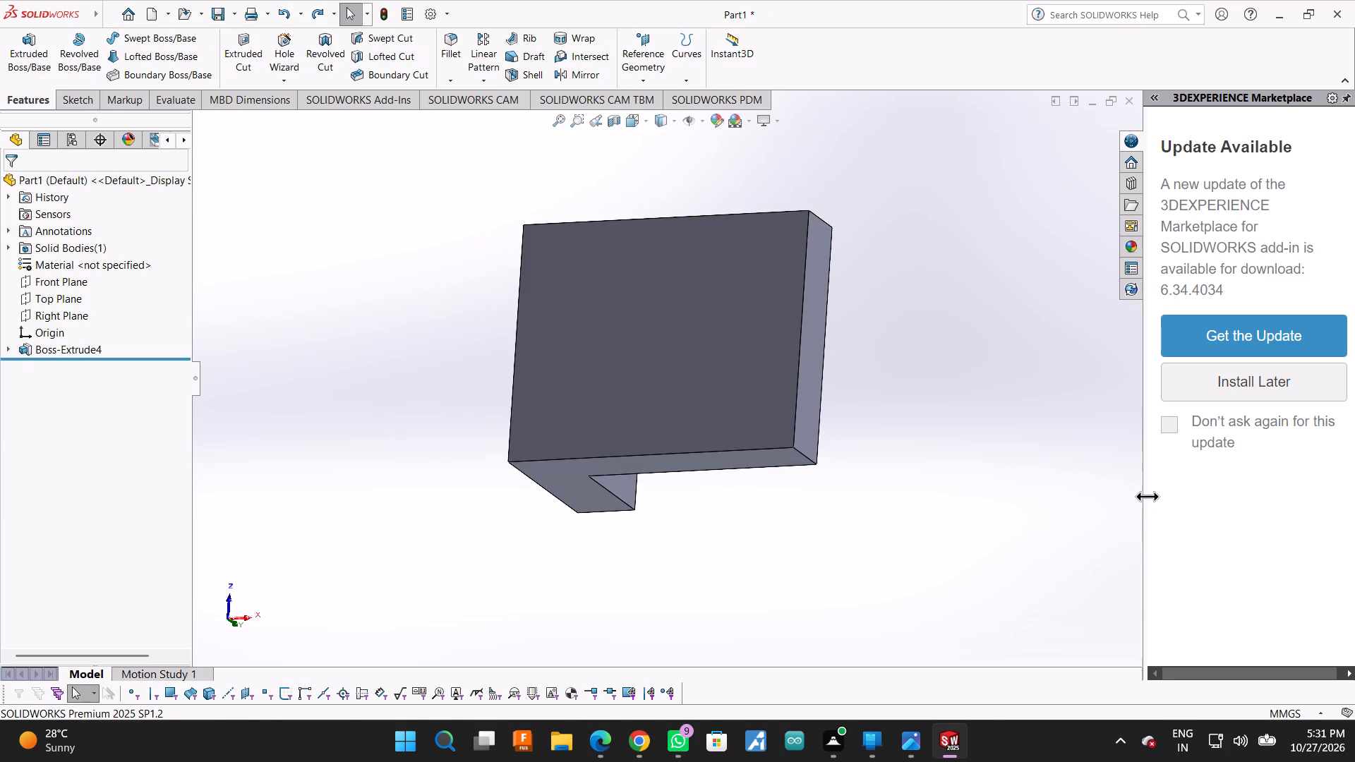
Undo the 60 mm extrusion and the preceding sketch edits, back through the 75 mm length, the rectangle trimming and the 15 mm top width.
left_click_drag(1143, 497, 1354, 498)
key("ctrl+z")
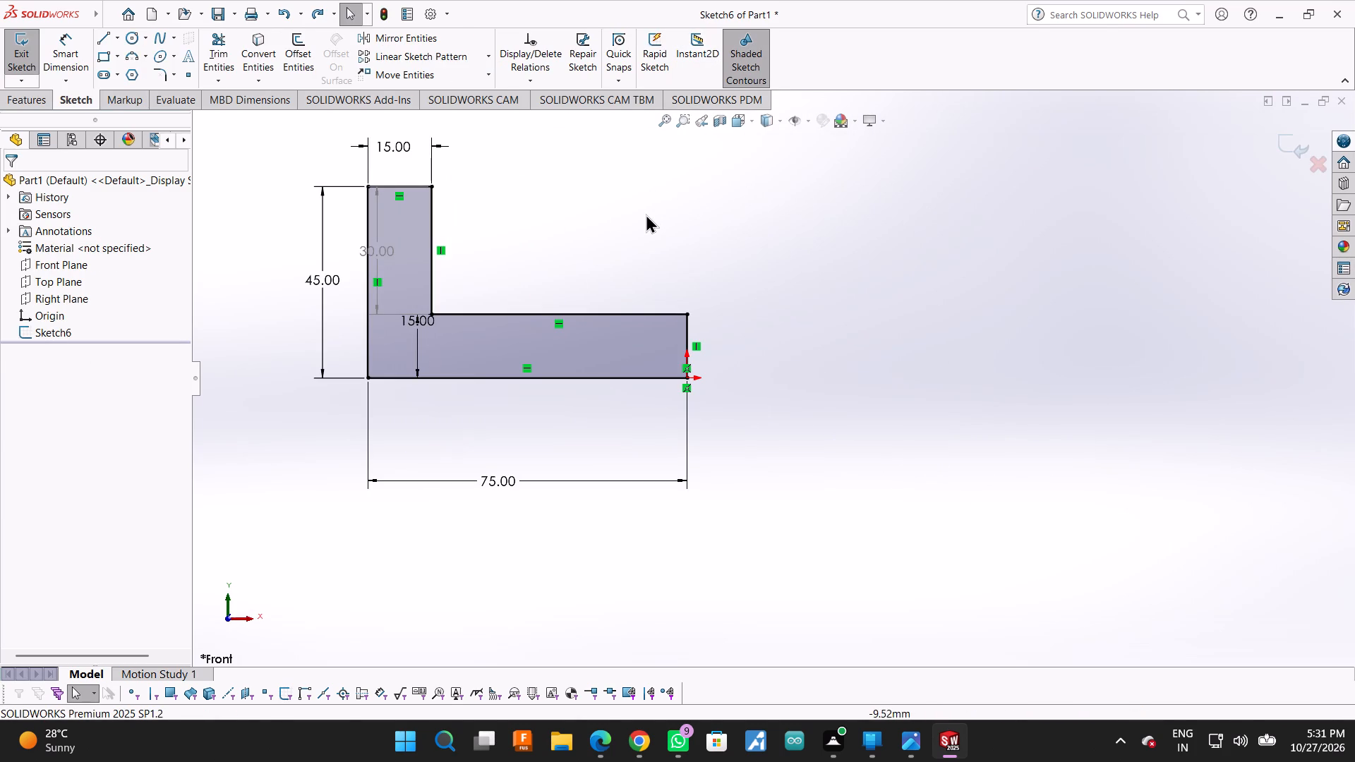
scroll(680, 316, "down", 2)
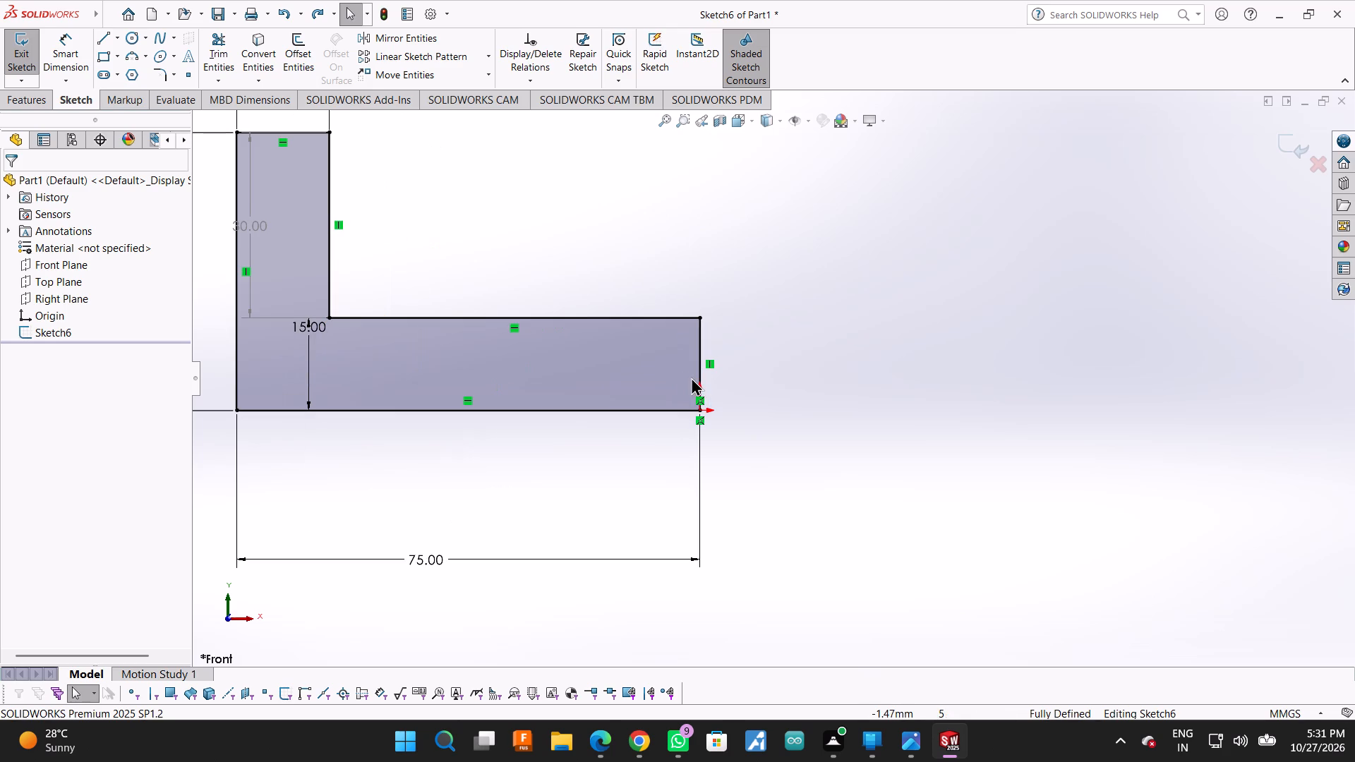
scroll(692, 382, "up", 2)
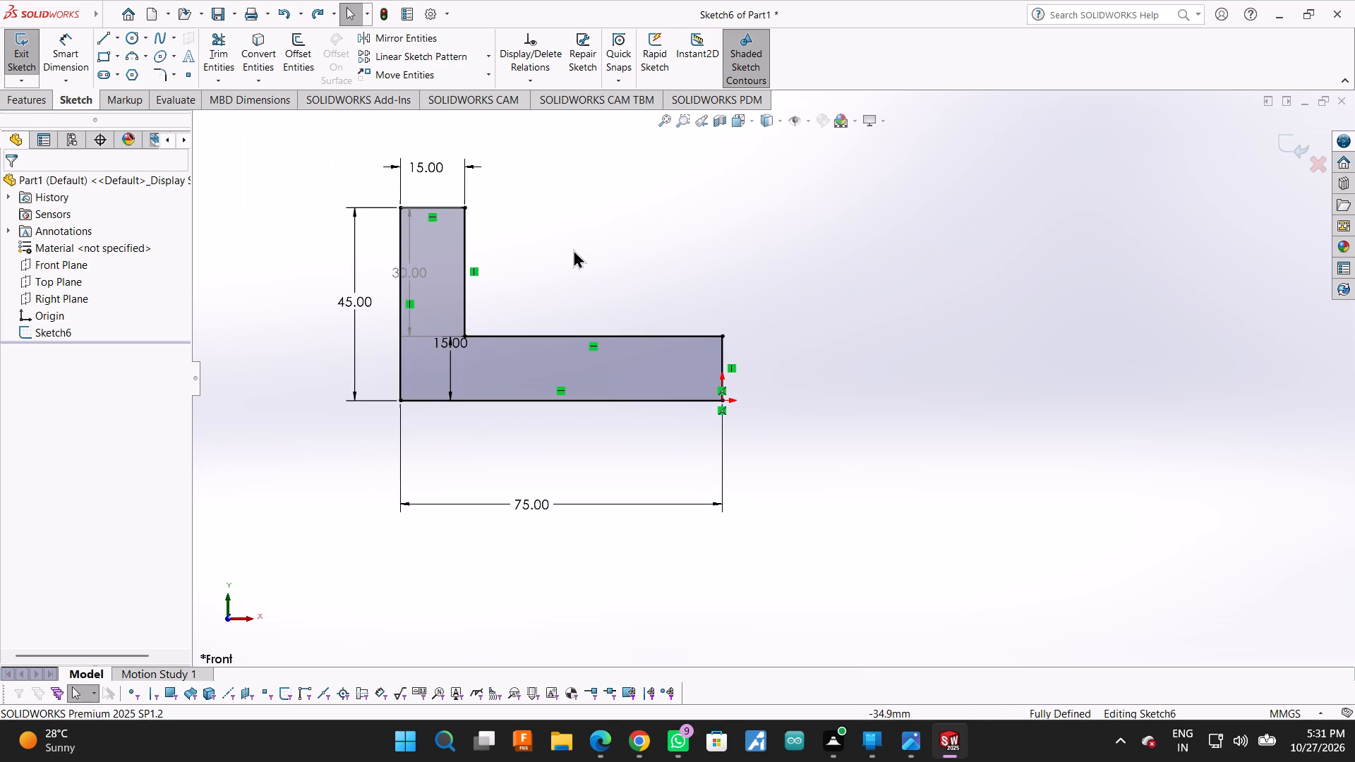
key("ctrl+z")
key("ctrl+z")
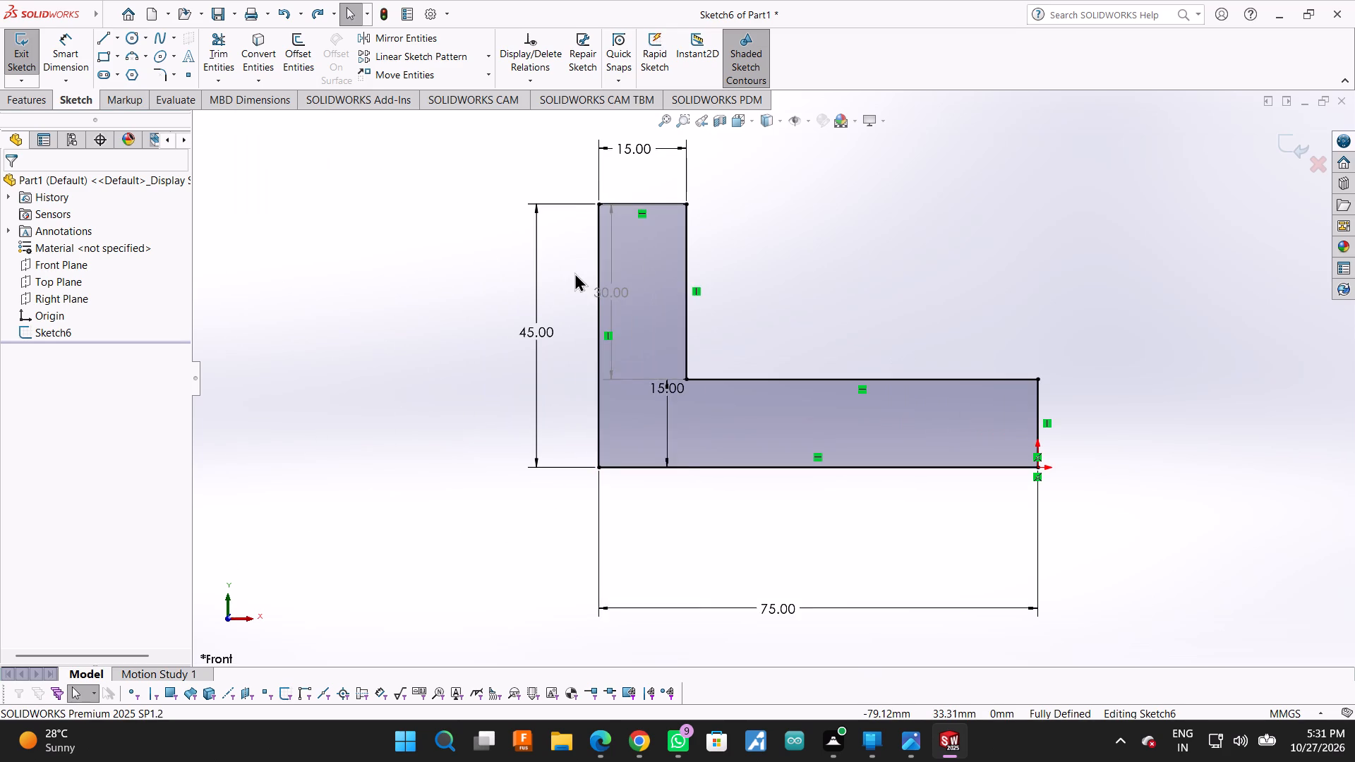
key("ctrl+z")
key("ctrl+z")
key("ctrl+z")
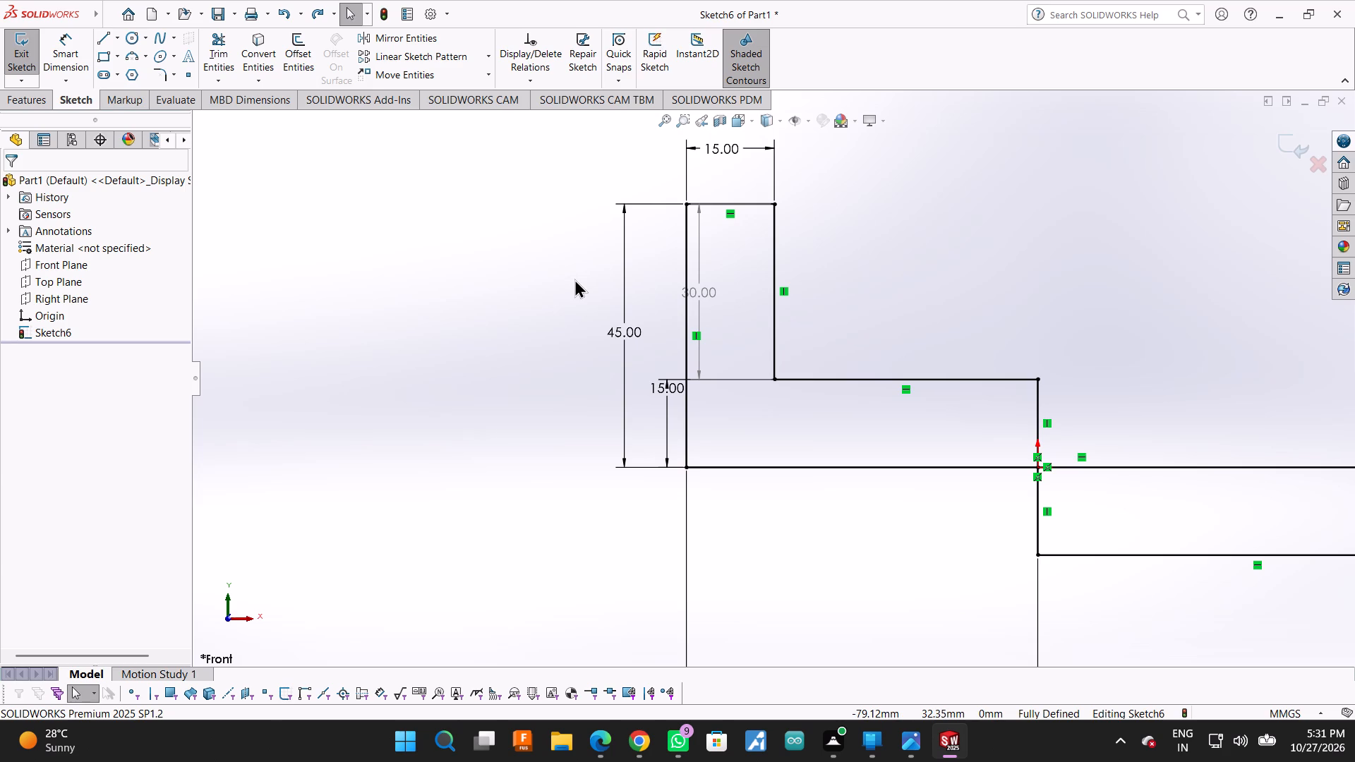
key("ctrl+z")
key("ctrl+z")
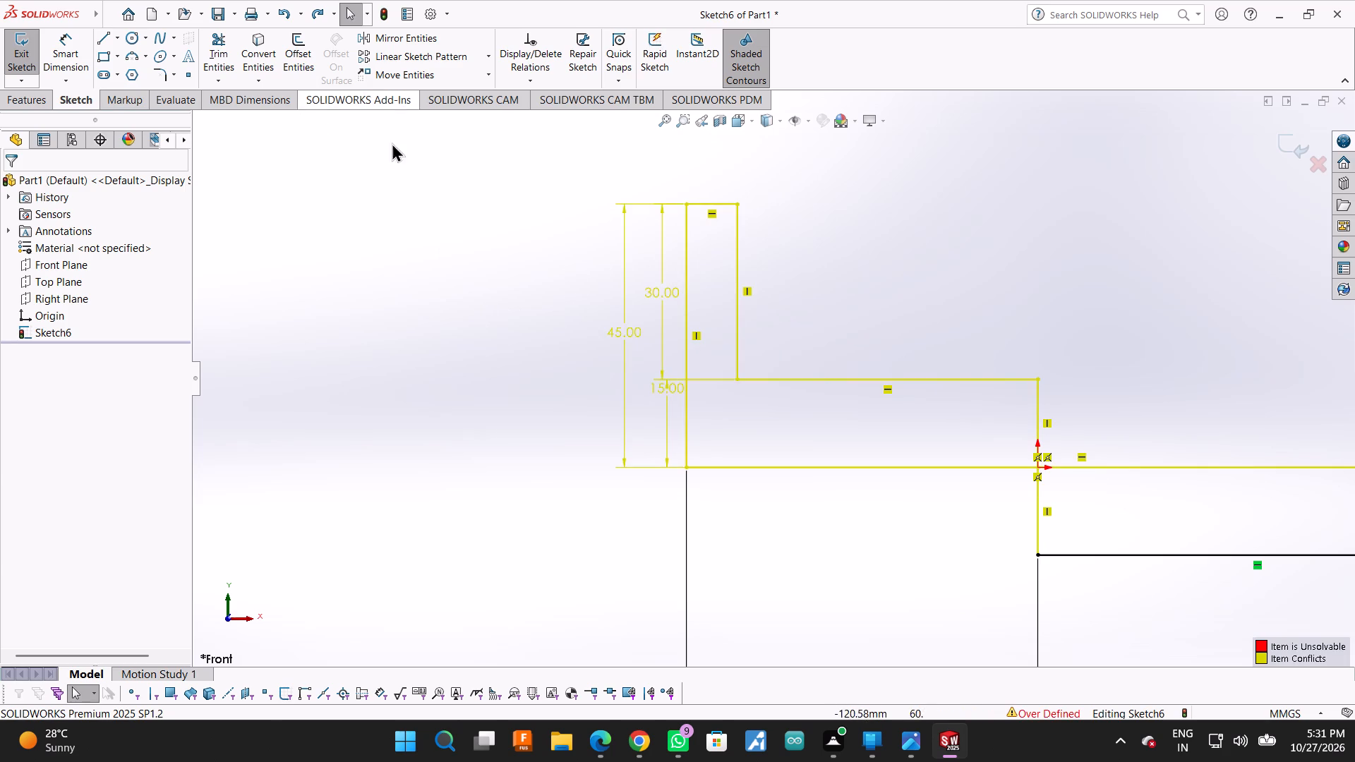
Delete all remaining geometry and dimensions from the Front Plane sketch.
scroll(476, 159, "up", 3)
left_click_drag(480, 157, 1277, 646)
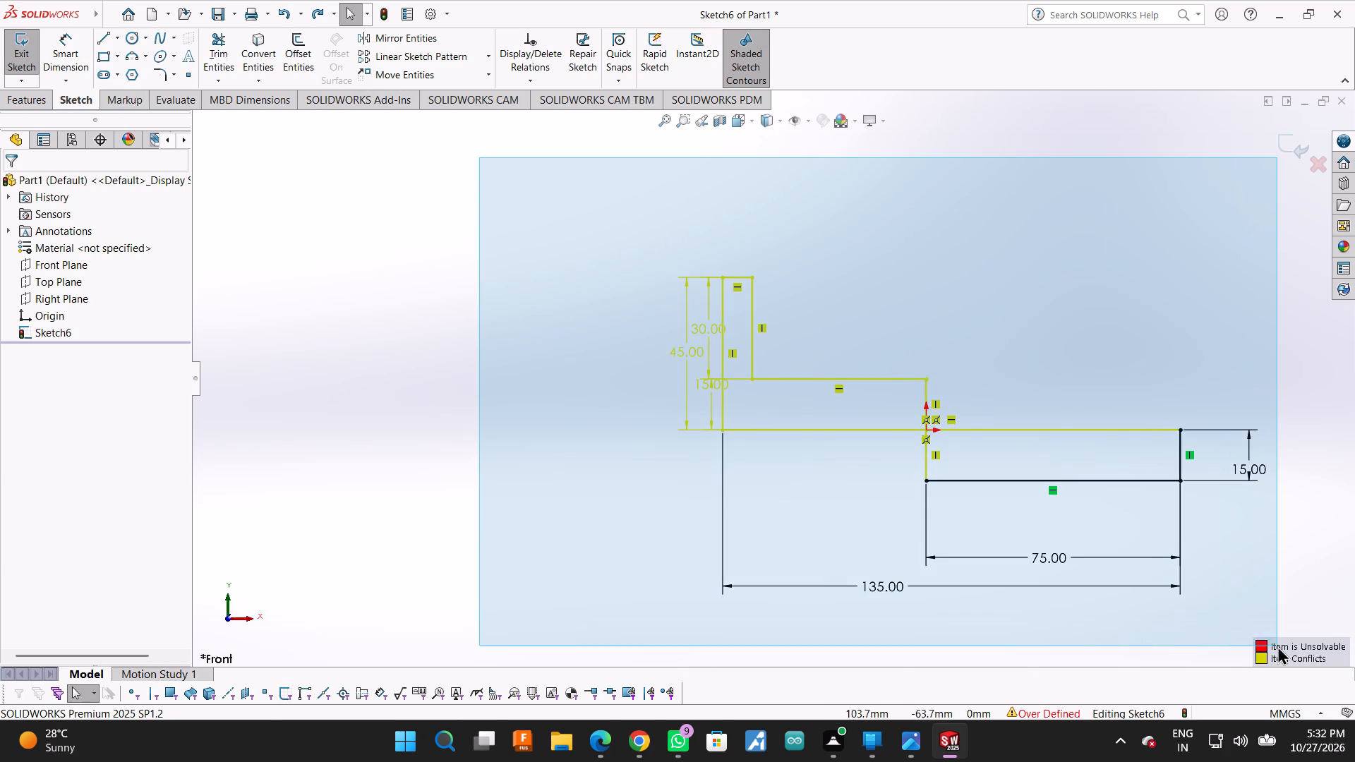
left_click_drag(1277, 646, 1272, 646)
key("Delete")
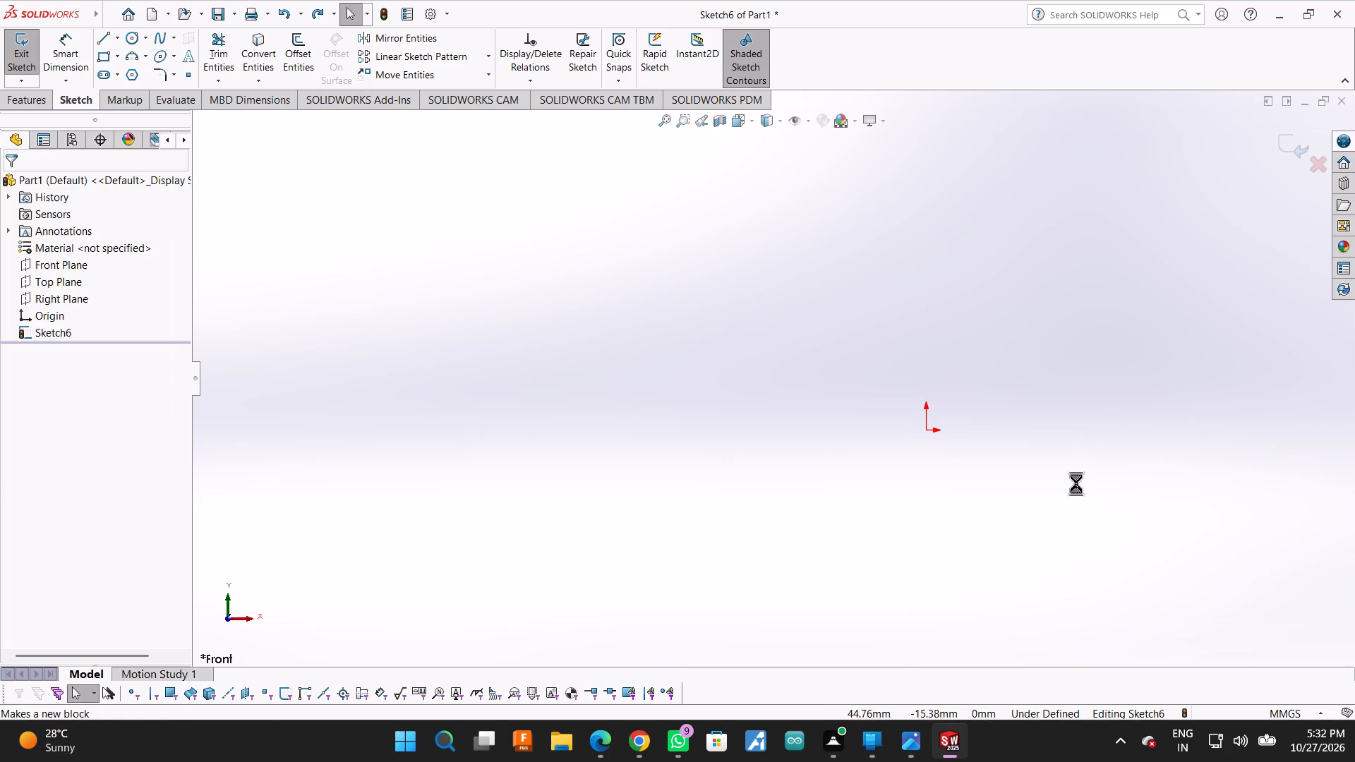
Draw a line about 10 mm up from the origin, continuing into a closed L-profile about 60 mm long with a lower leg about 9 mm thick.
left_click(97, 43)
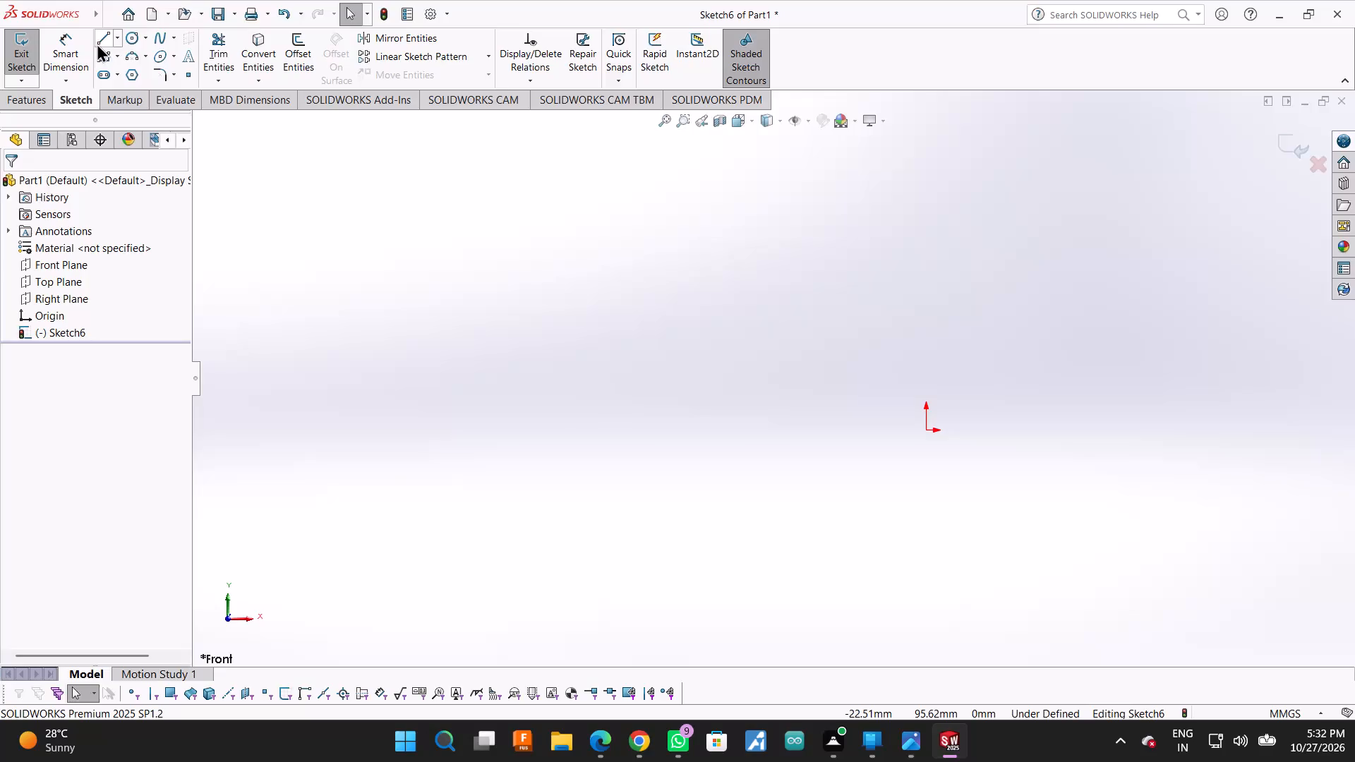
scroll(1001, 432, "down", 2)
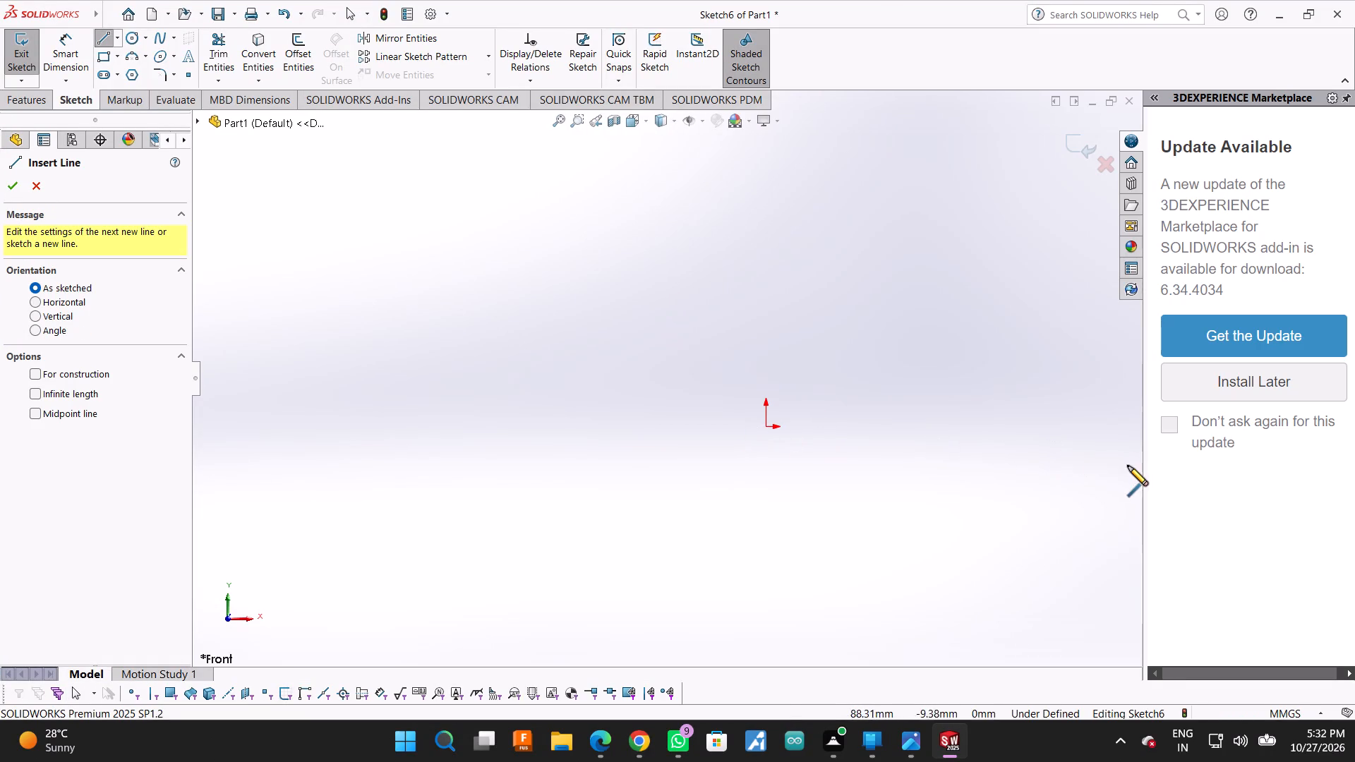
left_click_drag(1145, 482, 1354, 516)
scroll(1035, 402, "down", 2)
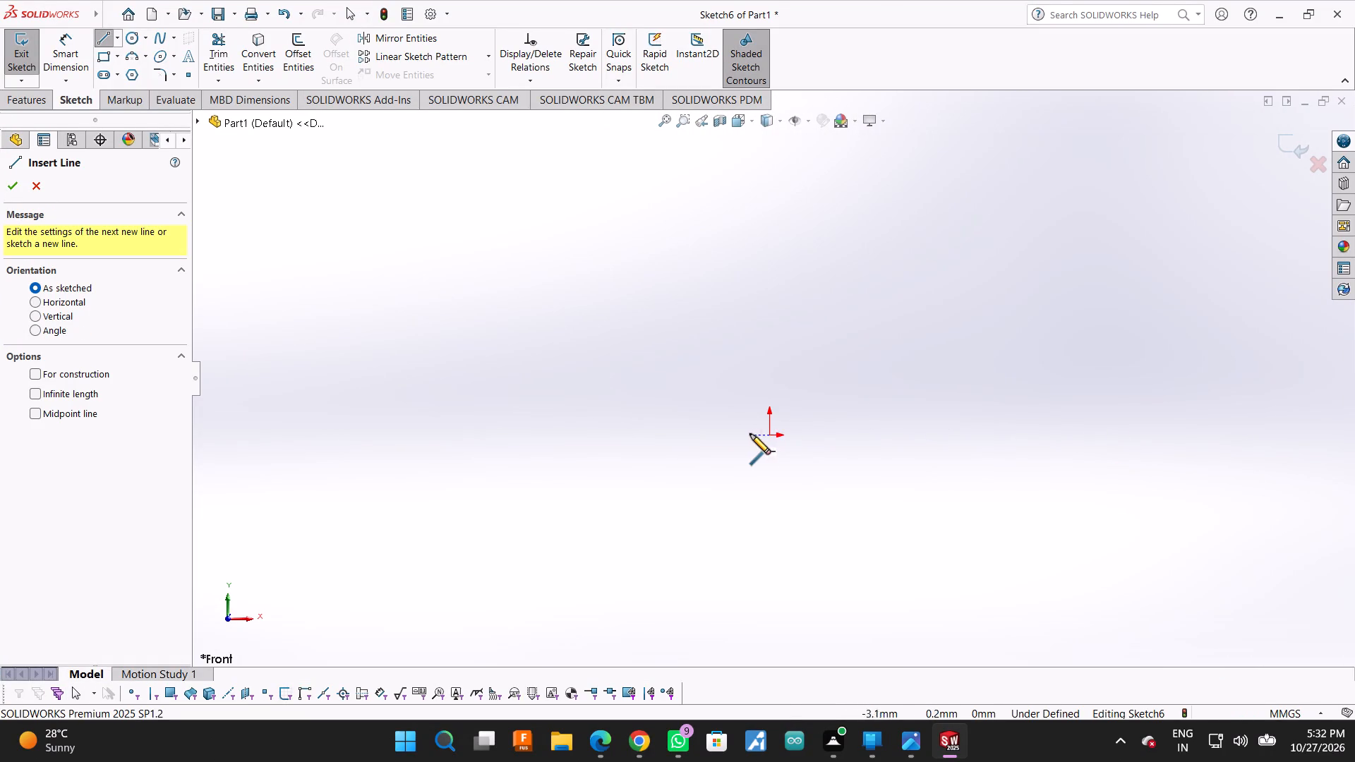
left_click(771, 435)
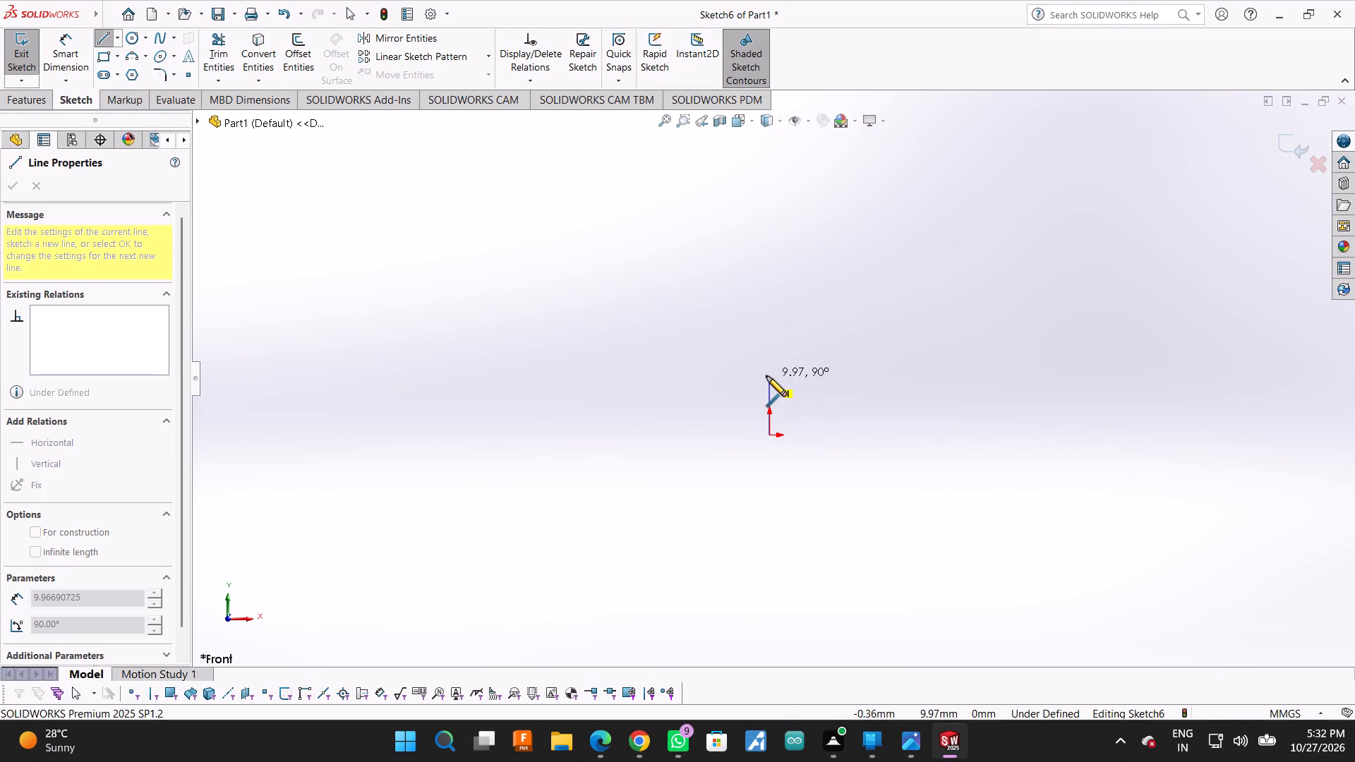
left_click(766, 376)
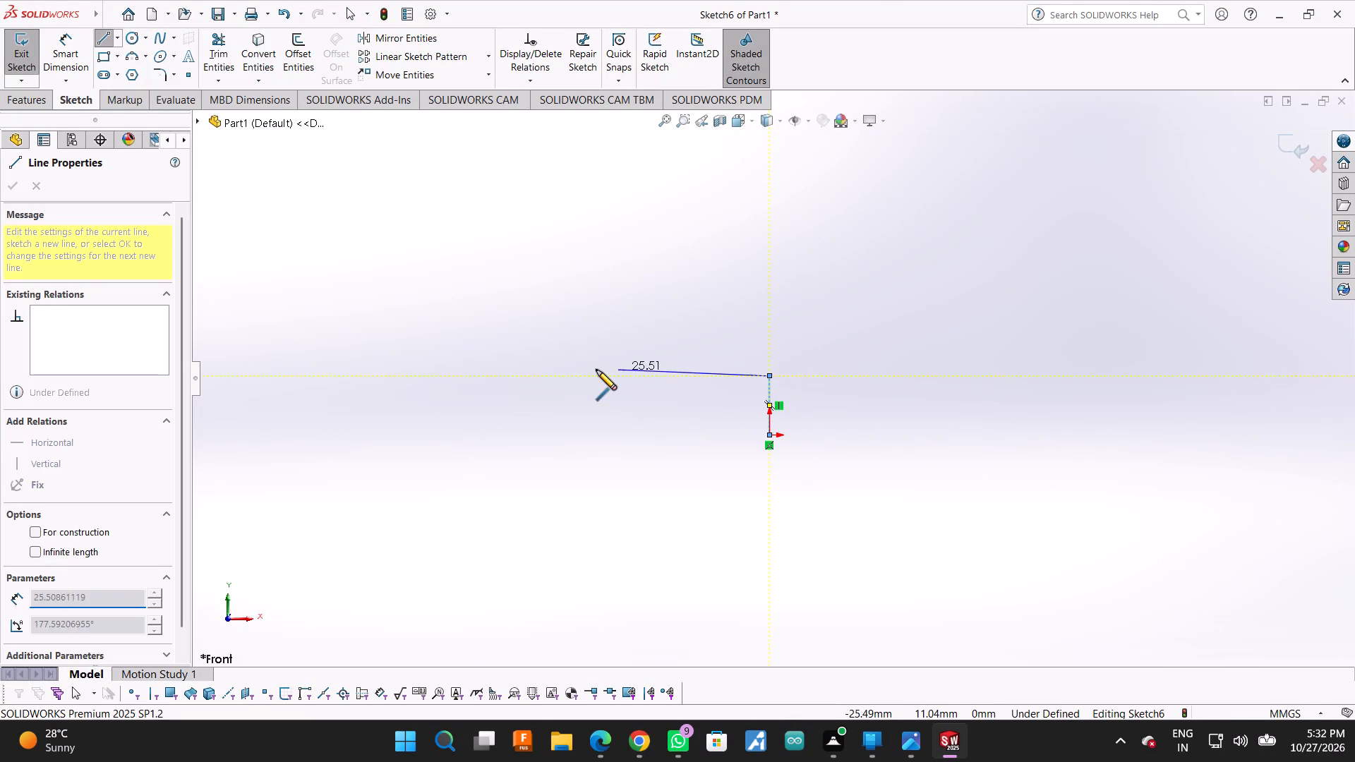
left_click(416, 377)
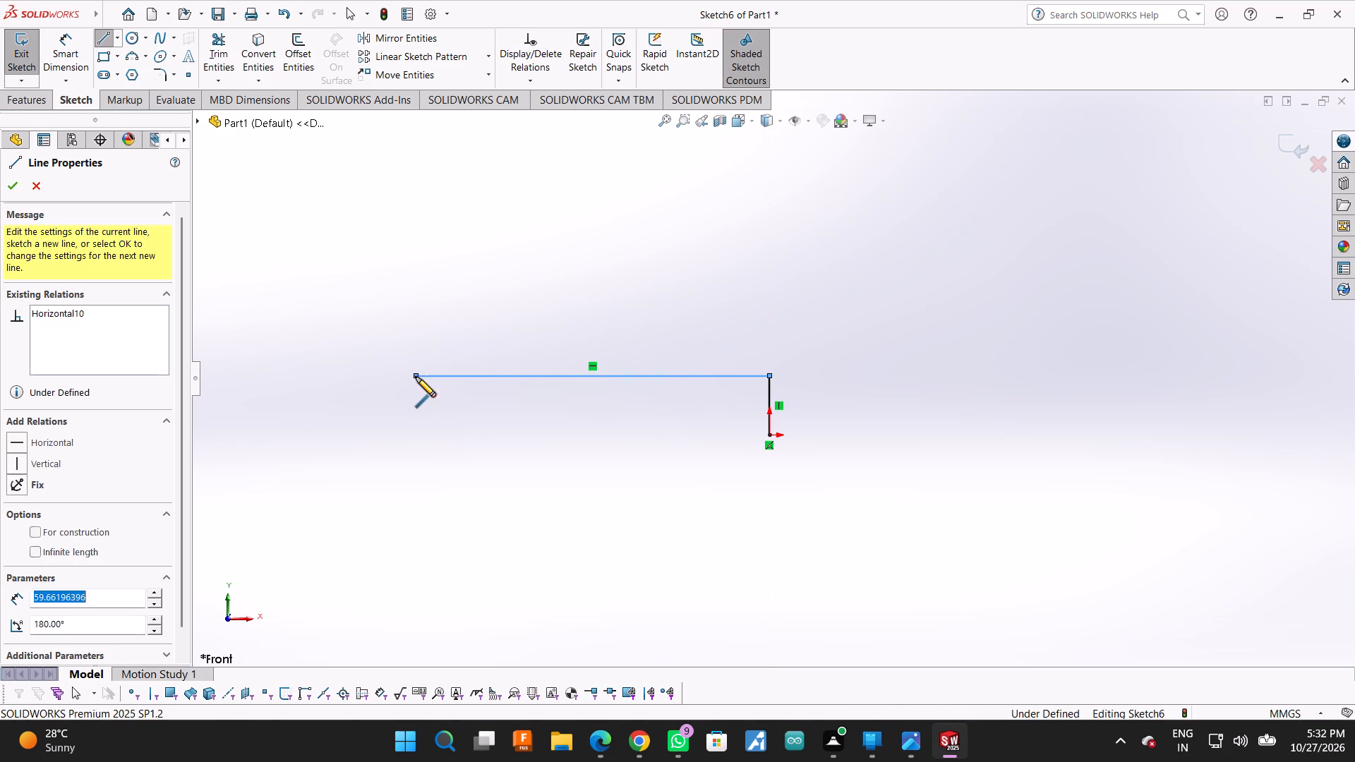
left_click(416, 168)
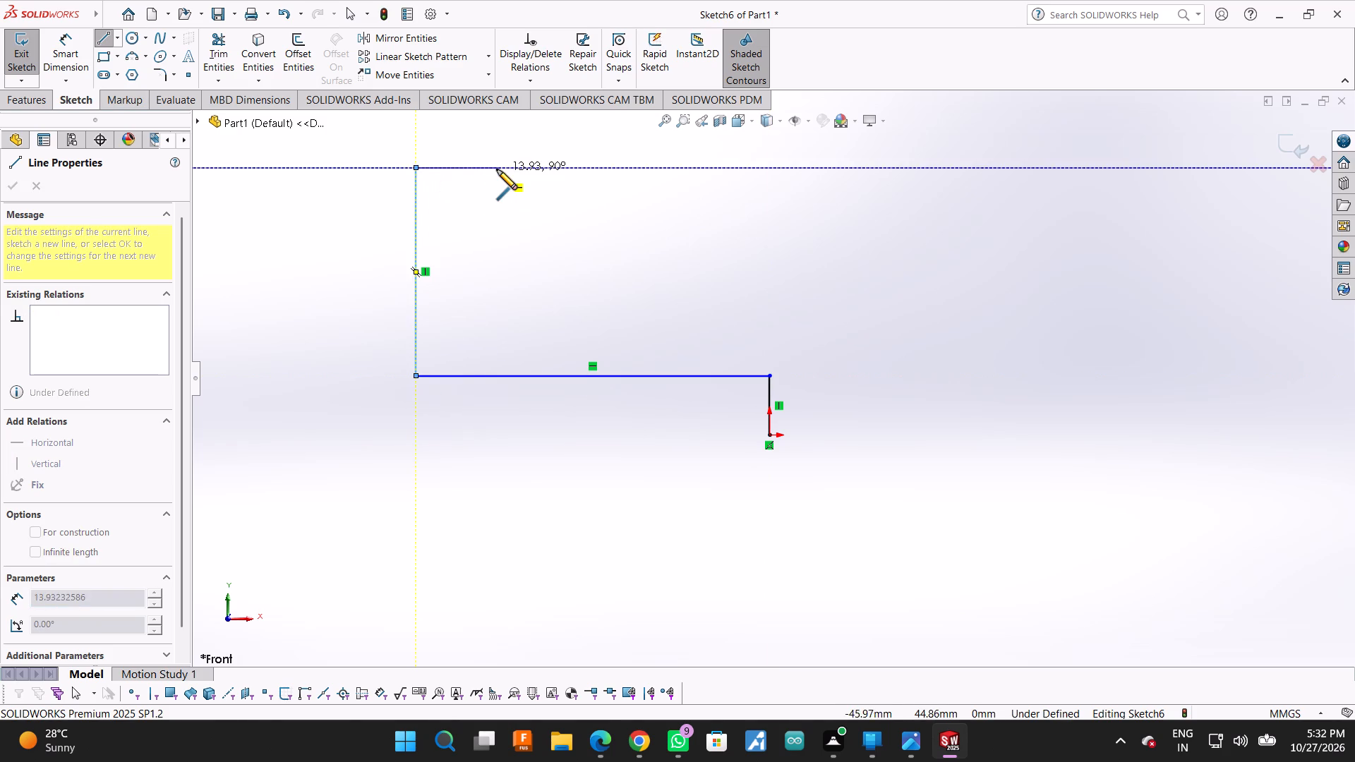
left_click(494, 169)
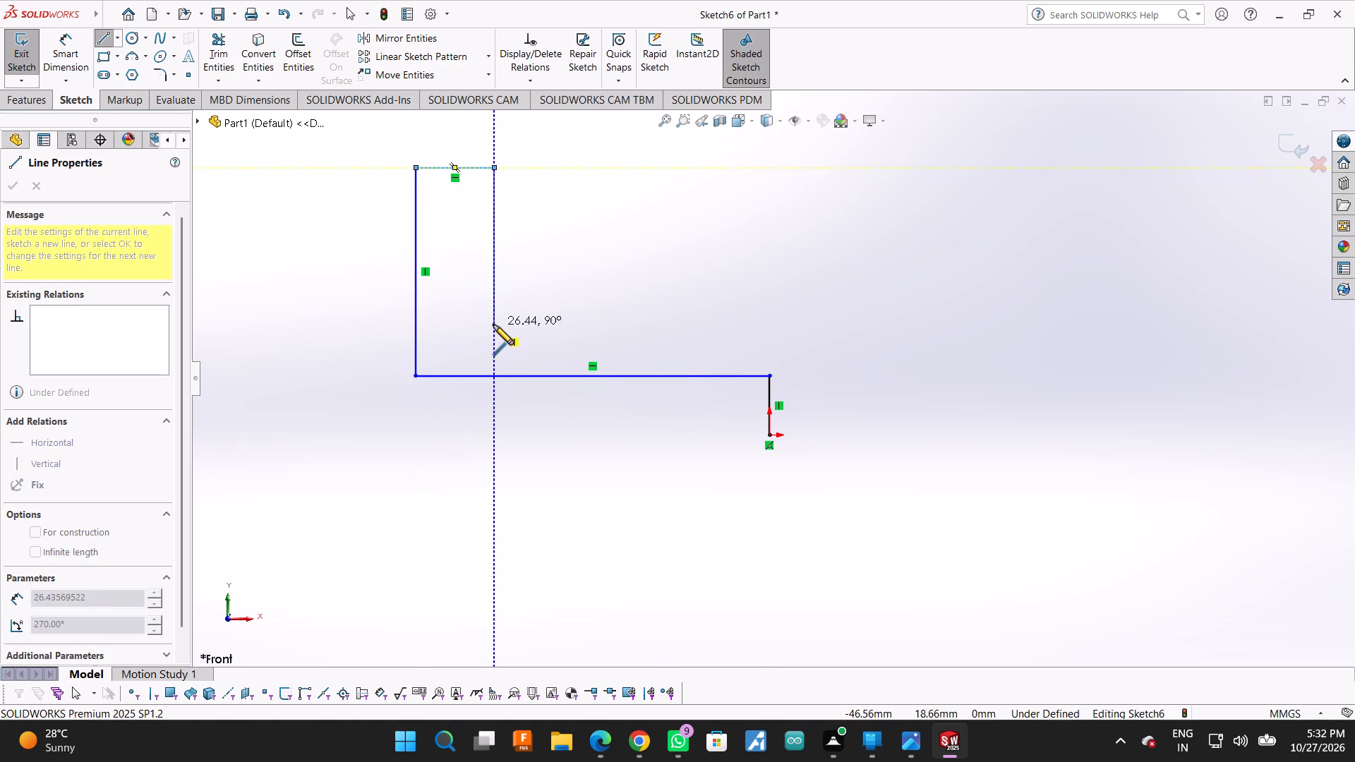
left_click(493, 325)
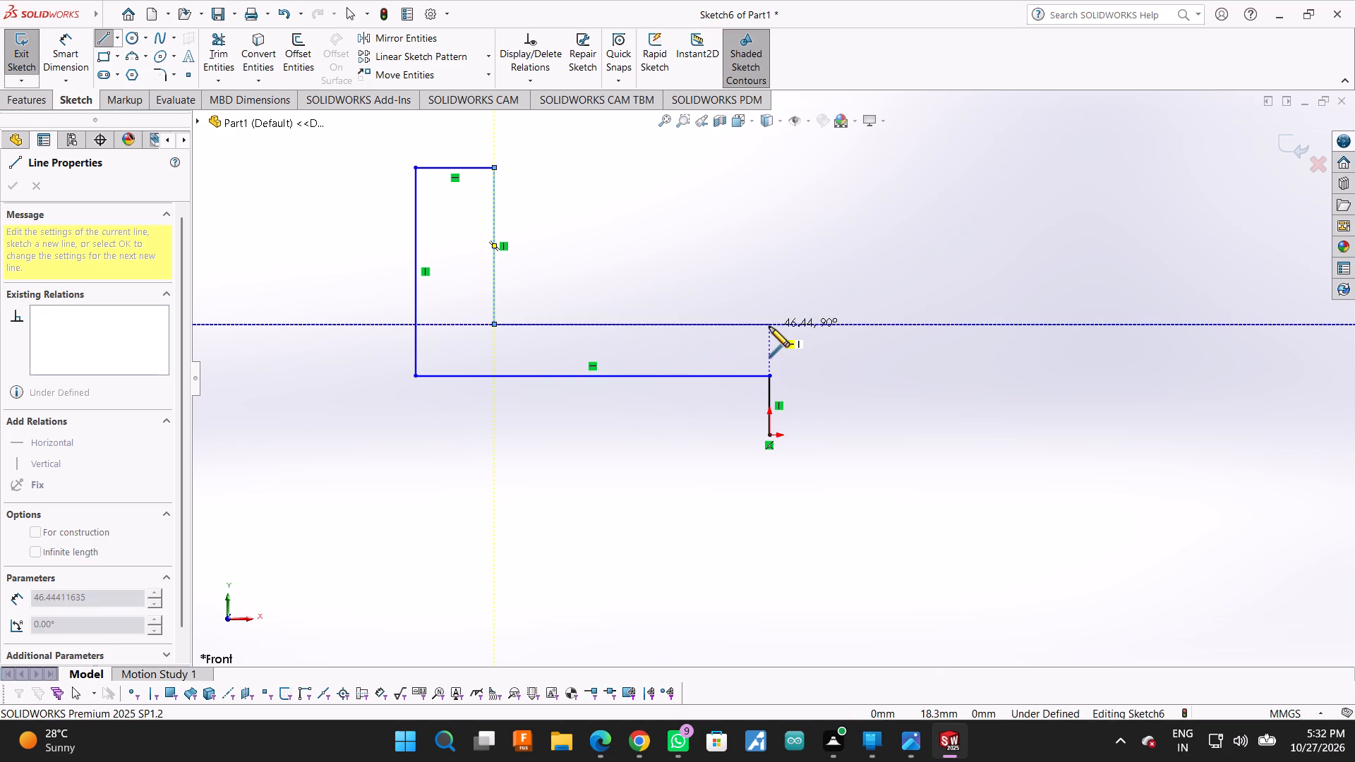
left_click(769, 327)
left_click(768, 379)
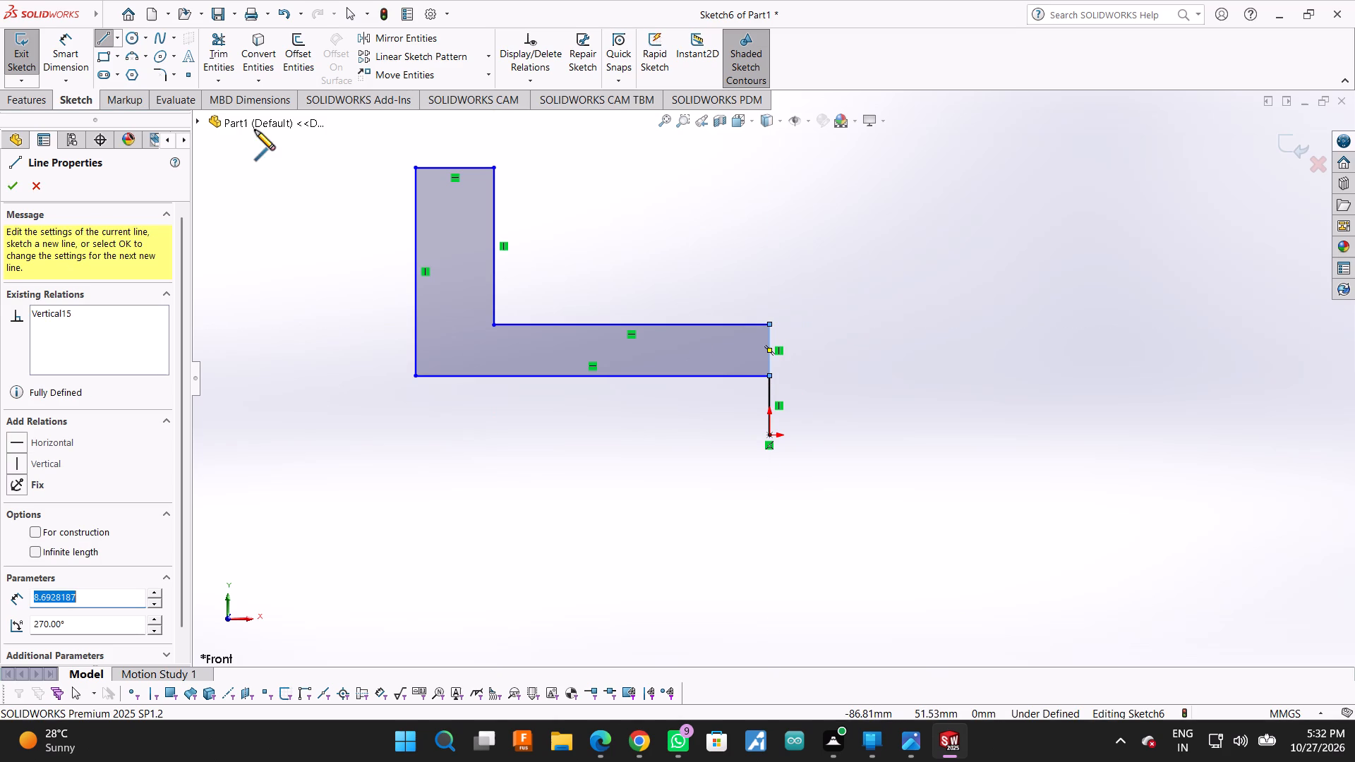
Dimension the L-profile's bottom line and set its length to 75 mm.
left_click(71, 42)
left_click(455, 171)
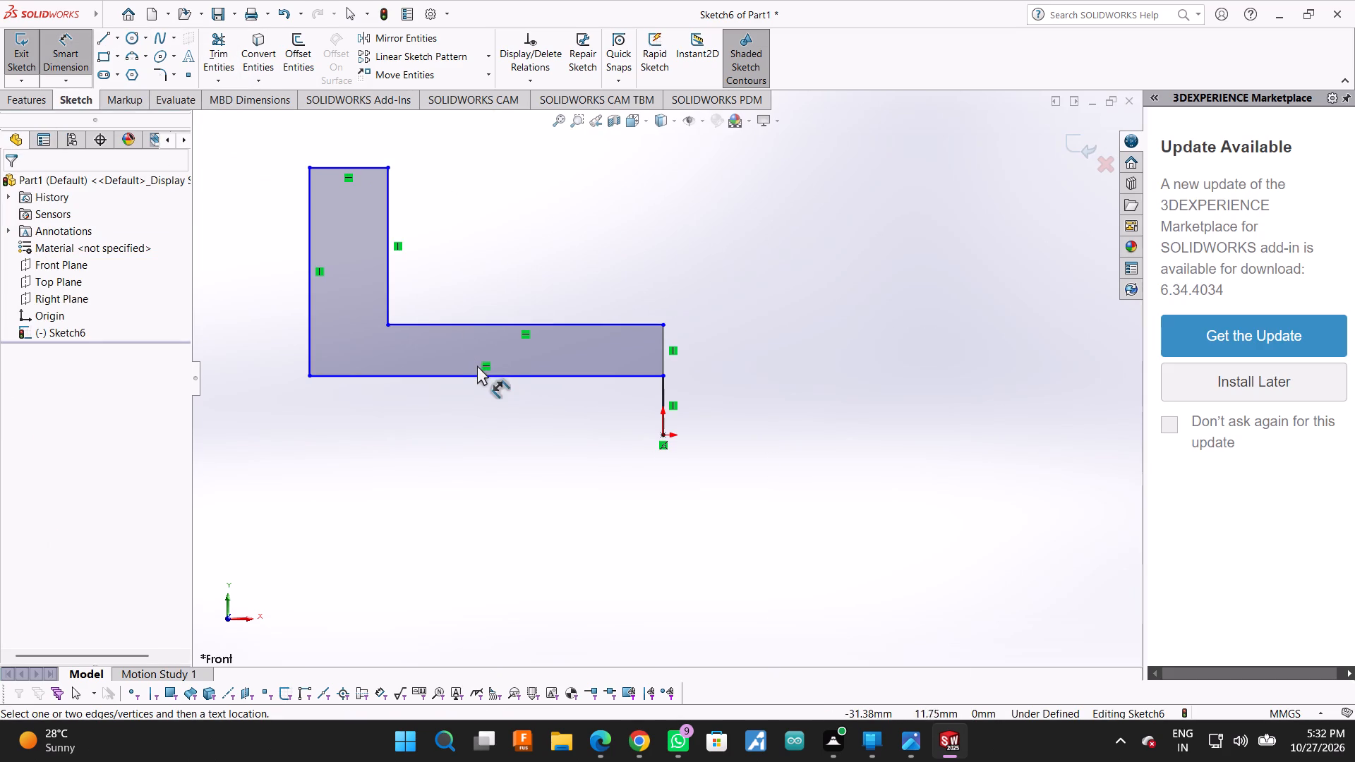
left_click(477, 376)
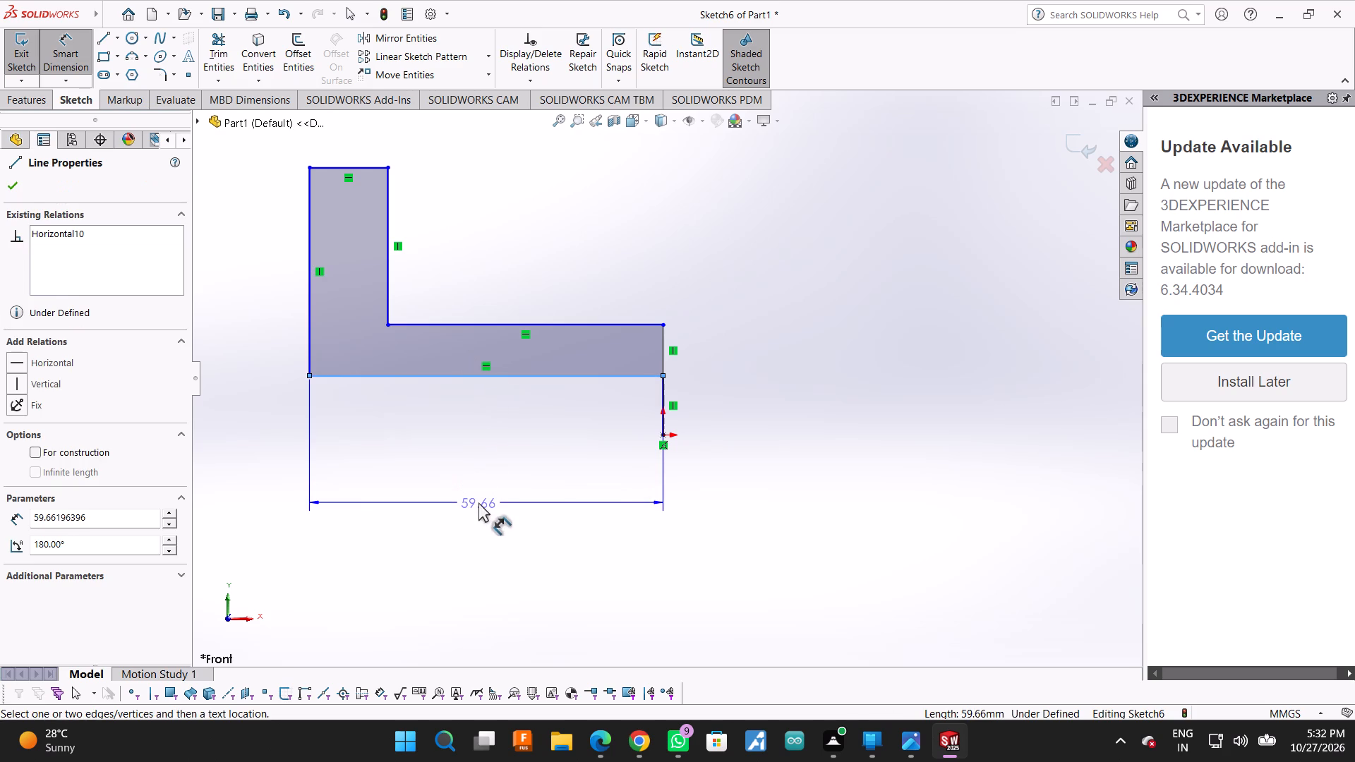
left_click(478, 502)
type("75")
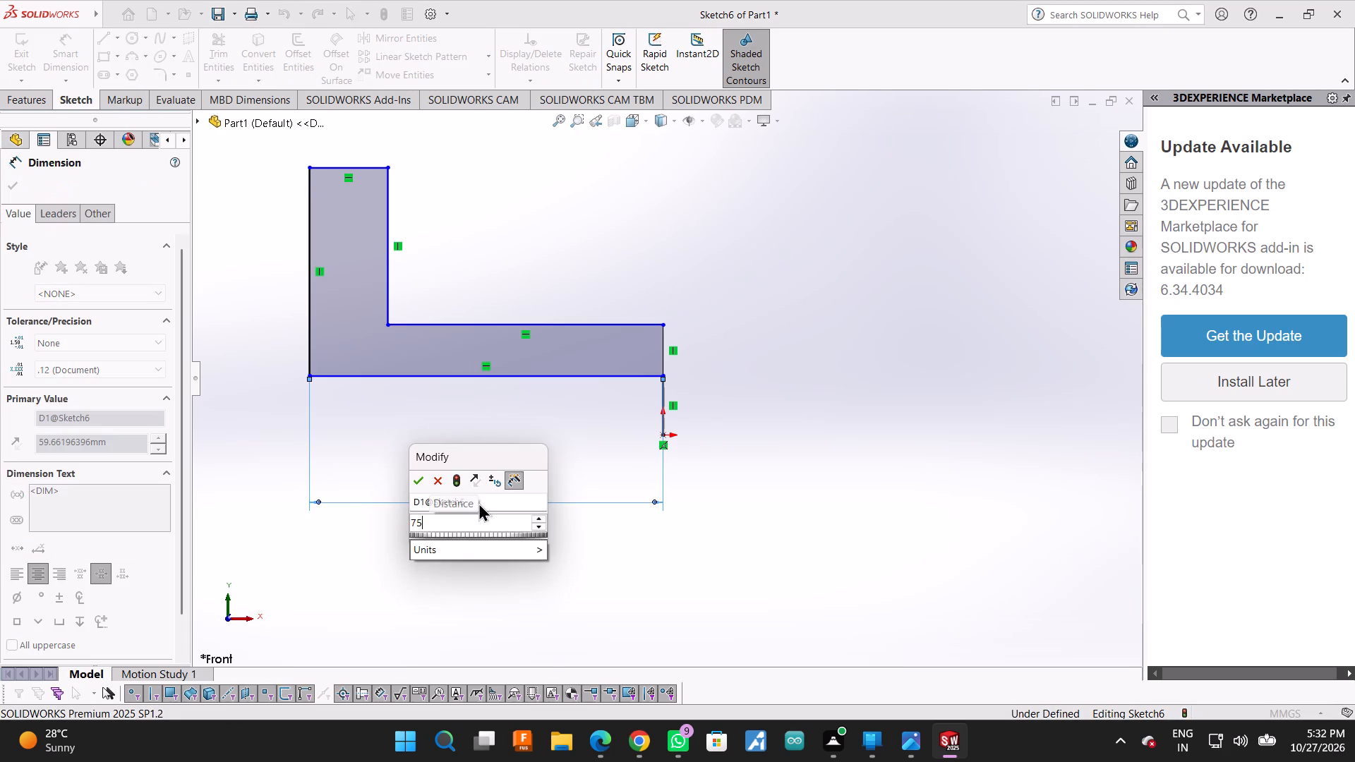
key("Return")
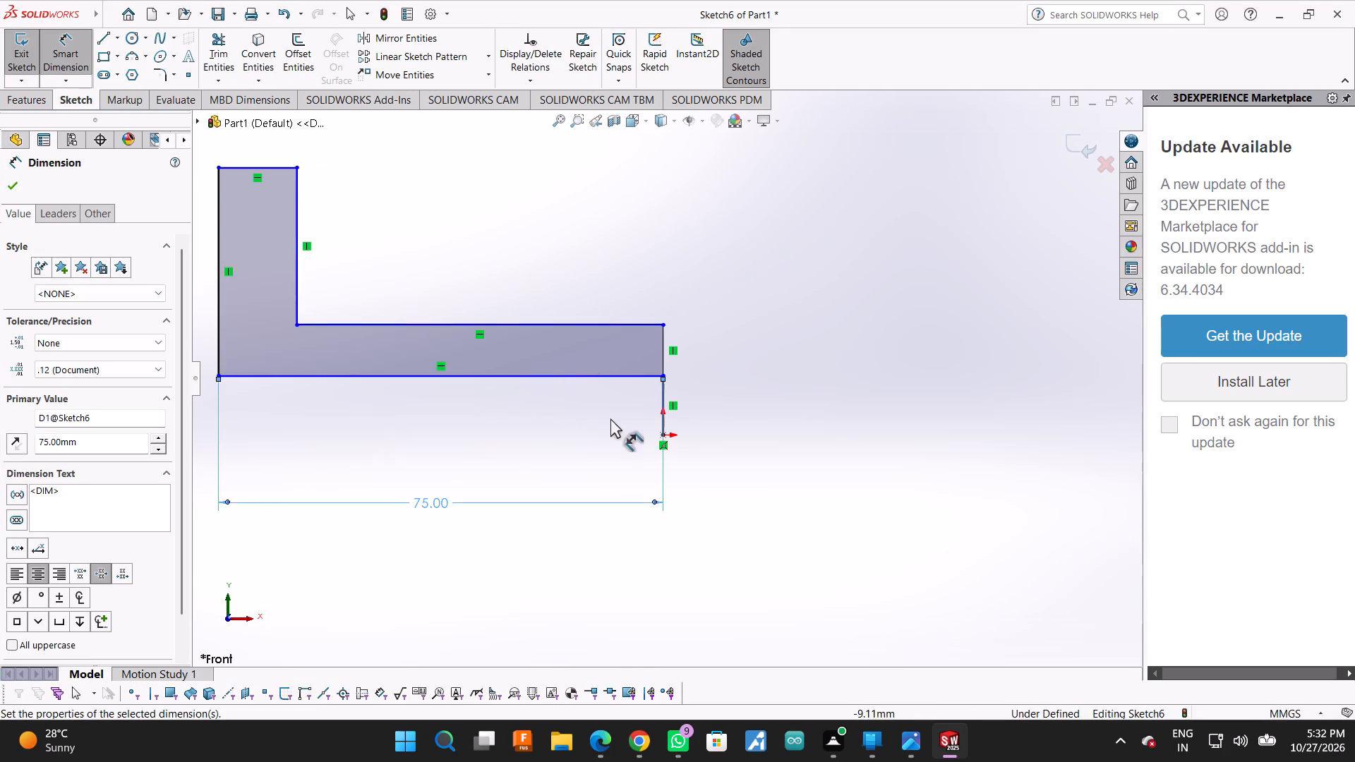
Dimension the short end line of the L-profile's lower leg and set its thickness to 15 mm.
scroll(611, 419, "up", 2)
left_click(662, 354)
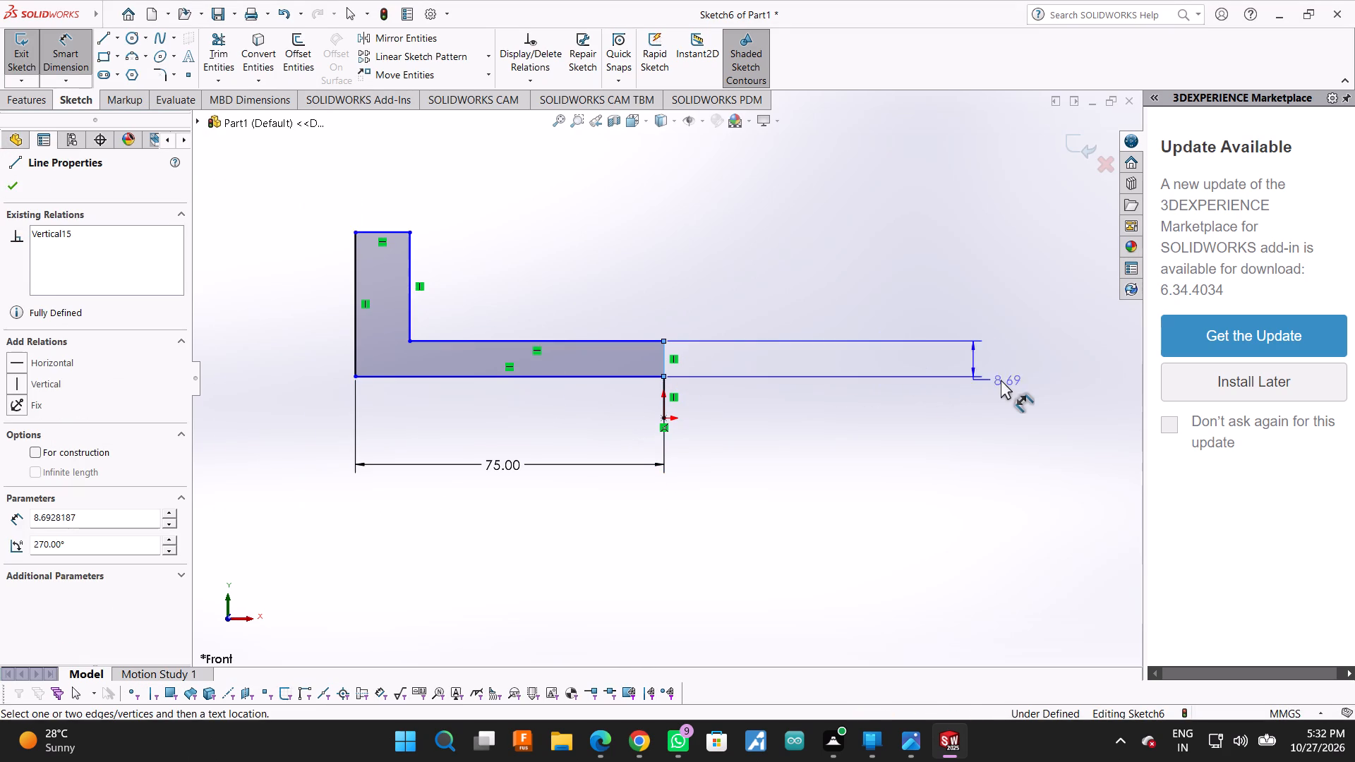
left_click(1001, 380)
type("15")
key("Return")
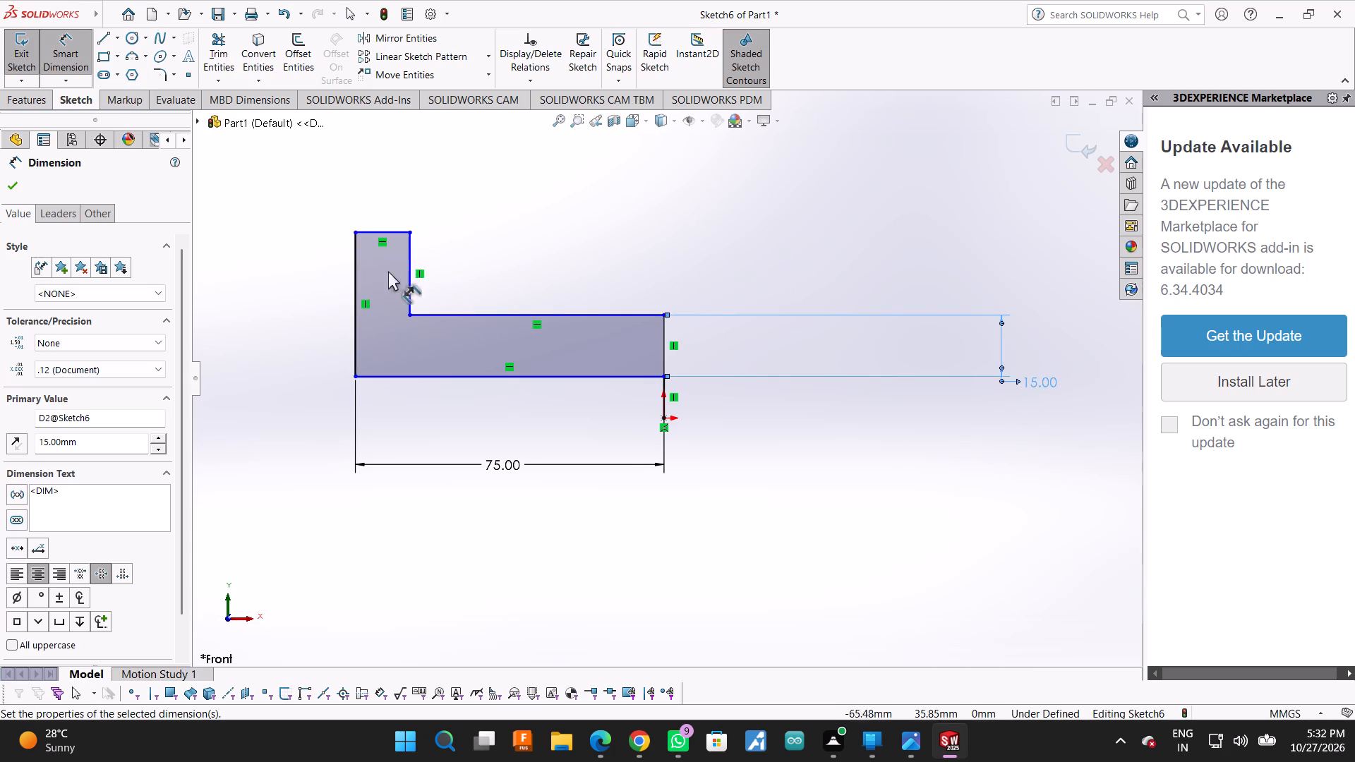
Dimension the outer vertical line of the L-profile and set its height to 60 mm.
left_click(356, 277)
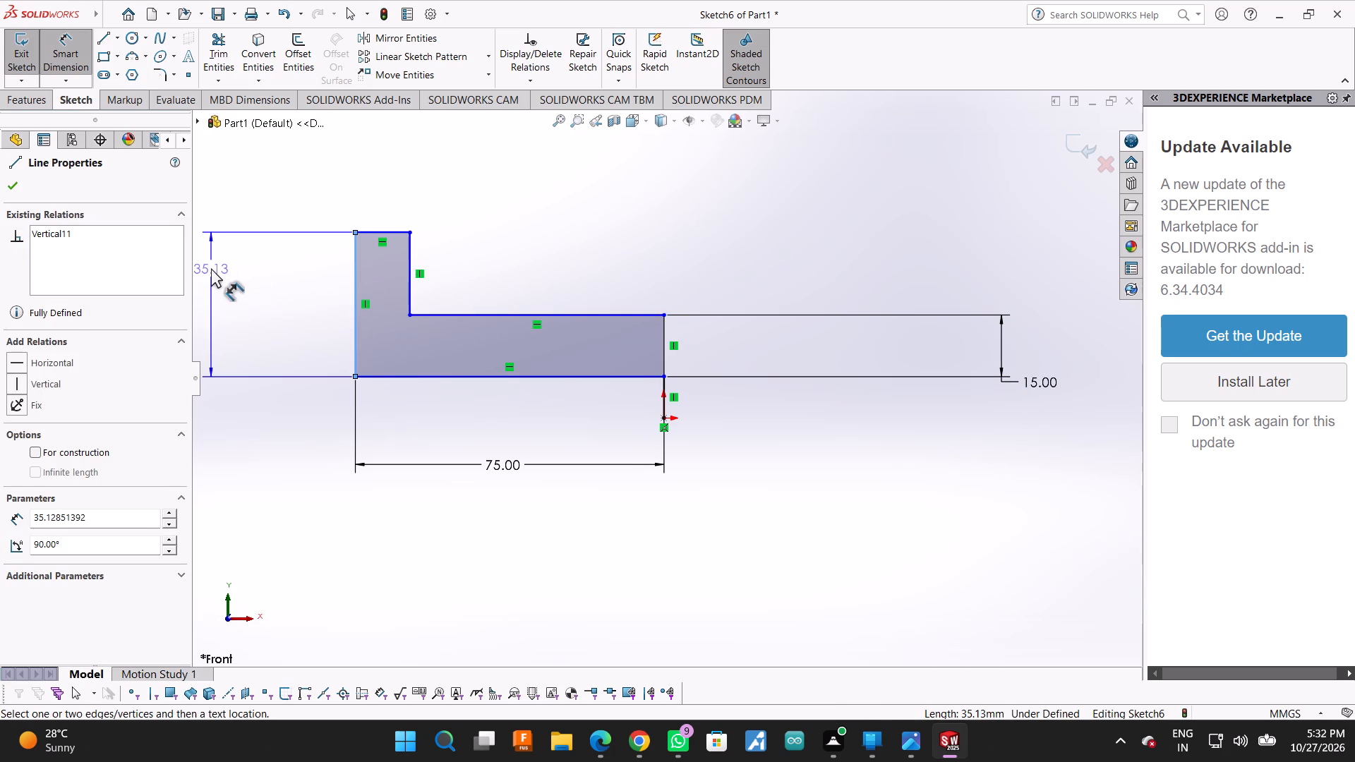
left_click(211, 268)
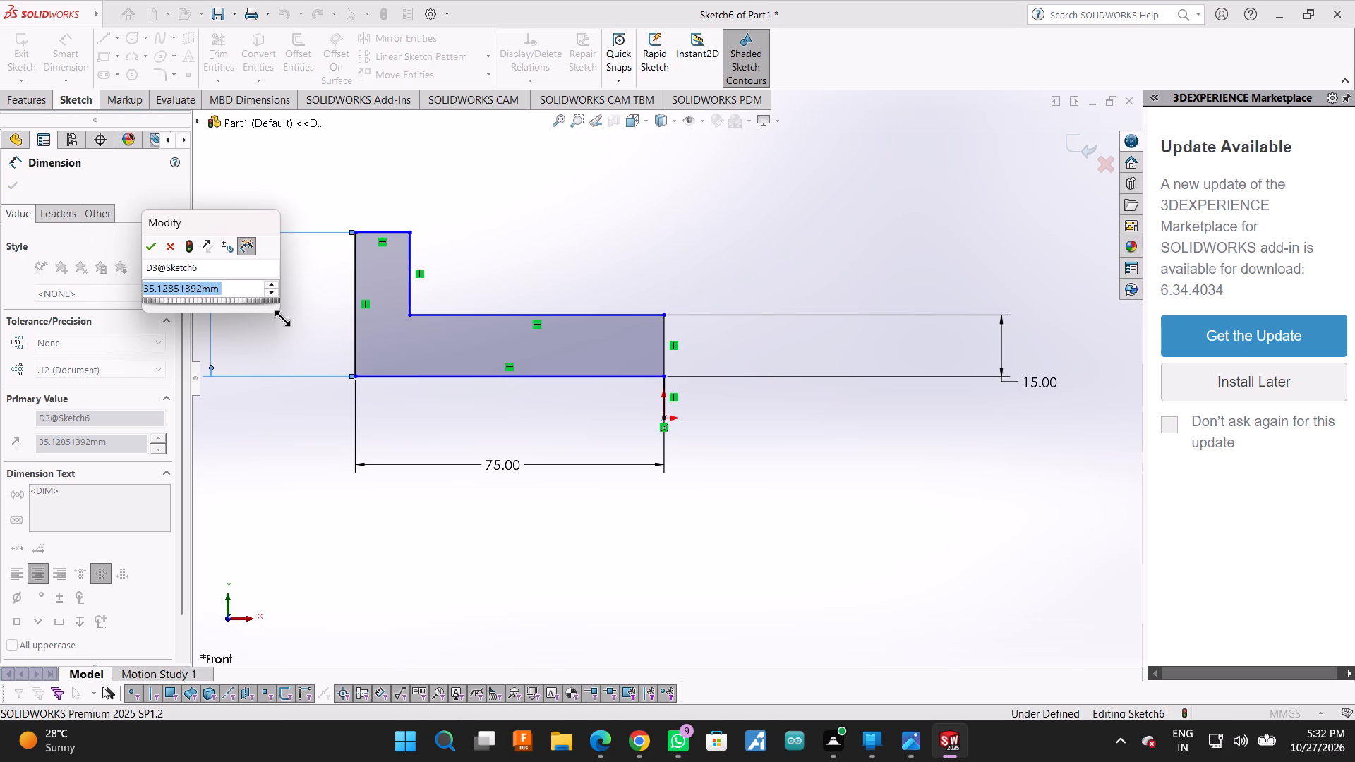
type("60")
key("Return")
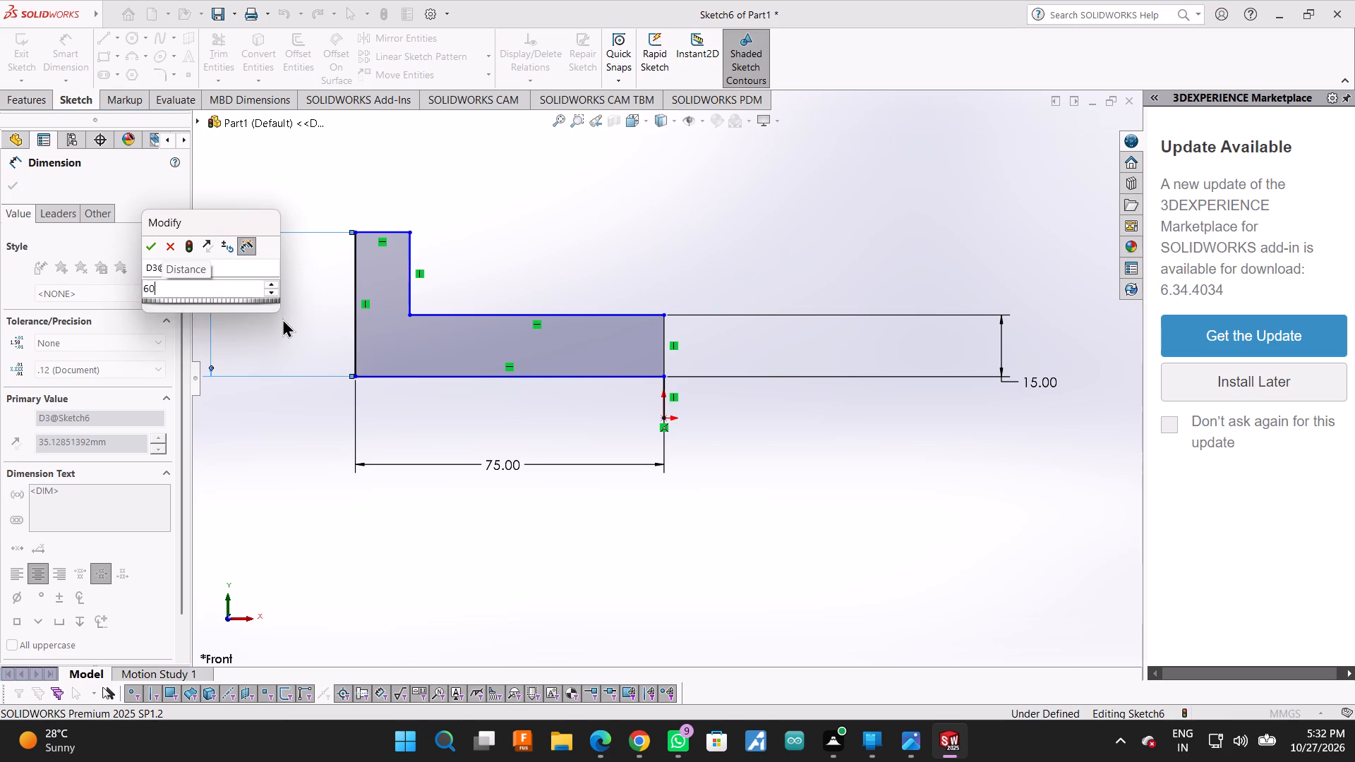
Dimension the top line of the L-profile's upright leg and set its width to 15 mm.
scroll(282, 319, "up", 1)
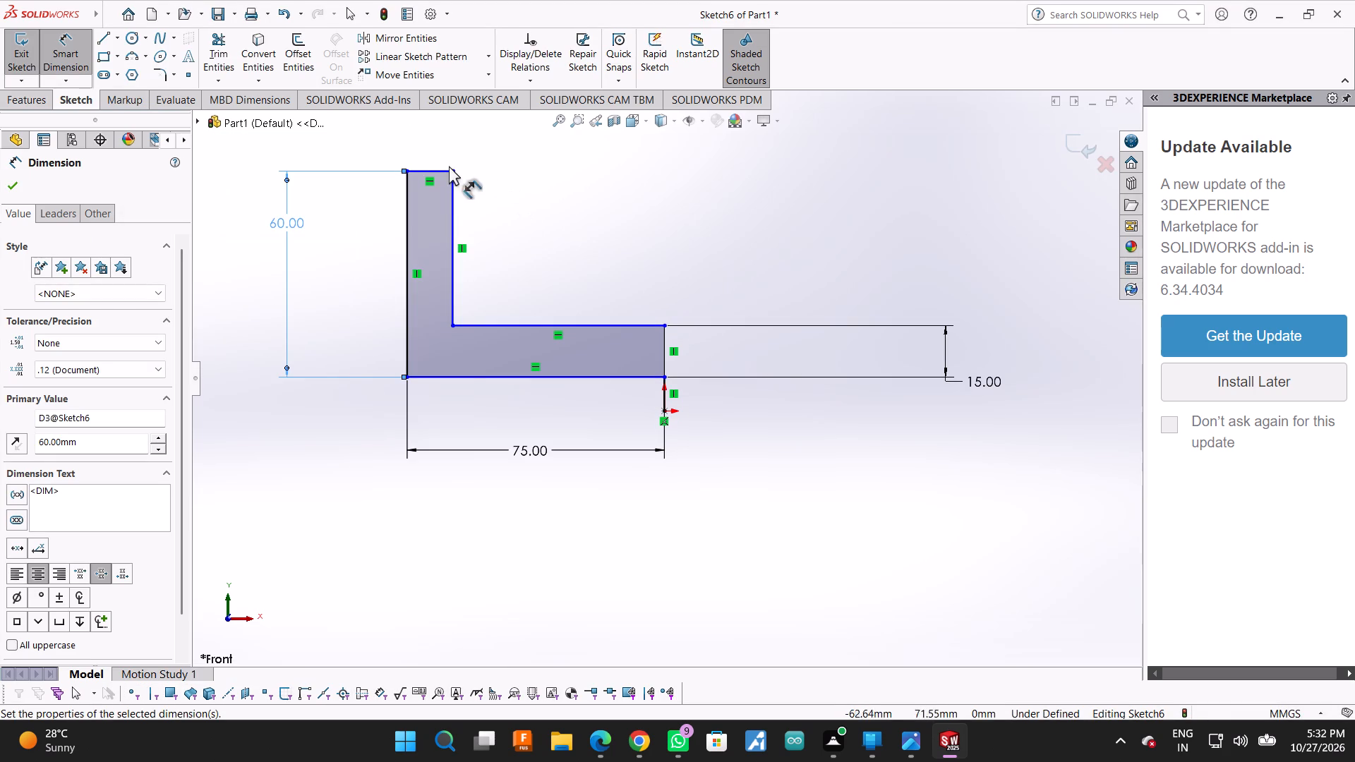
left_click(433, 173)
left_click(432, 145)
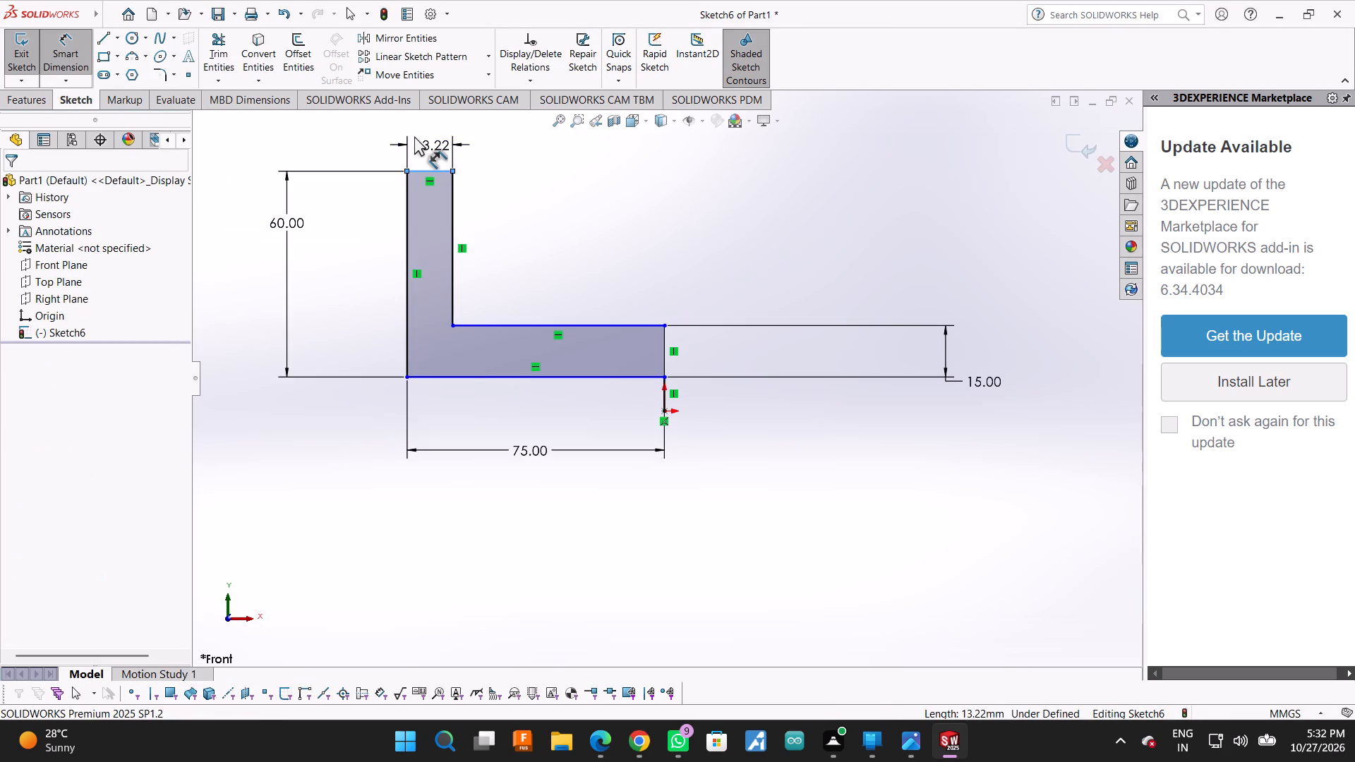
type("15")
key("Return")
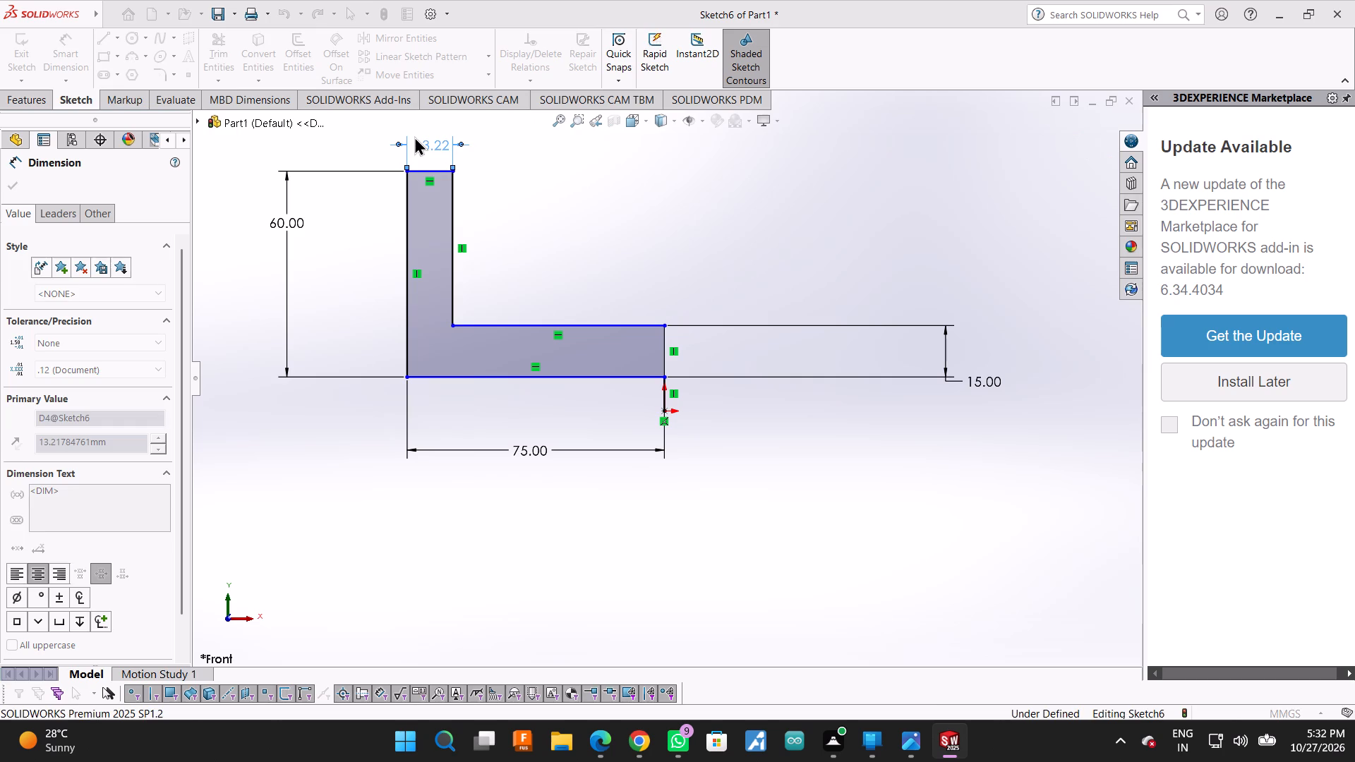
Add a driven length dimension to the inner horizontal line of the L-profile, placed below the lower leg.
left_click(502, 322)
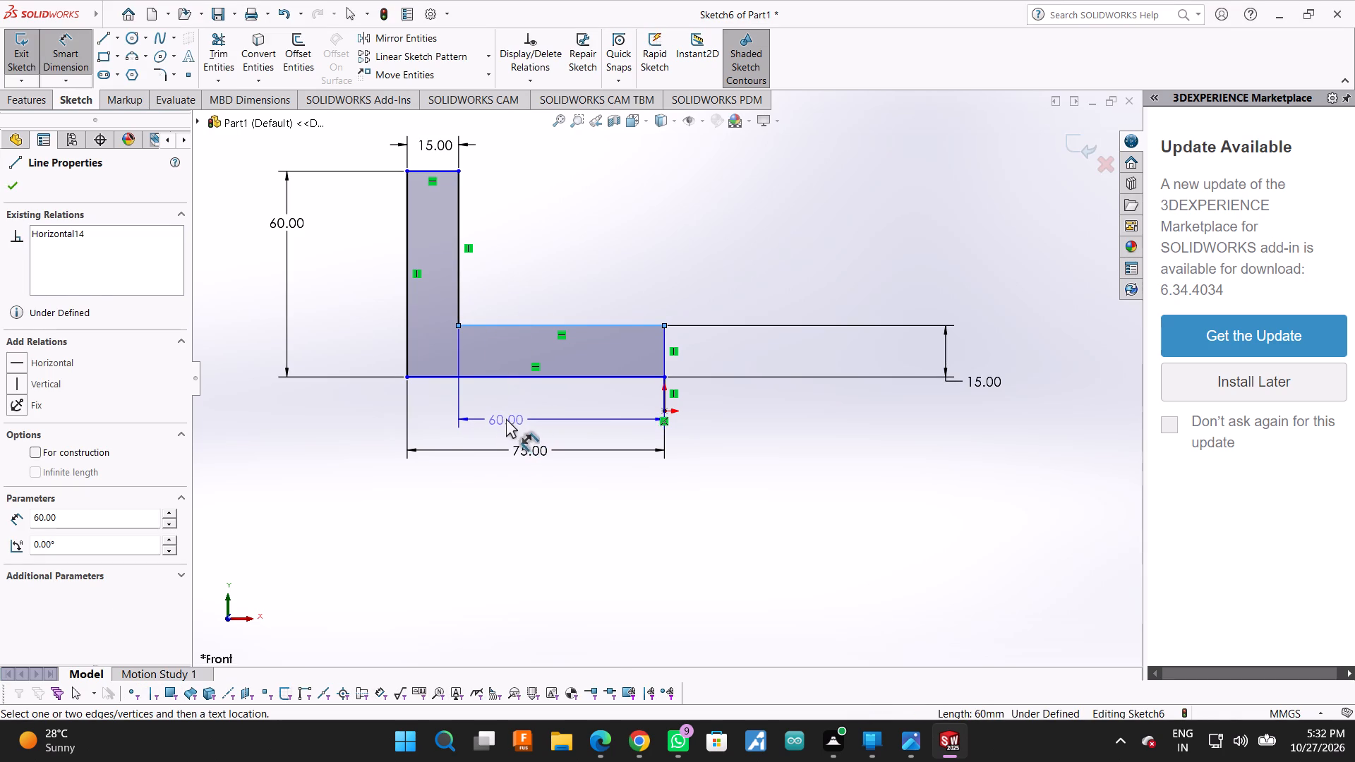
left_click(505, 413)
left_click(756, 364)
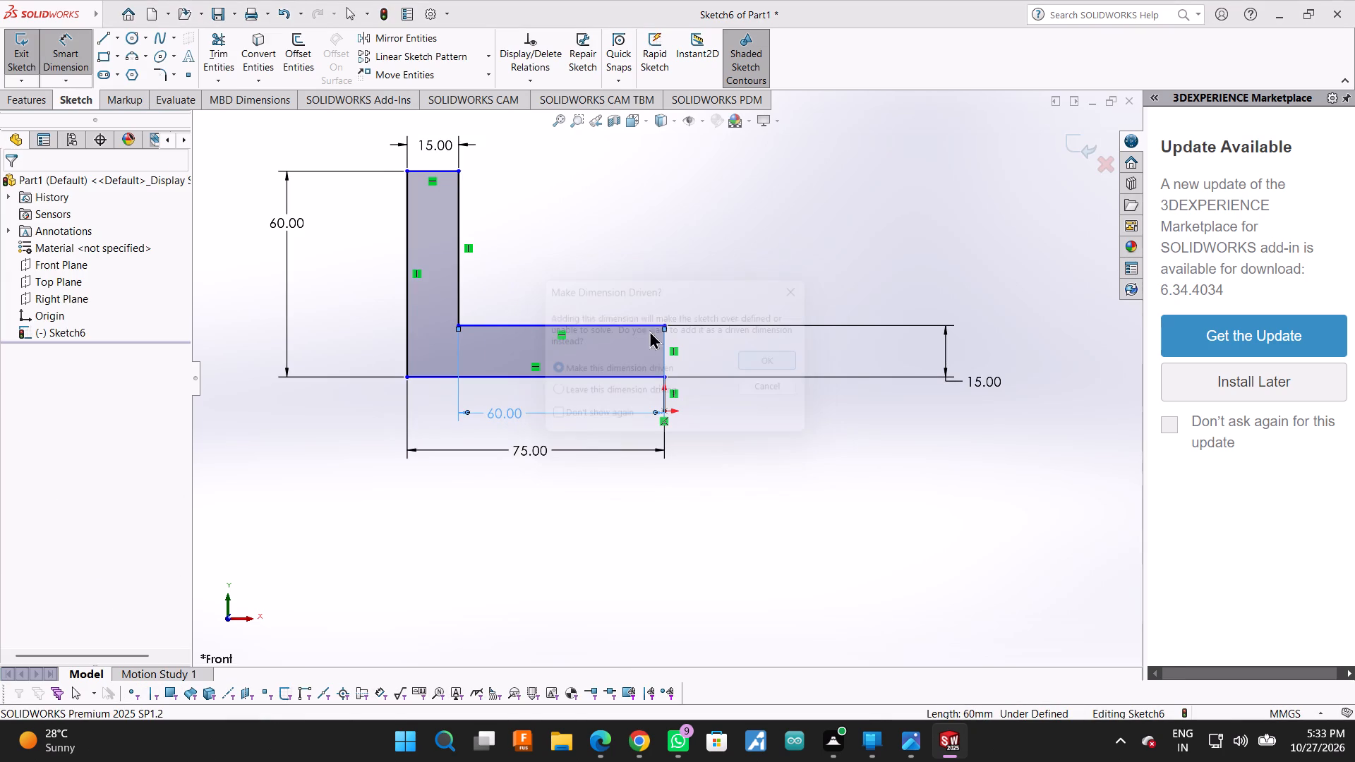
left_click(459, 262)
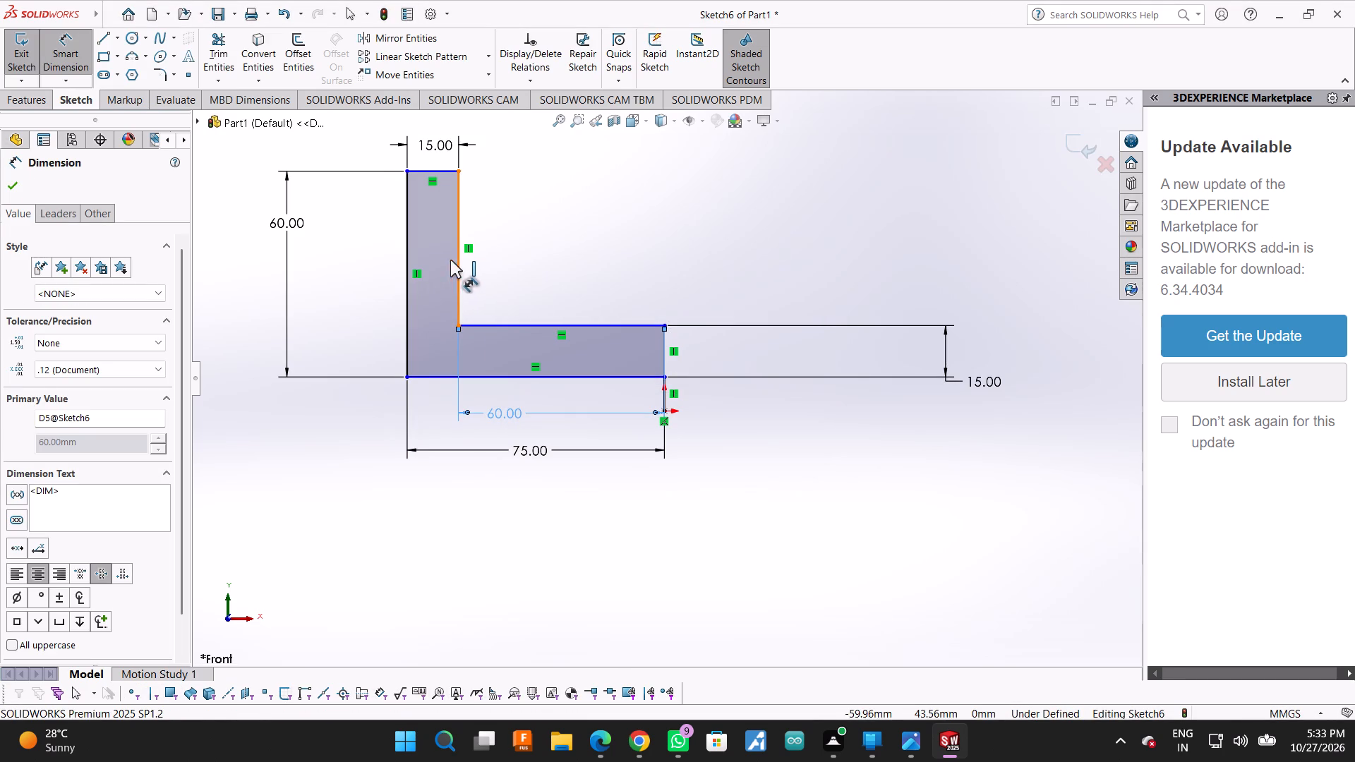
key("Escape")
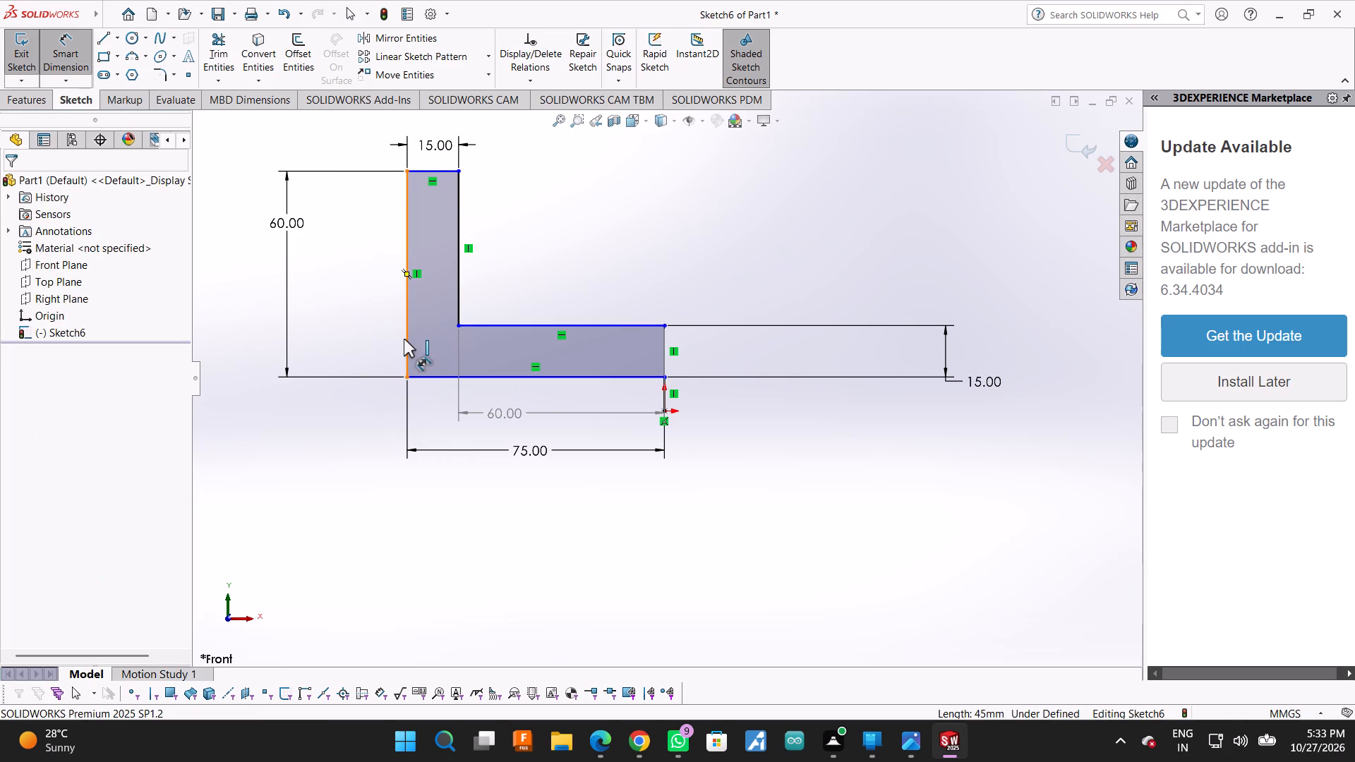
Set the L-profile's overall height dimension to 45 mm and finish dimensioning.
scroll(416, 324, "up", 1)
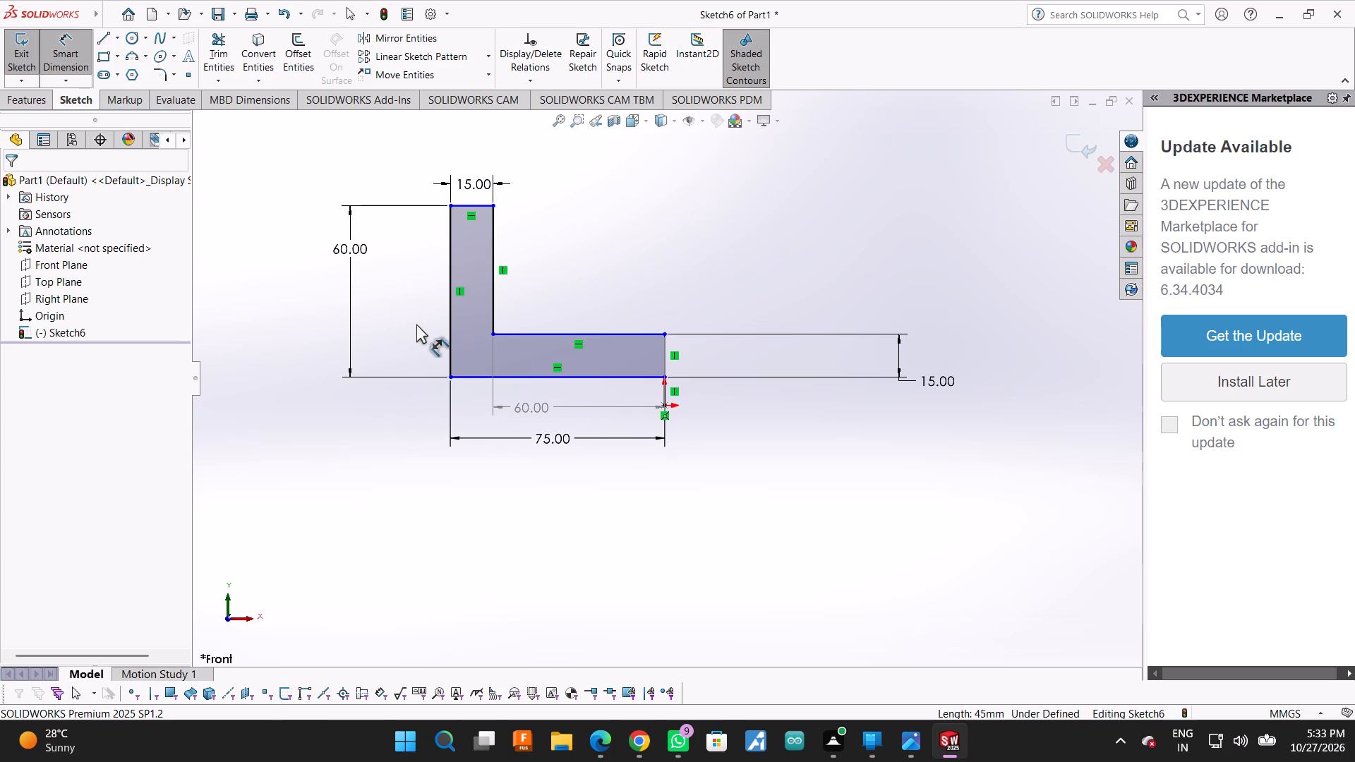
left_click(345, 265)
left_click(348, 267)
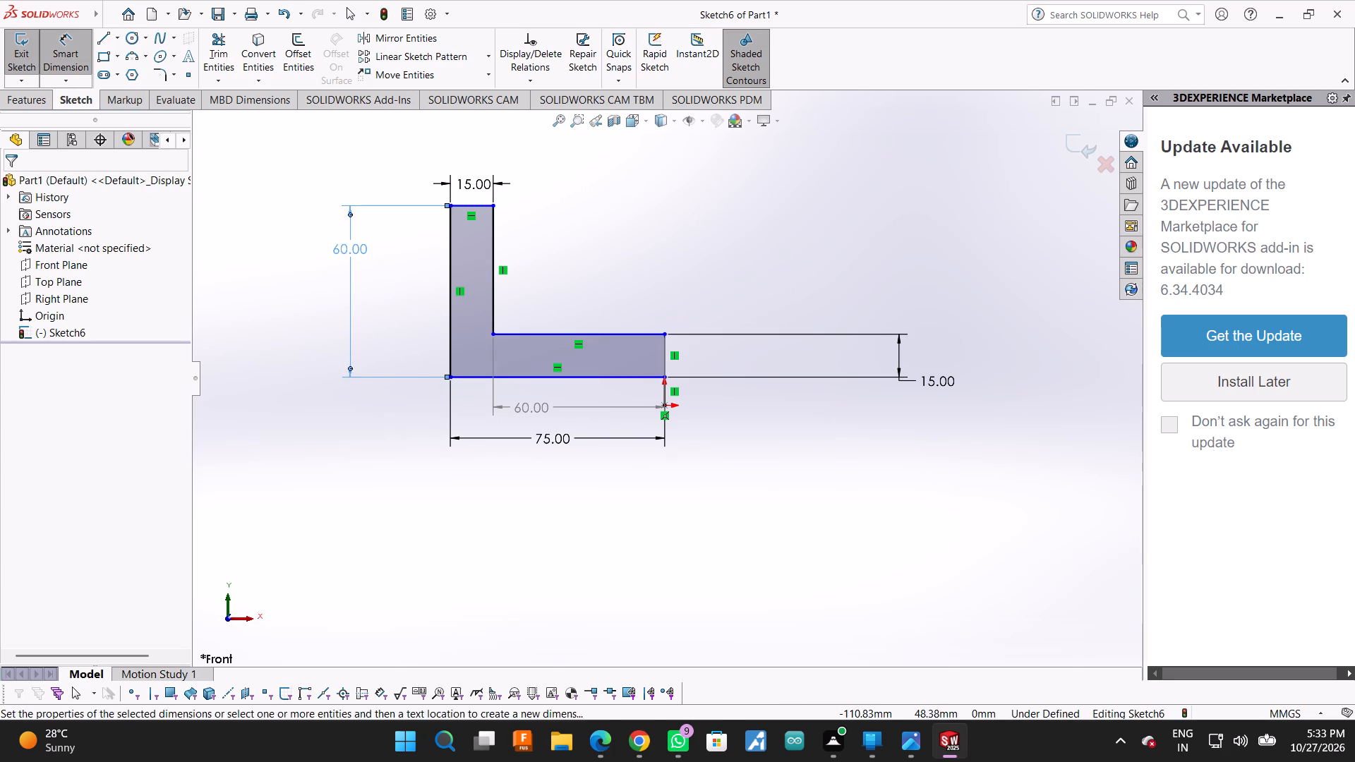
type("45")
key("Return")
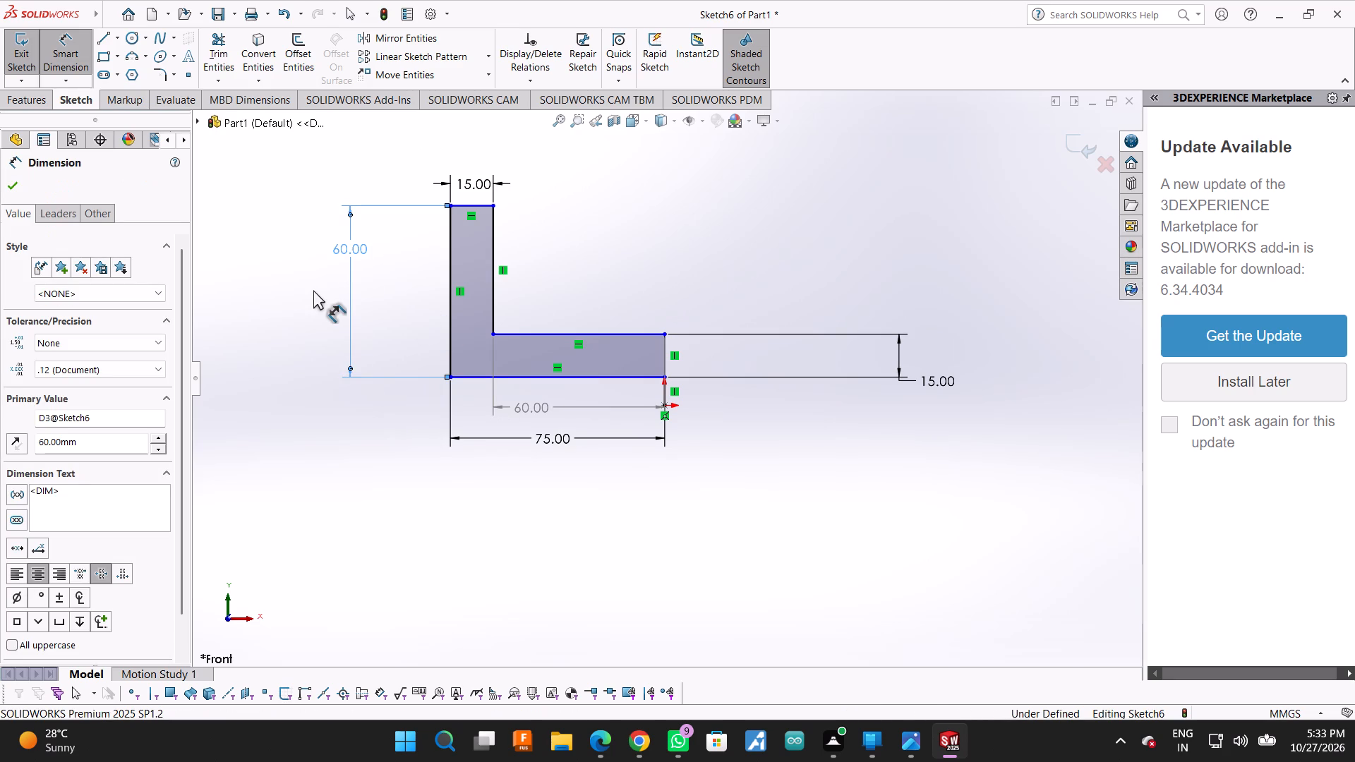
double_click(100, 446)
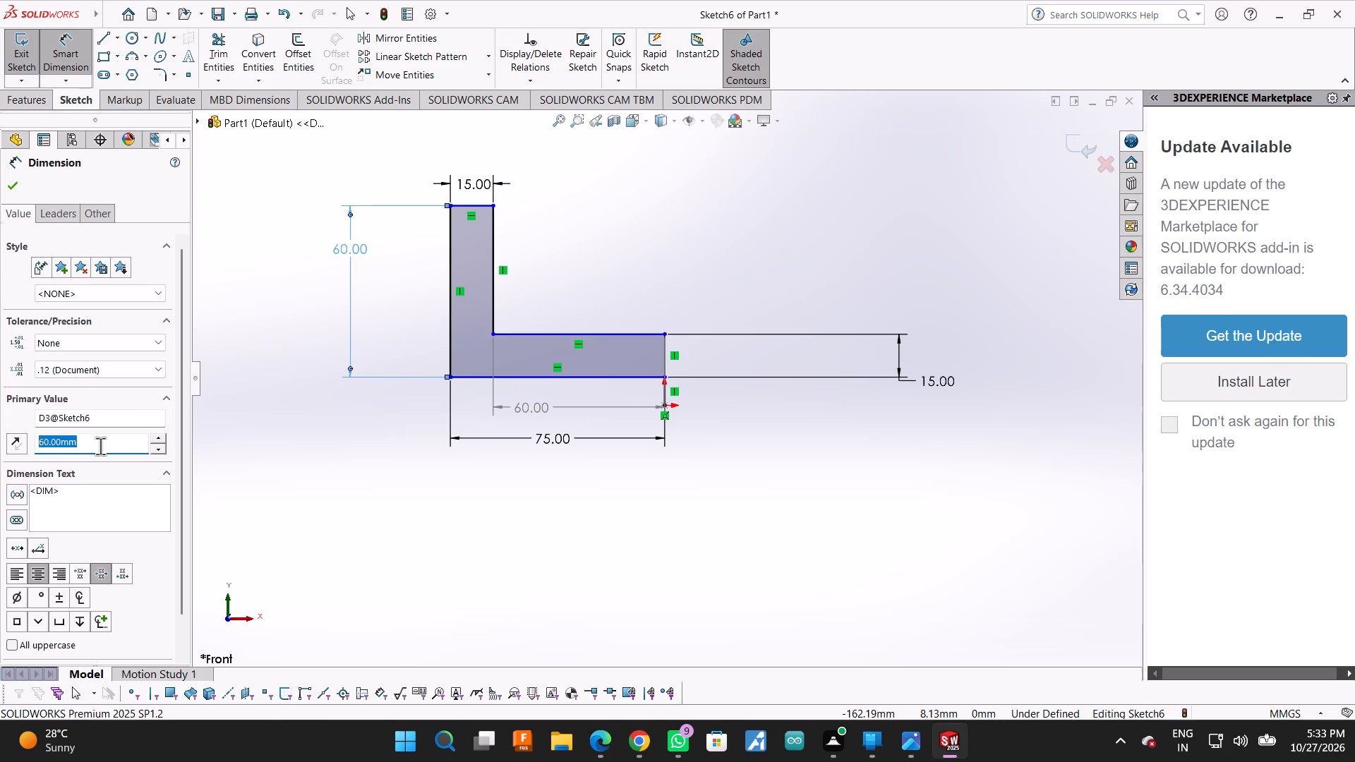
type("45")
key("Return")
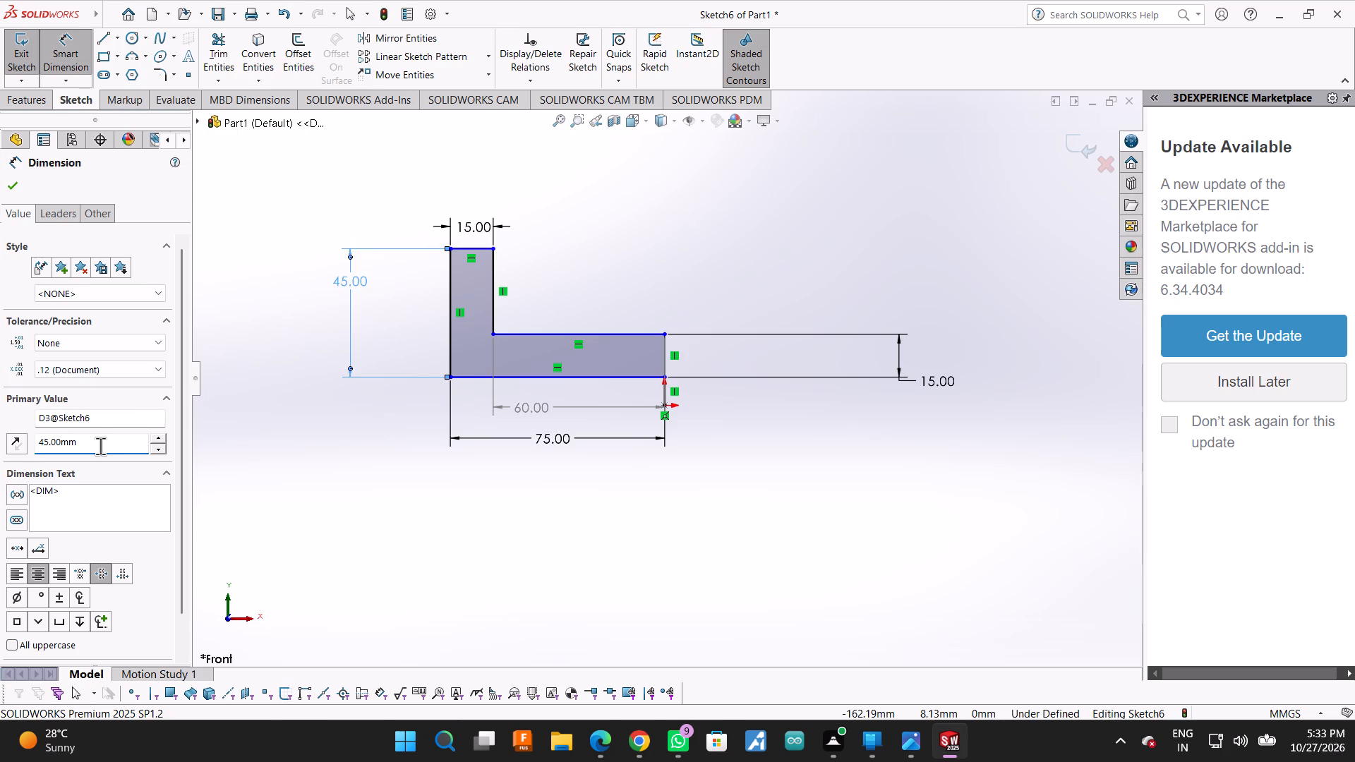
left_click(16, 184)
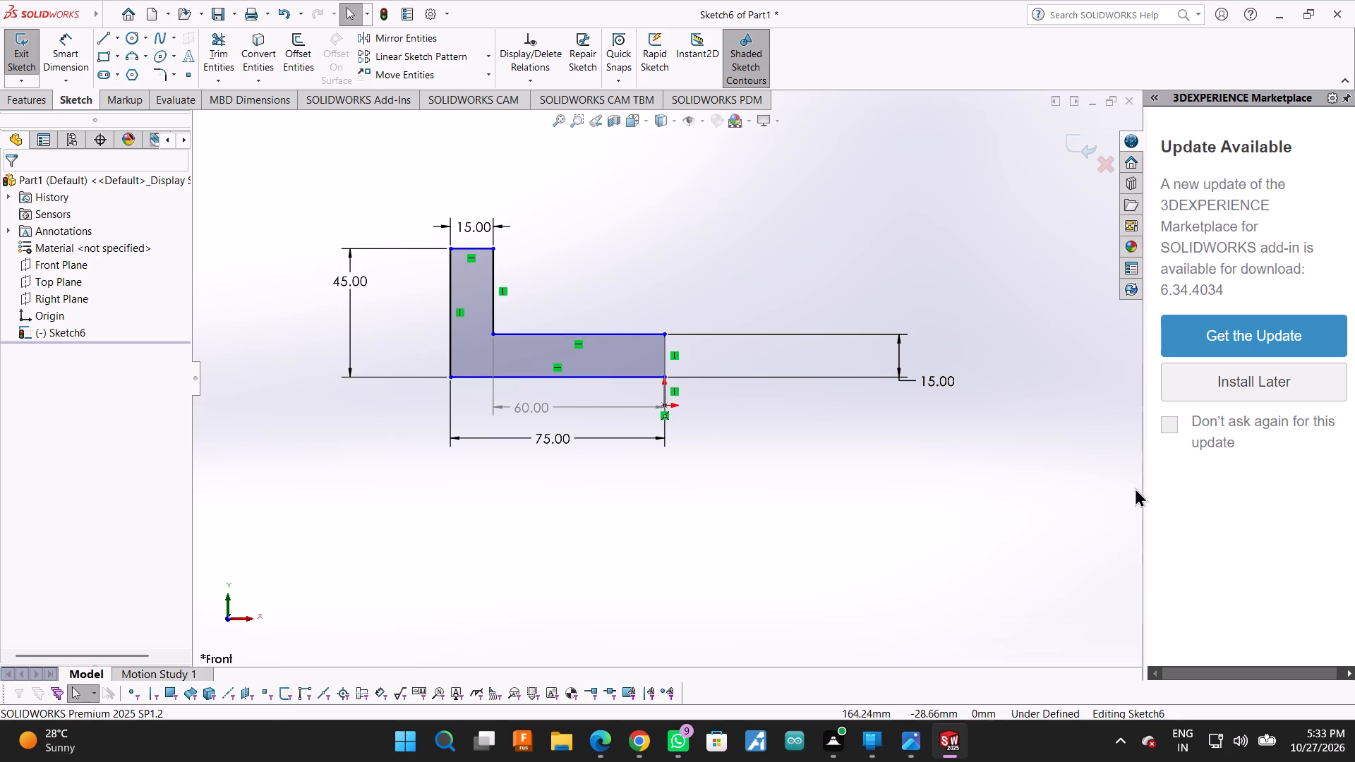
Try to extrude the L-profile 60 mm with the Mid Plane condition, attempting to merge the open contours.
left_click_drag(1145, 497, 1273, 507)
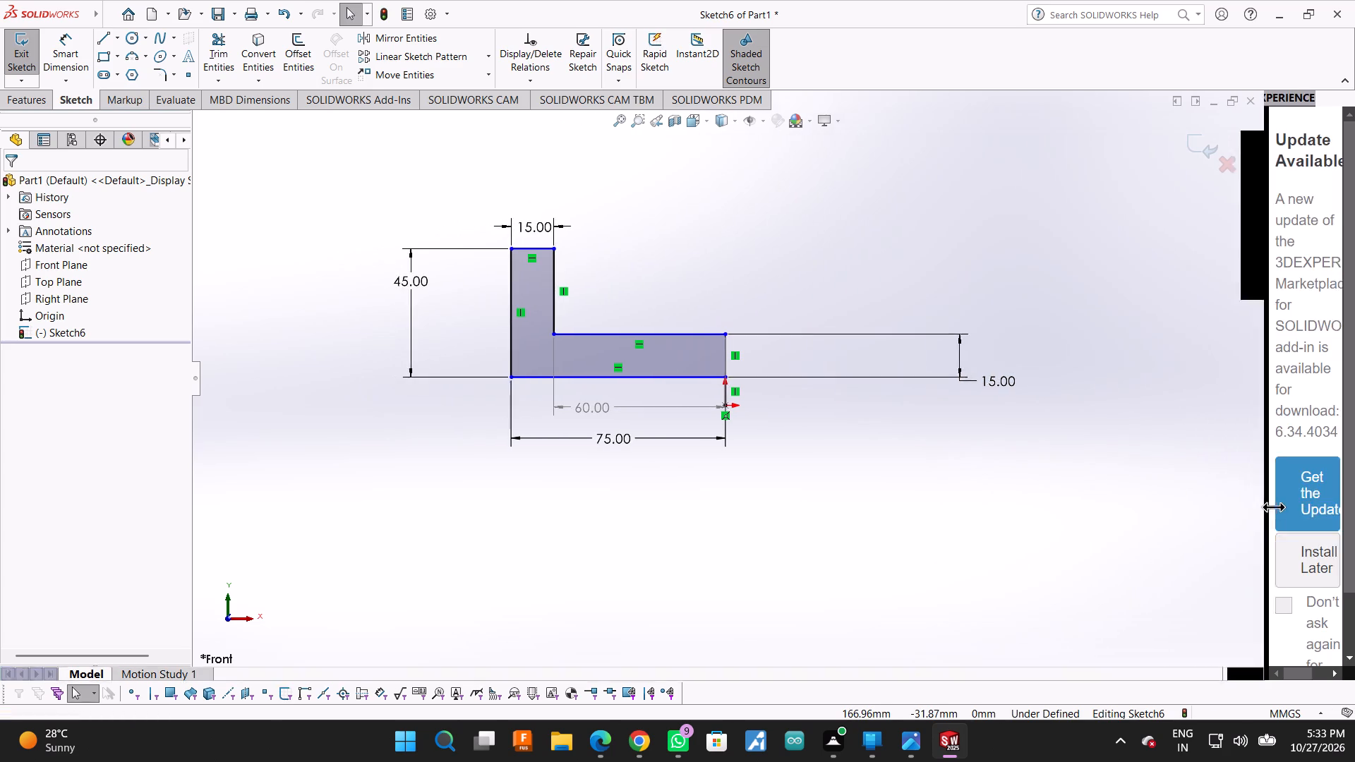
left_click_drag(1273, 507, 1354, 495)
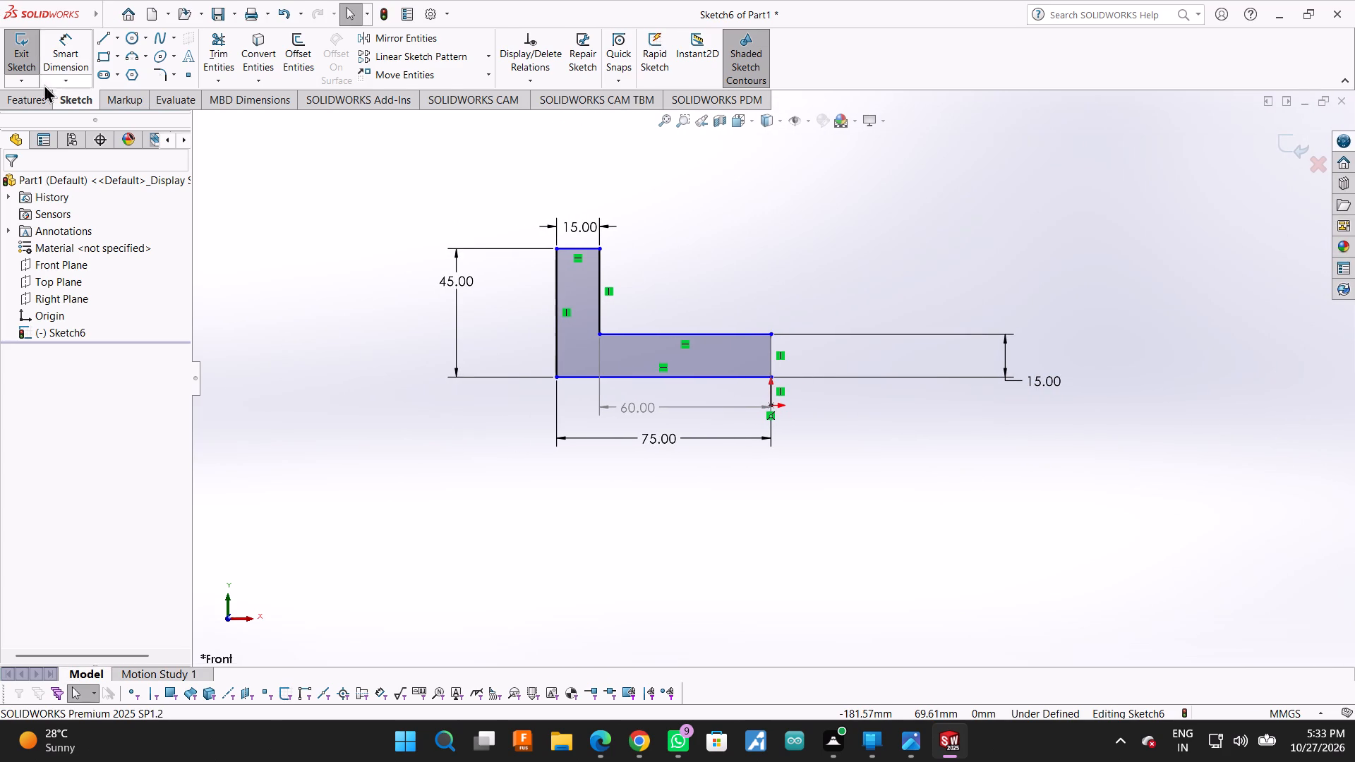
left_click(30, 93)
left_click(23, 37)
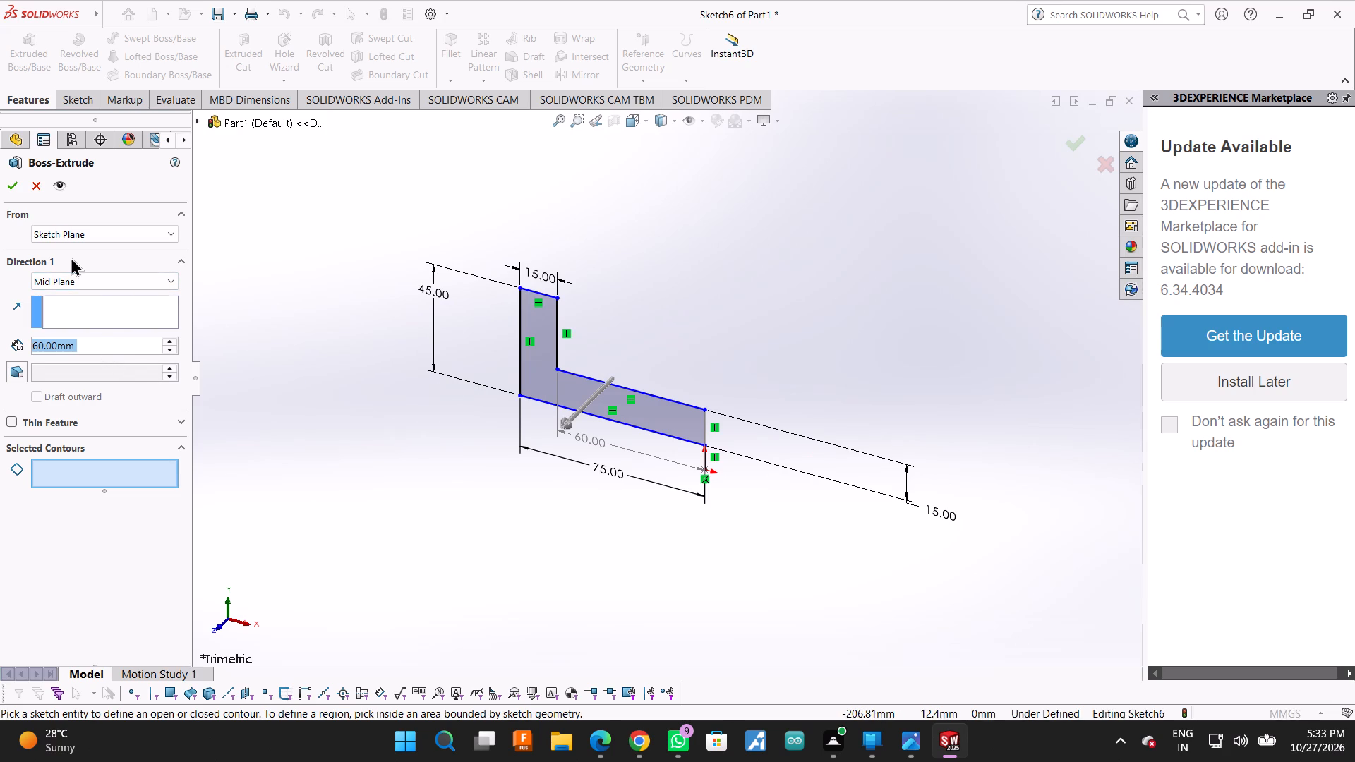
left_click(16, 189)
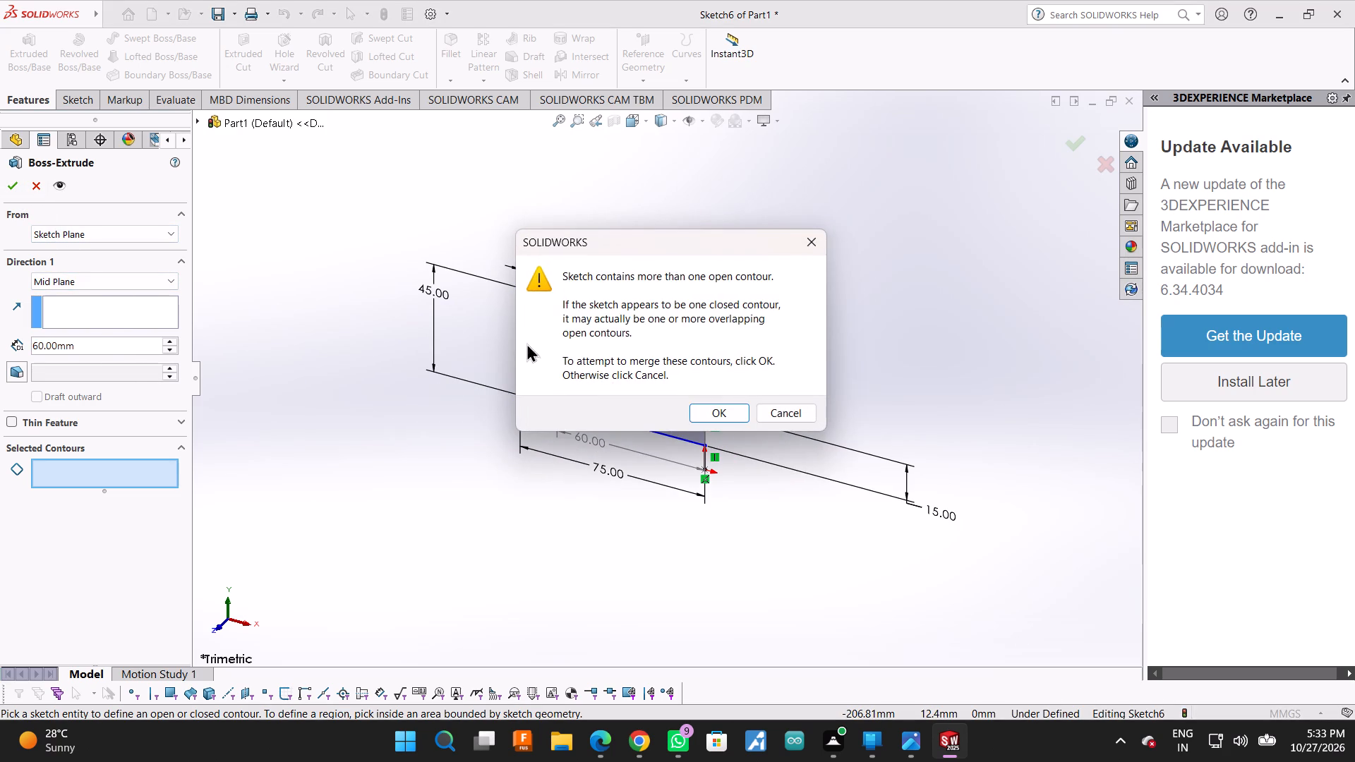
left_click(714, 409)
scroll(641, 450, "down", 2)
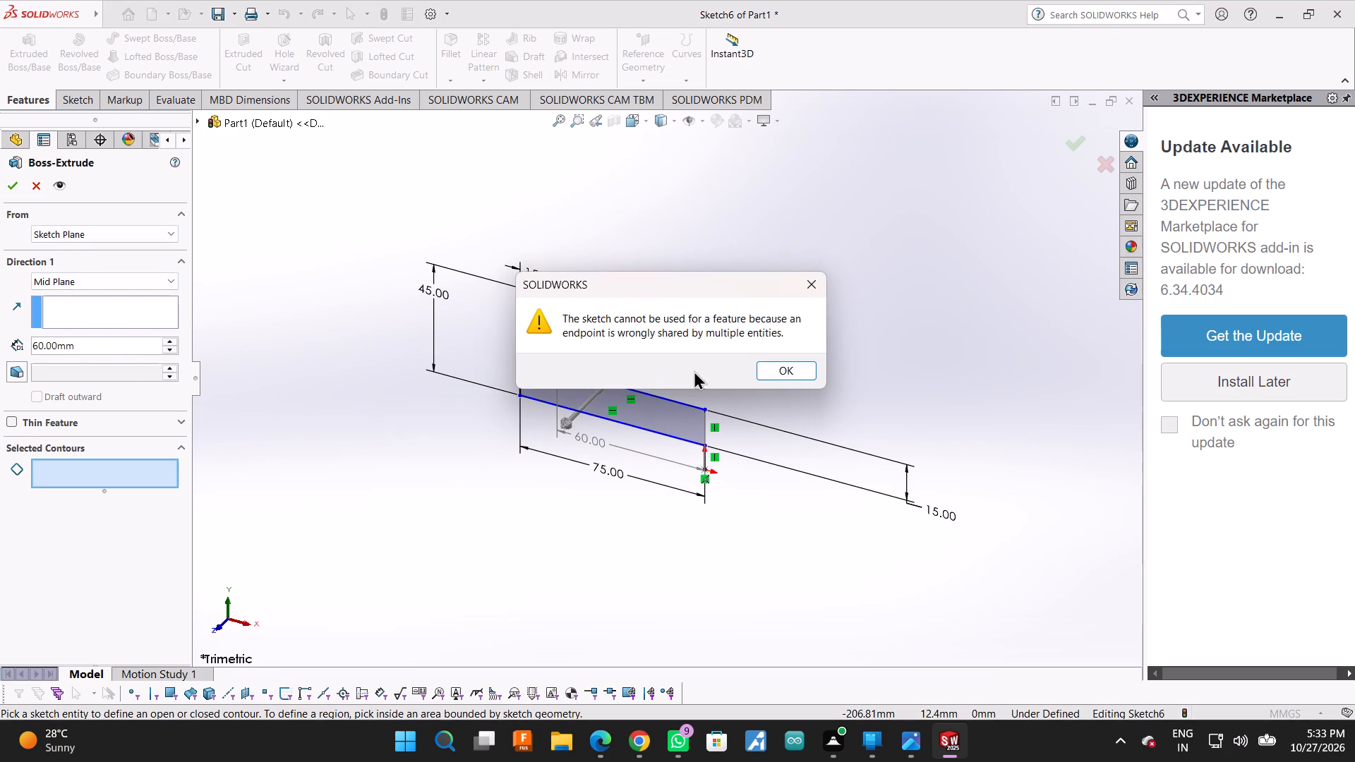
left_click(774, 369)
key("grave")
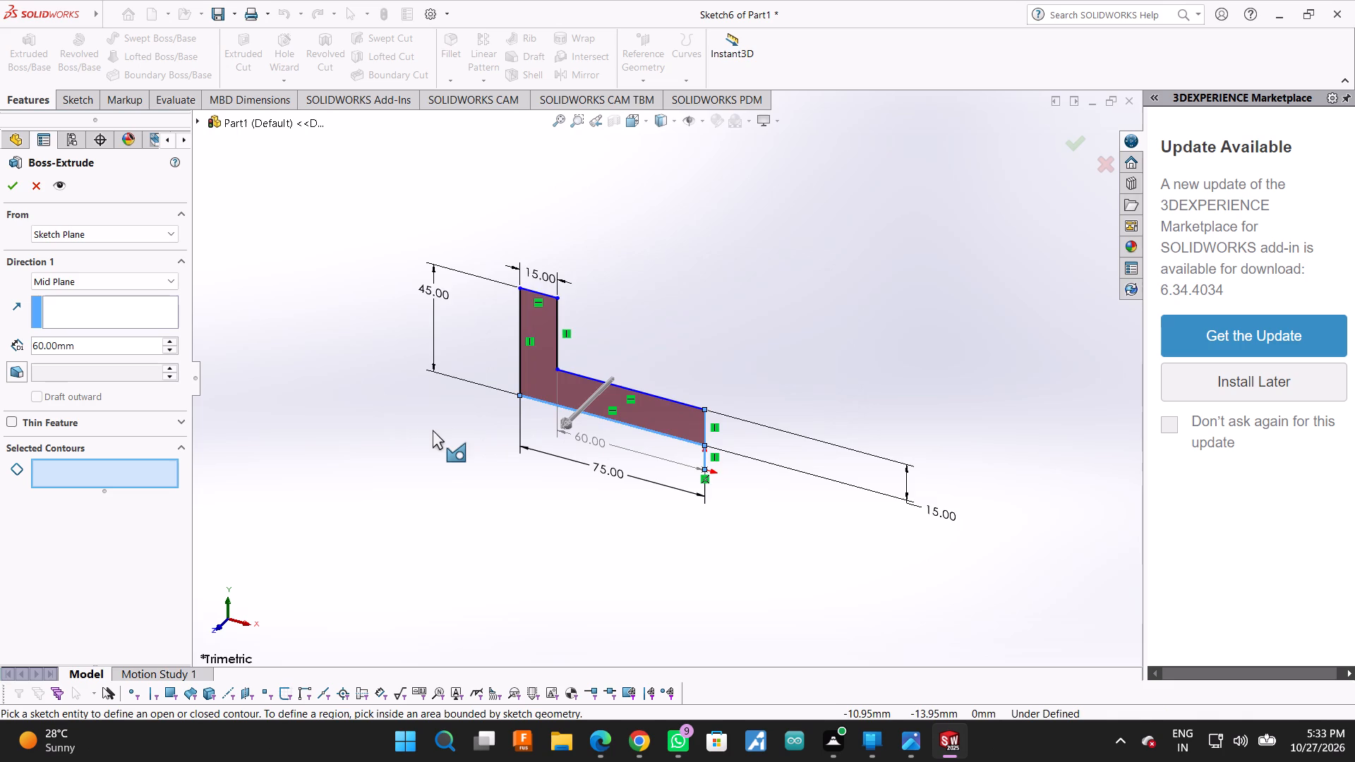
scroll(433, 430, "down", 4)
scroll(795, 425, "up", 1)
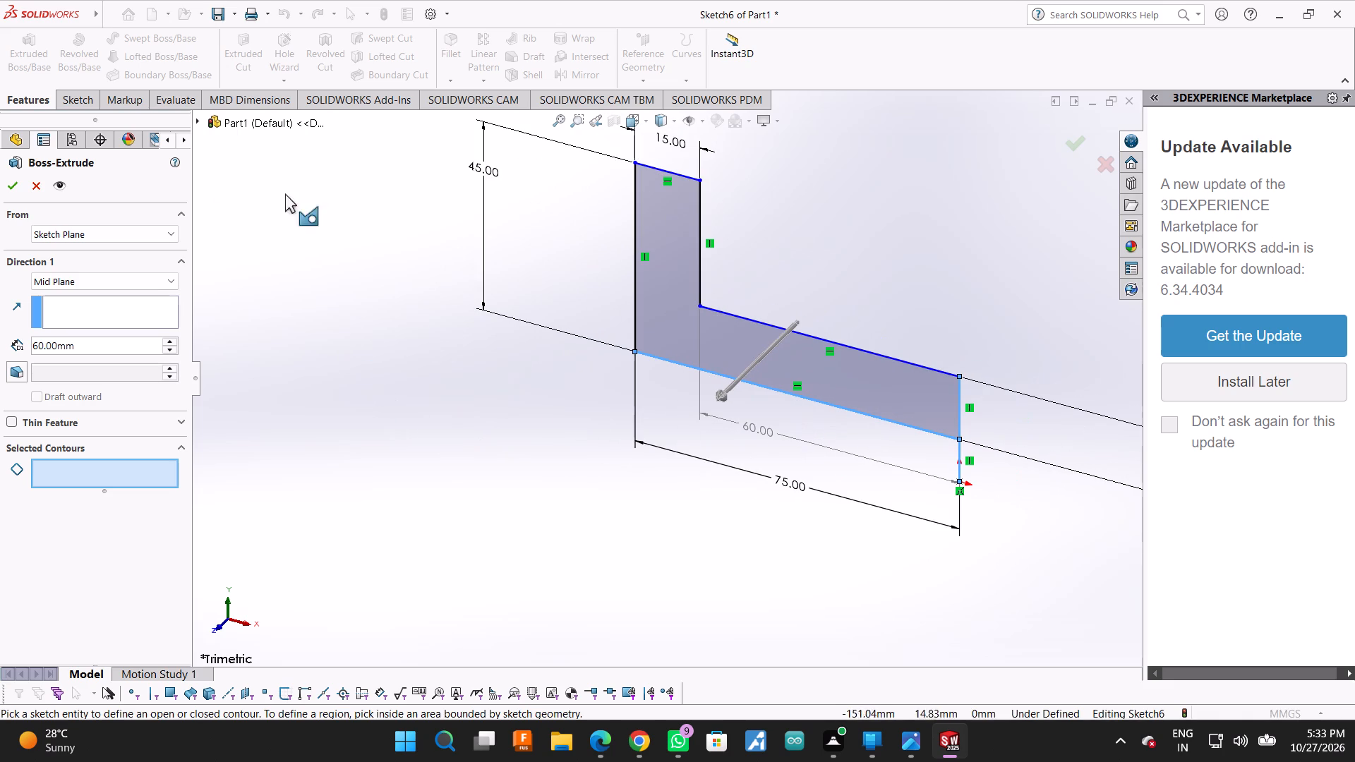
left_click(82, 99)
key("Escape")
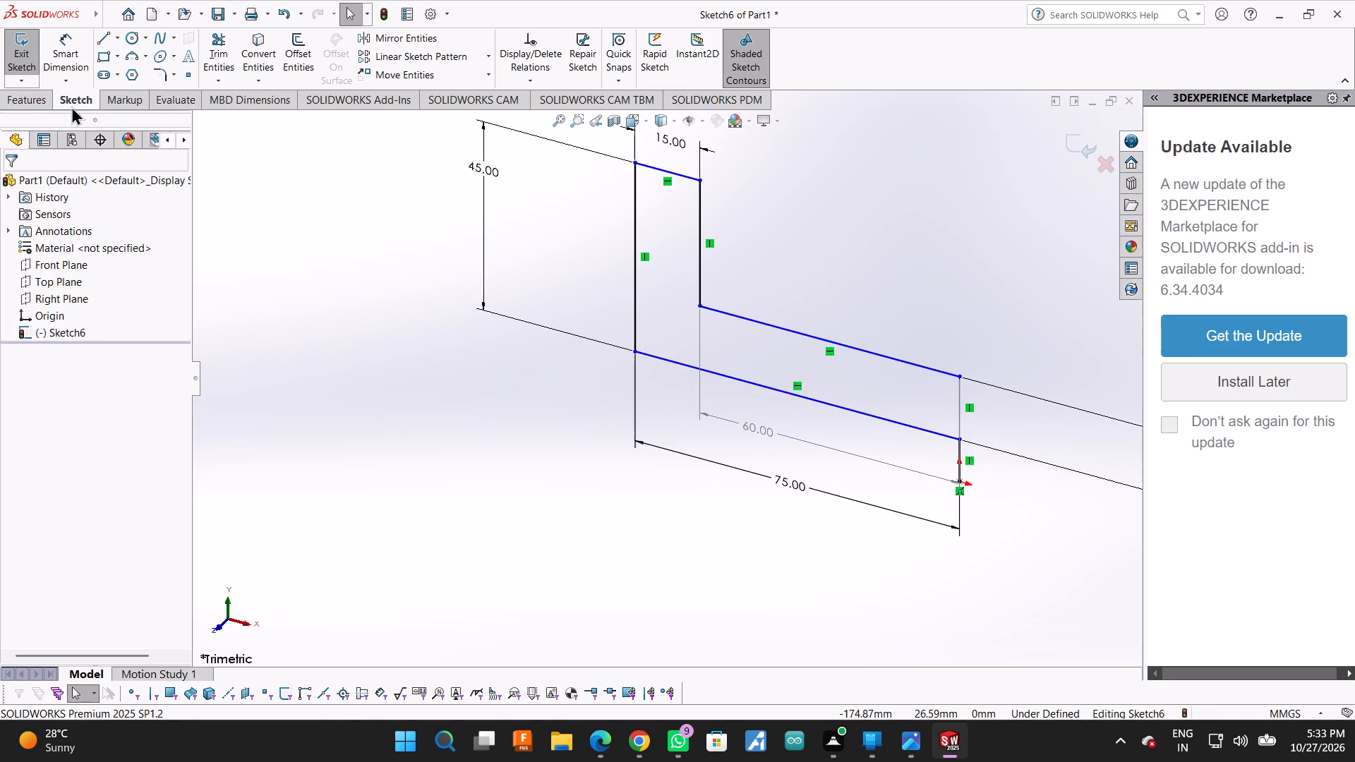
Trim away the short vertical line between the origin and the L-profile's lower corner.
left_click(219, 38)
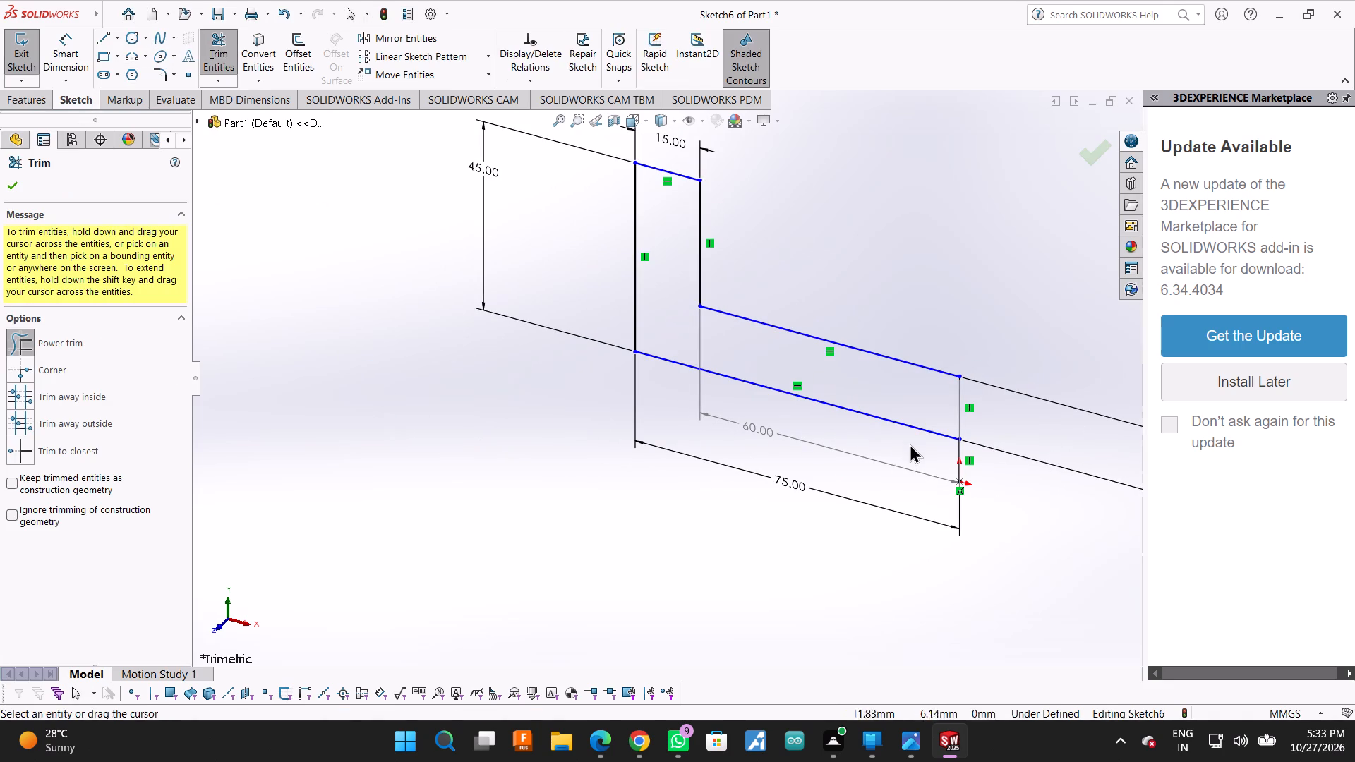
left_click_drag(910, 444, 1023, 490)
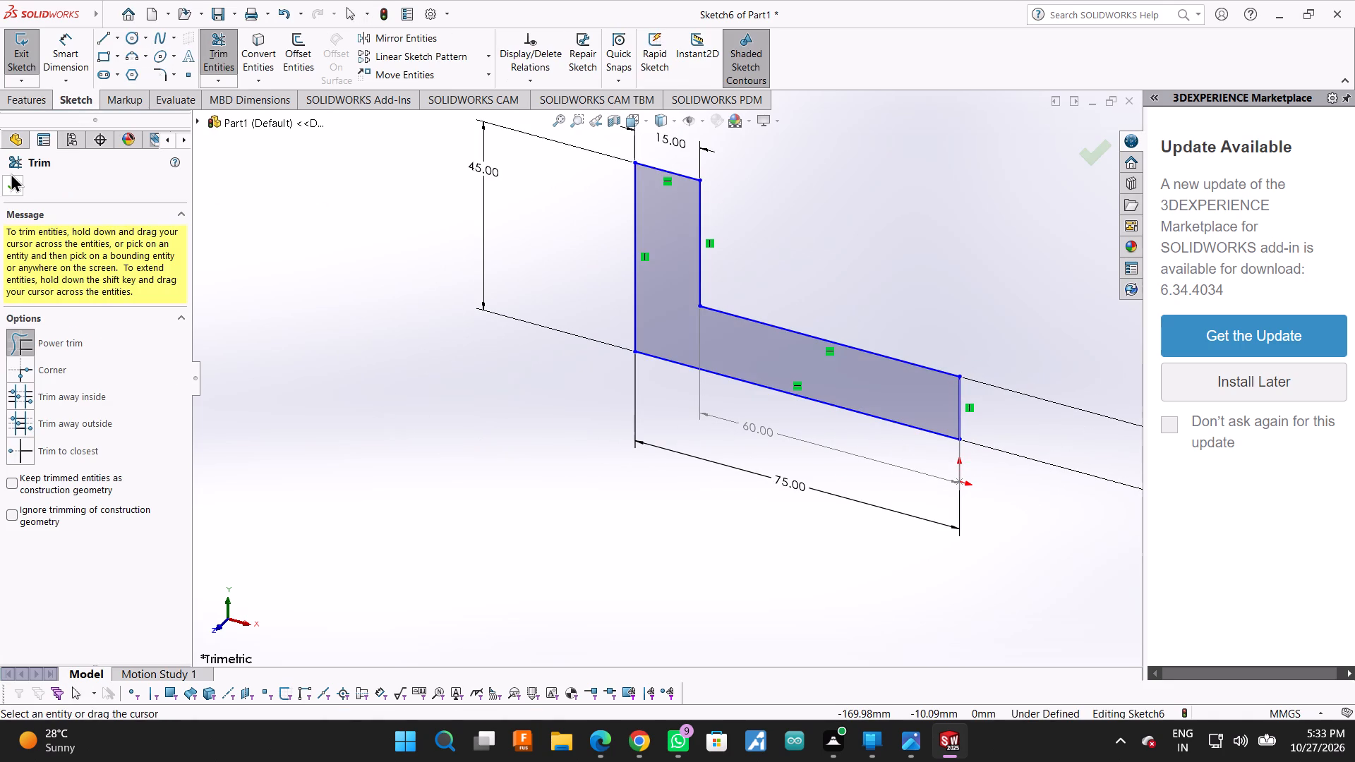
left_click(9, 183)
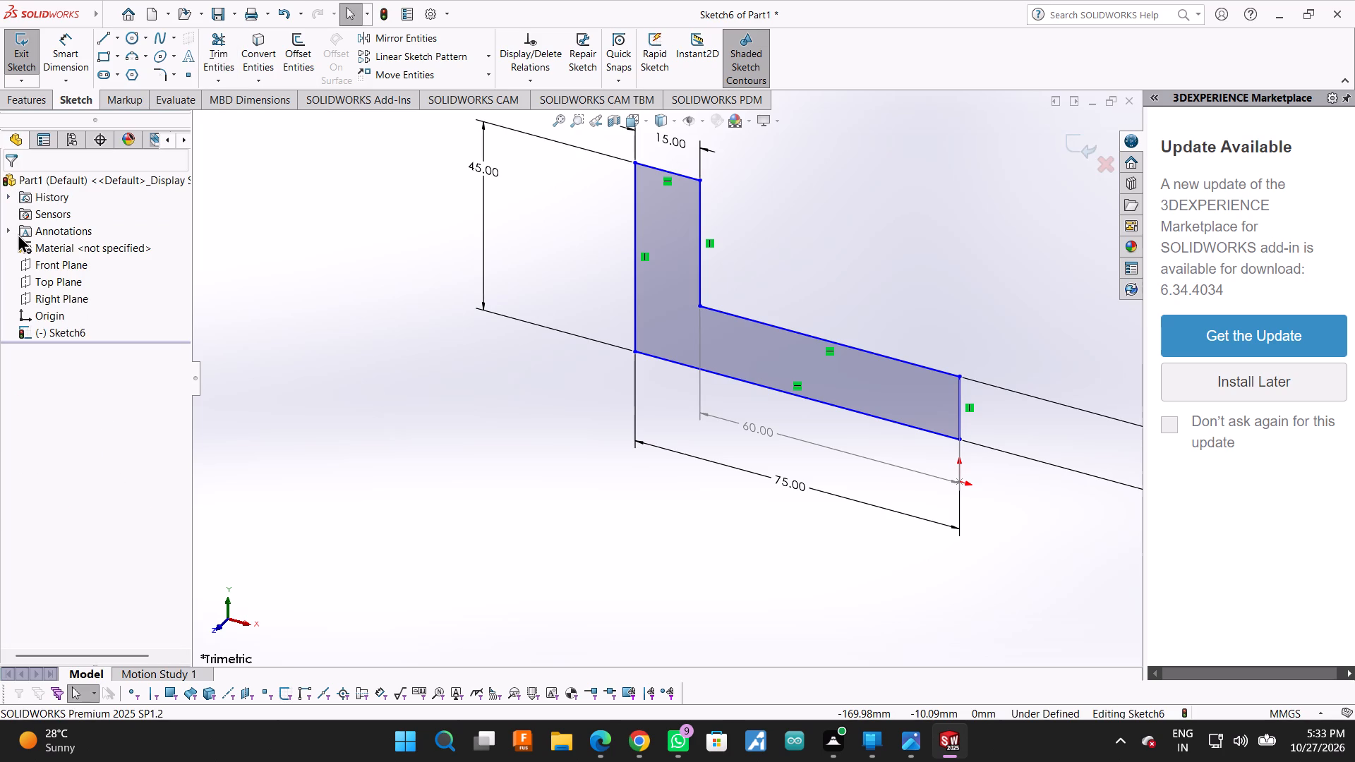
Extrude the closed L-profile 60 mm with the Mid Plane condition.
left_click(36, 97)
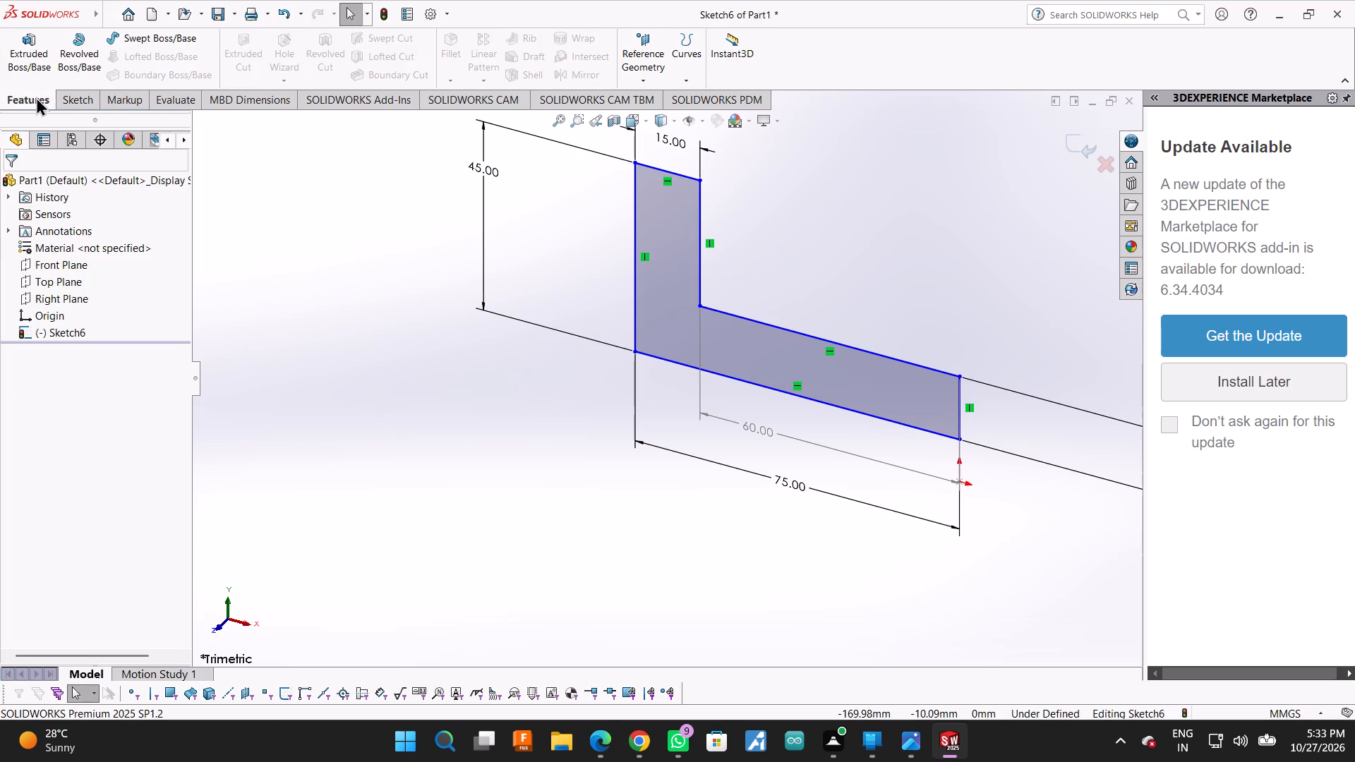
left_click(37, 48)
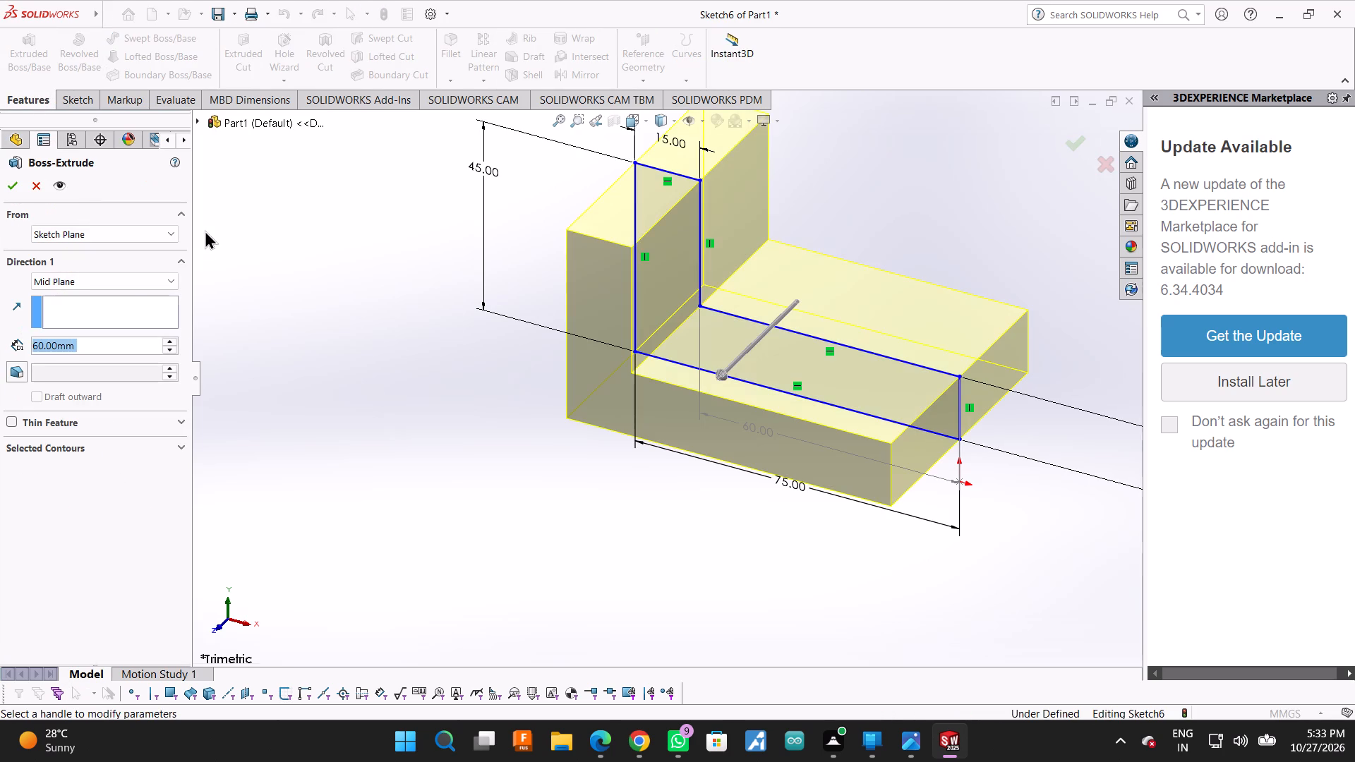
left_click(3, 183)
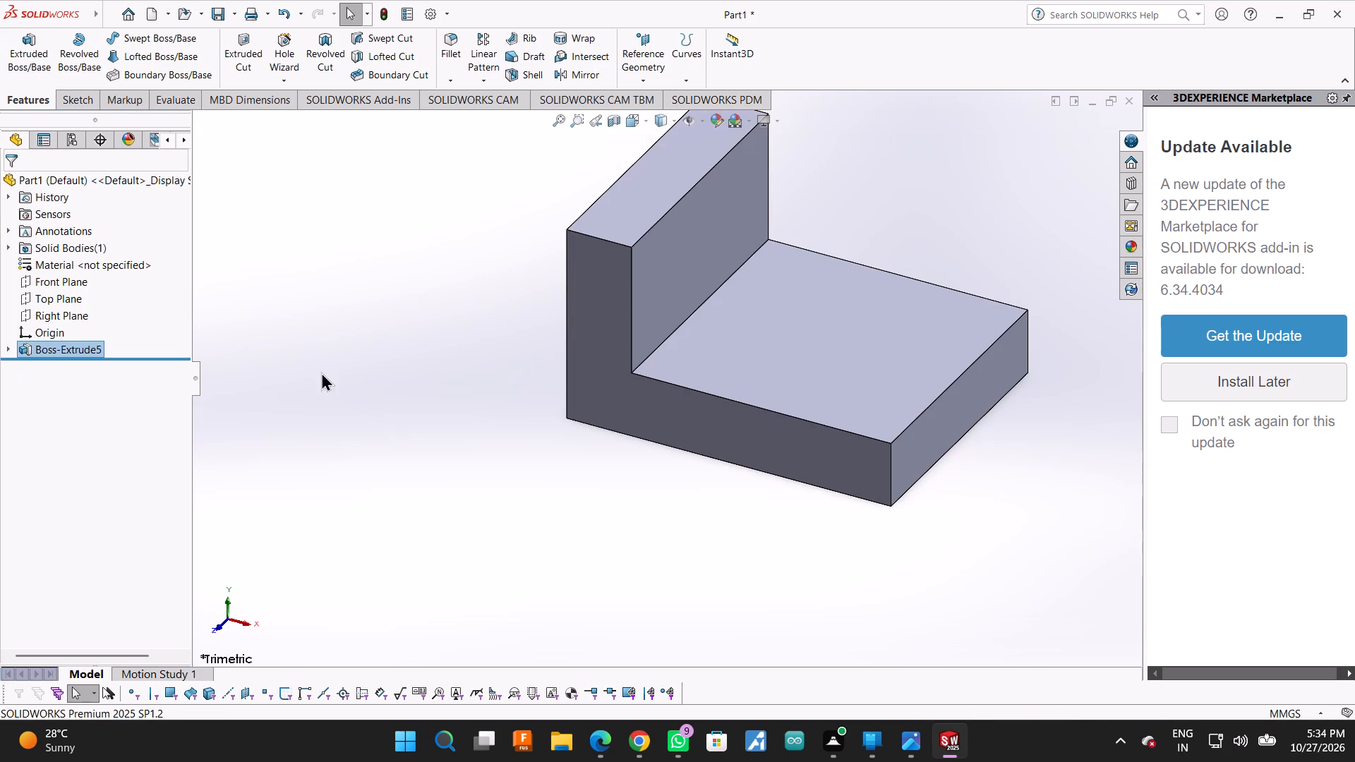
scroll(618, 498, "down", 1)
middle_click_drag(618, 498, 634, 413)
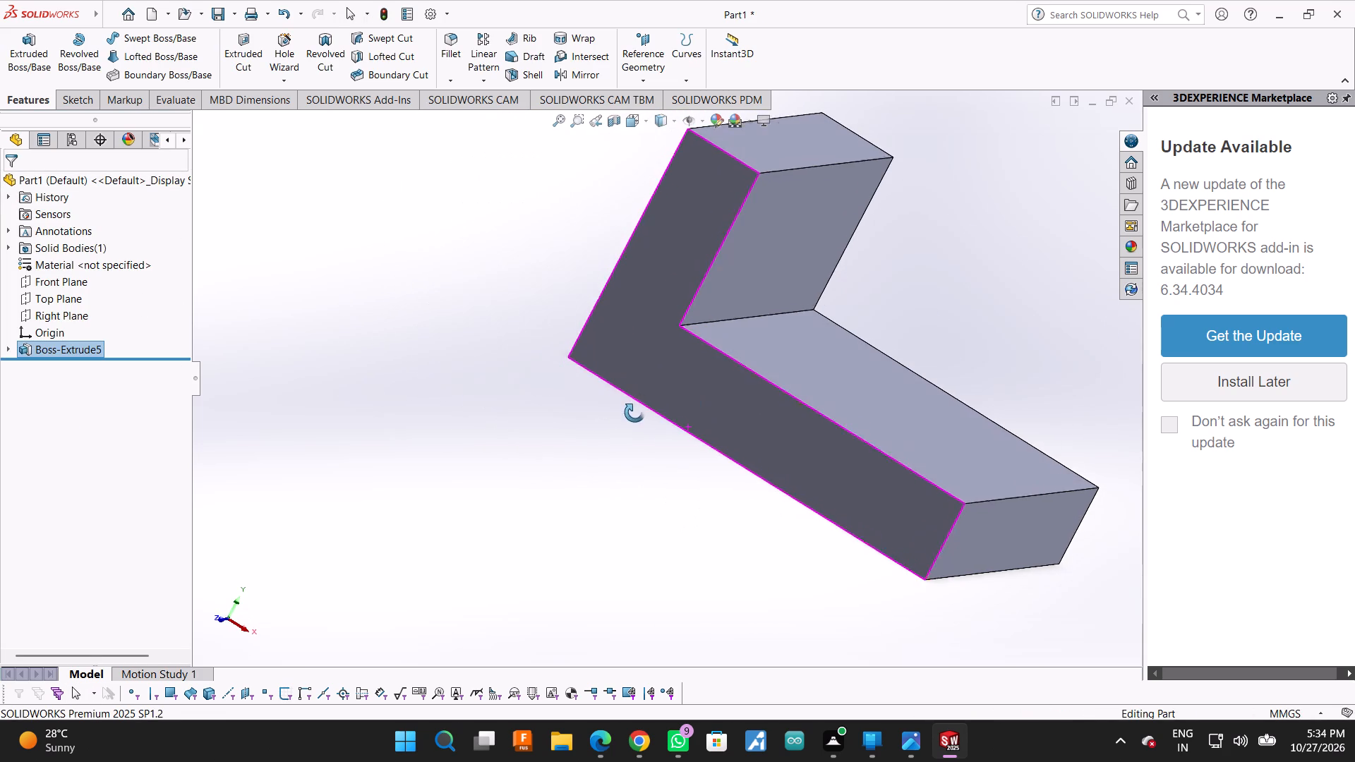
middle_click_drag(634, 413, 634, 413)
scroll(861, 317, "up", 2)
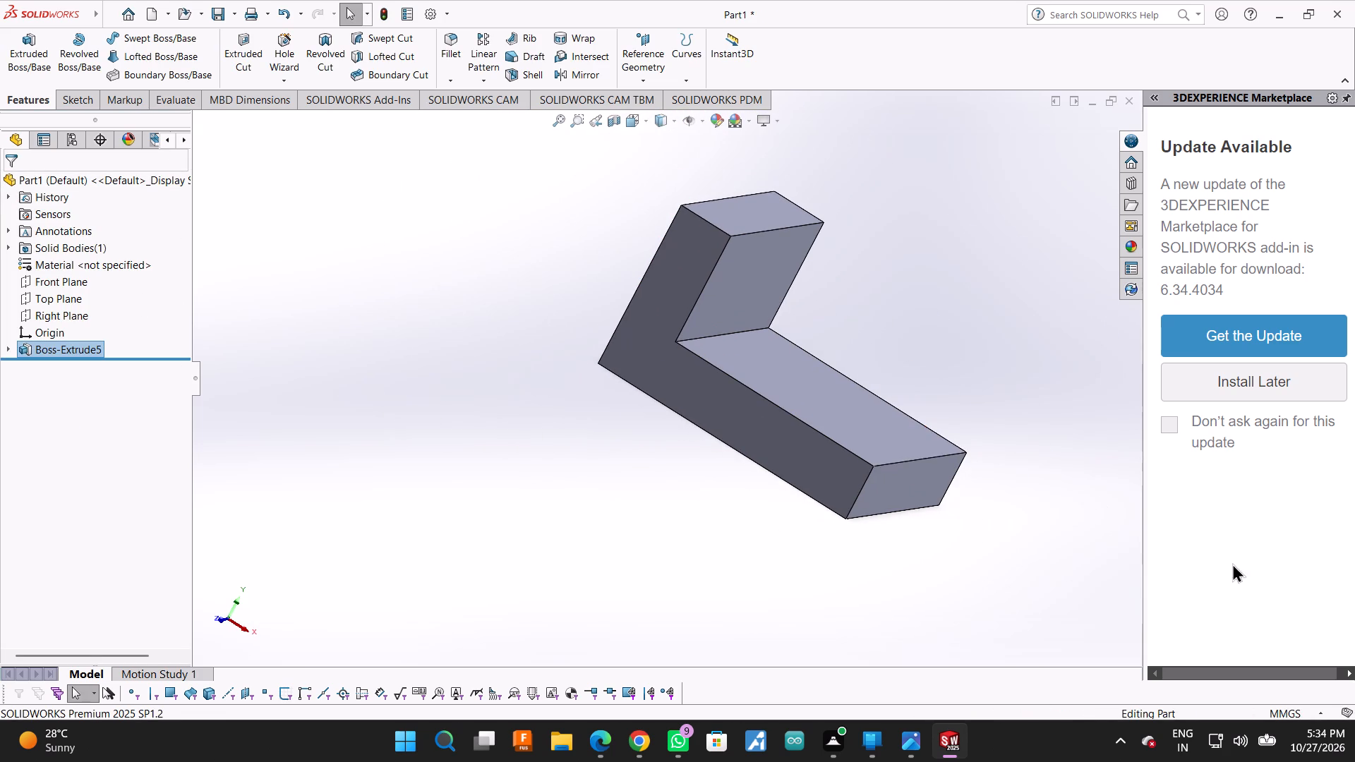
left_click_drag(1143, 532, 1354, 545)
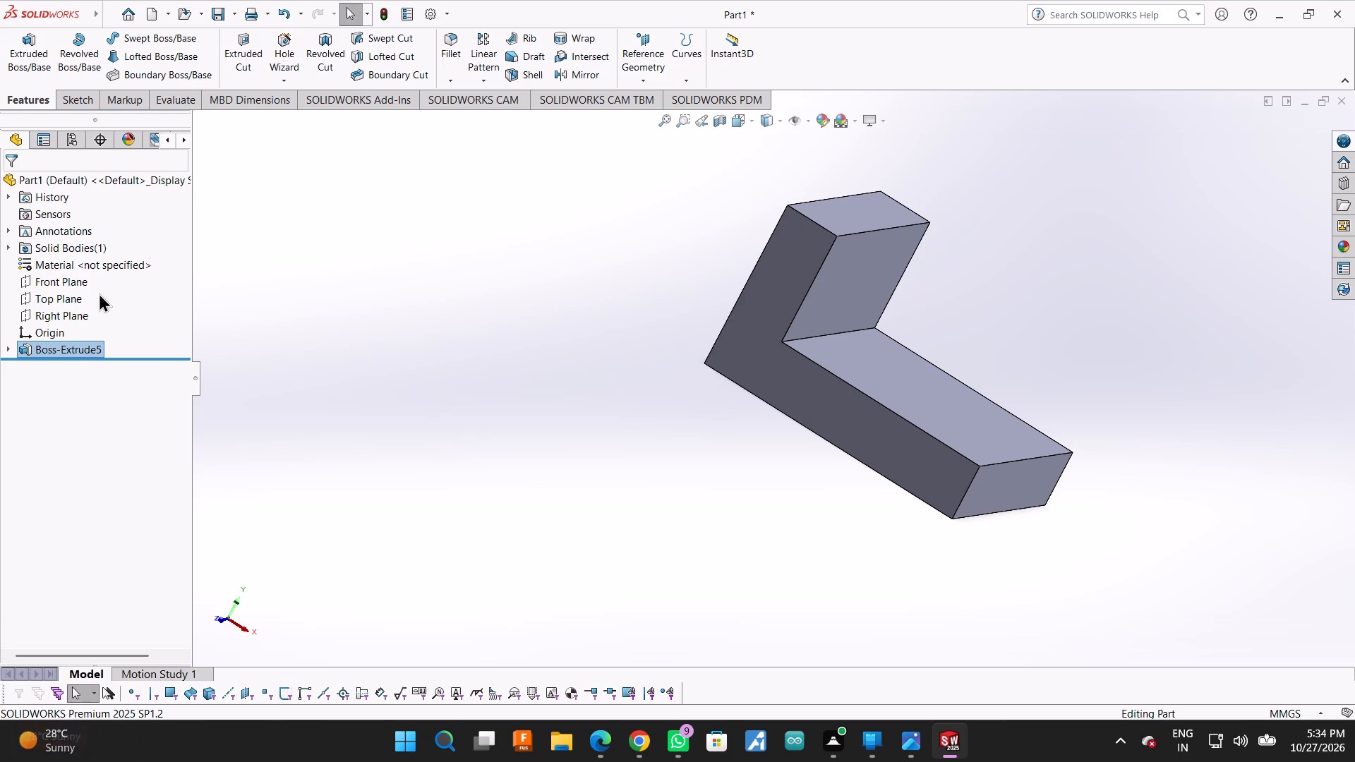
Sketch two concentric circles on the Top Plane, centred on the origin, with radii of about 17.7 mm and 11.3 mm.
left_click(61, 304)
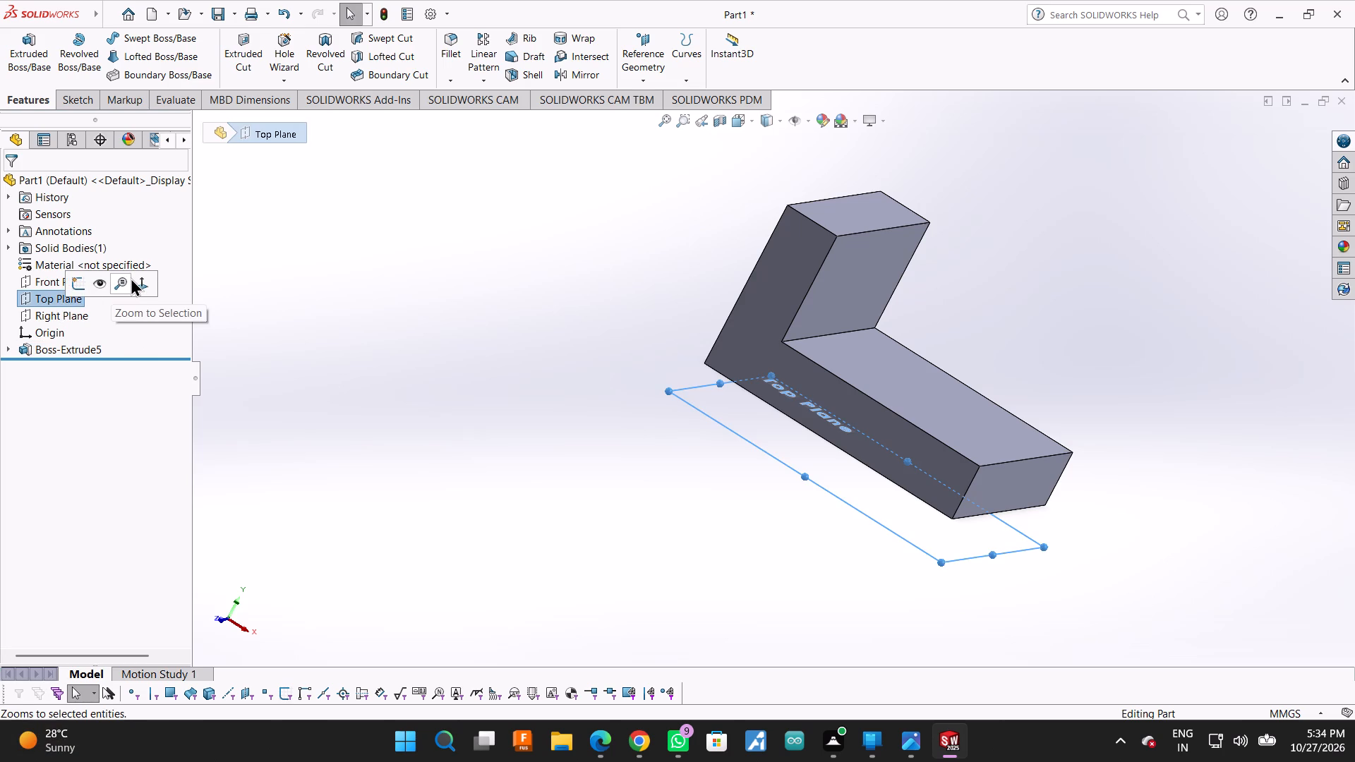
left_click(131, 277)
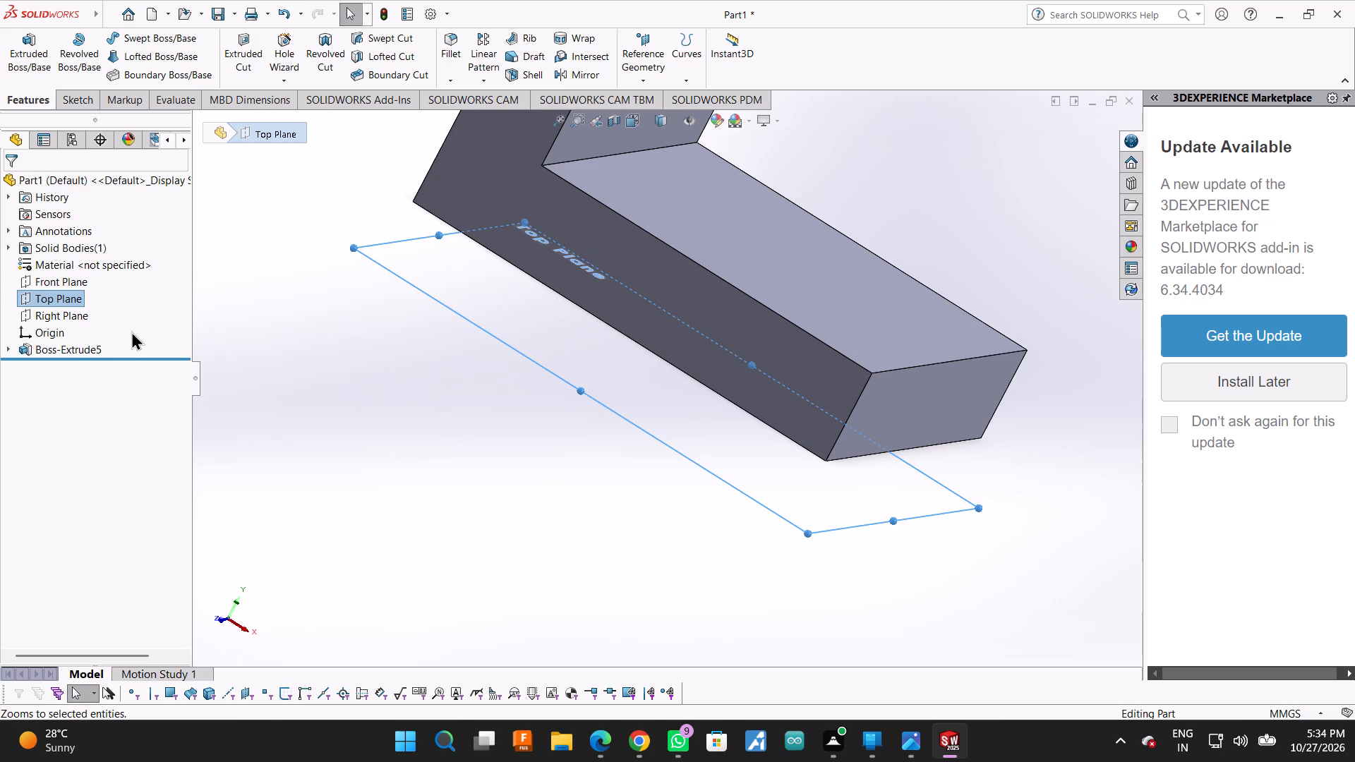
left_click(91, 300)
left_click(73, 290)
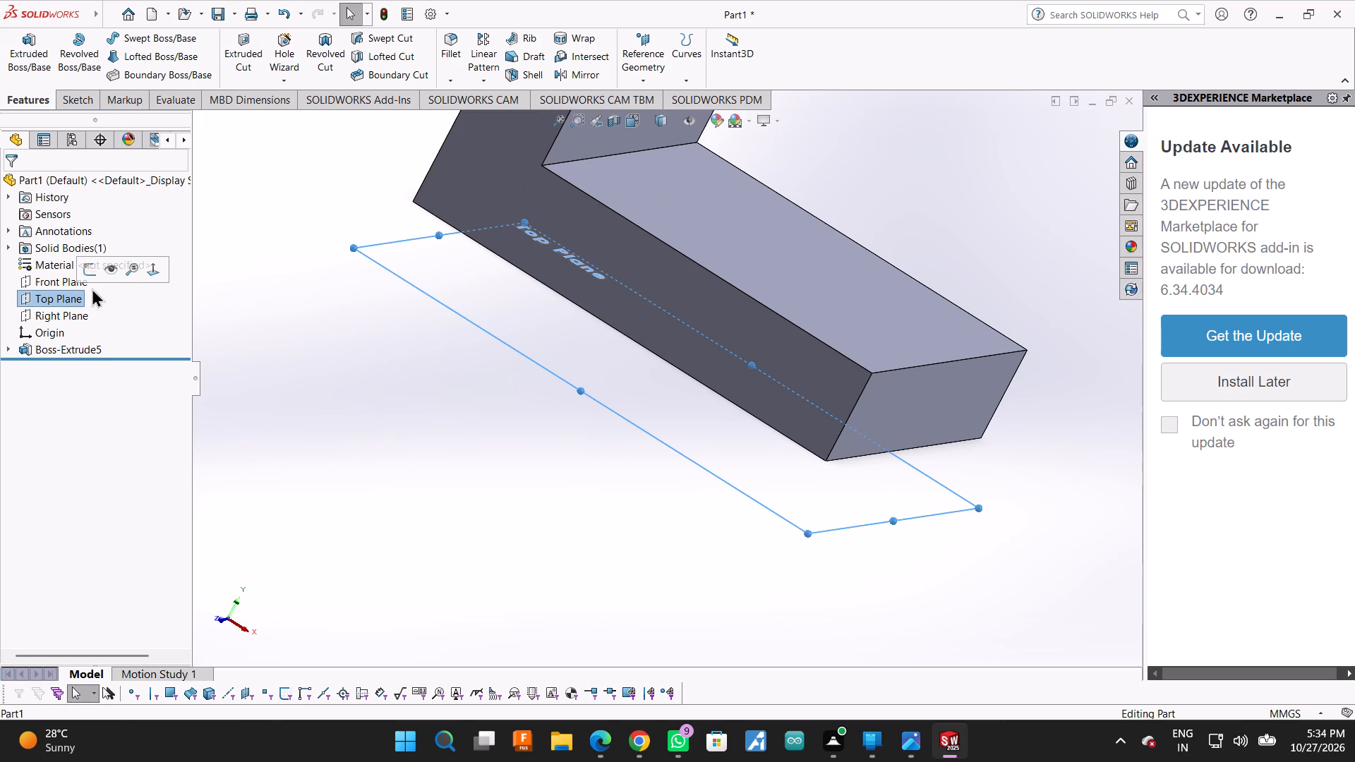
left_click(144, 270)
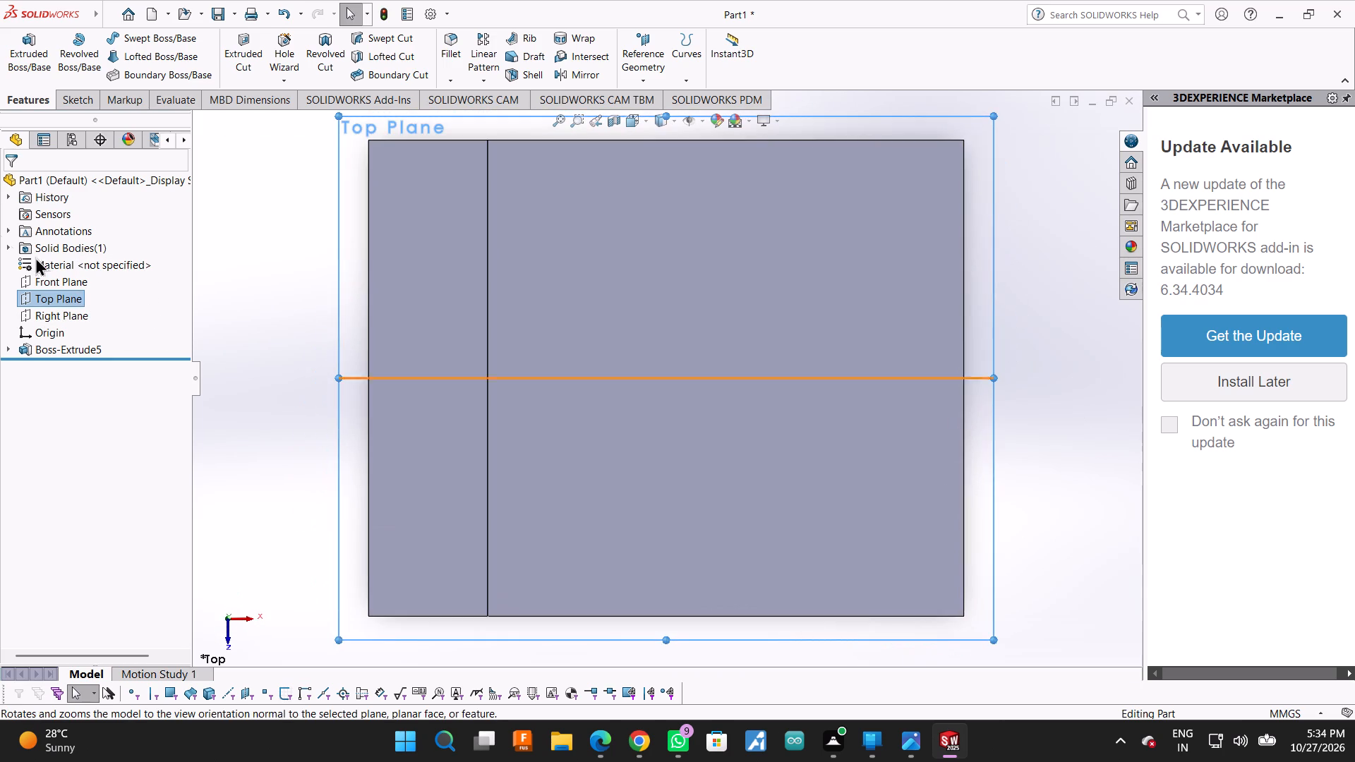
left_click(67, 97)
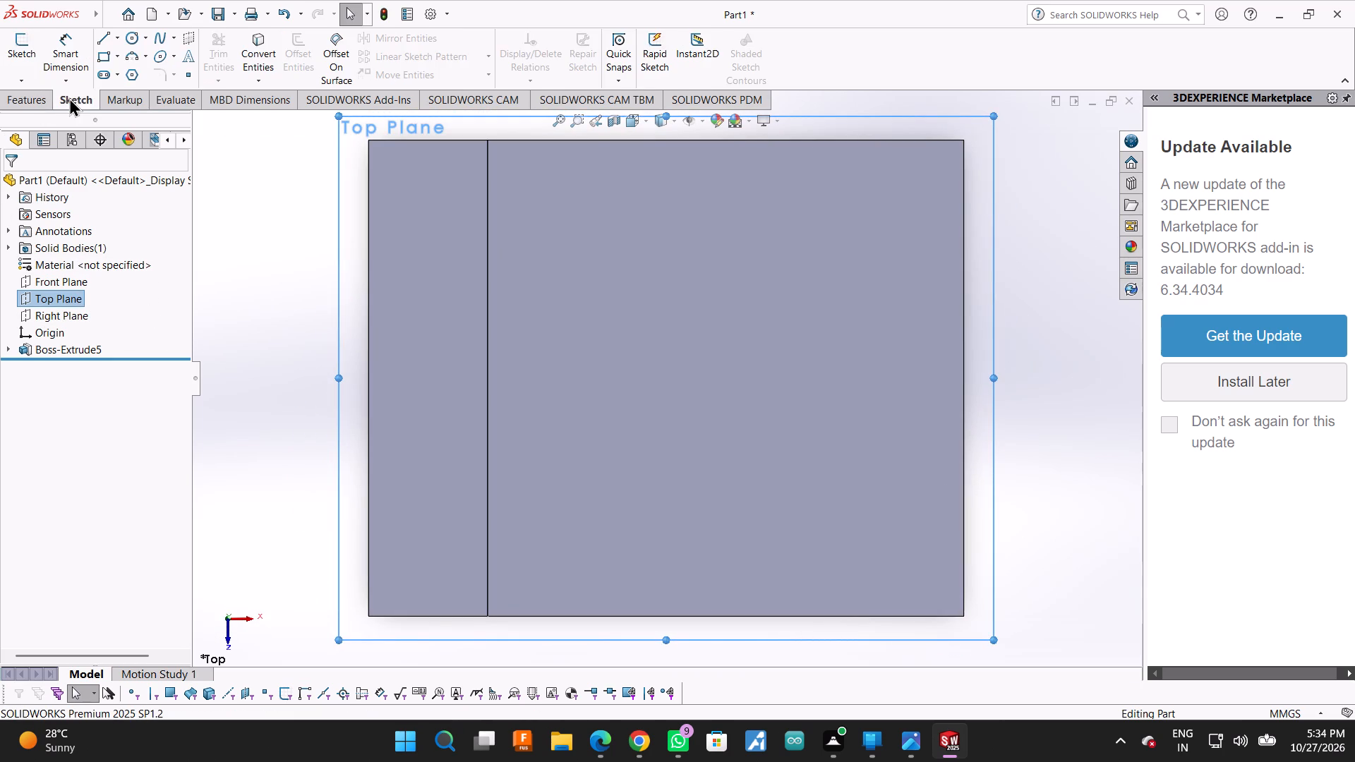
left_click(126, 40)
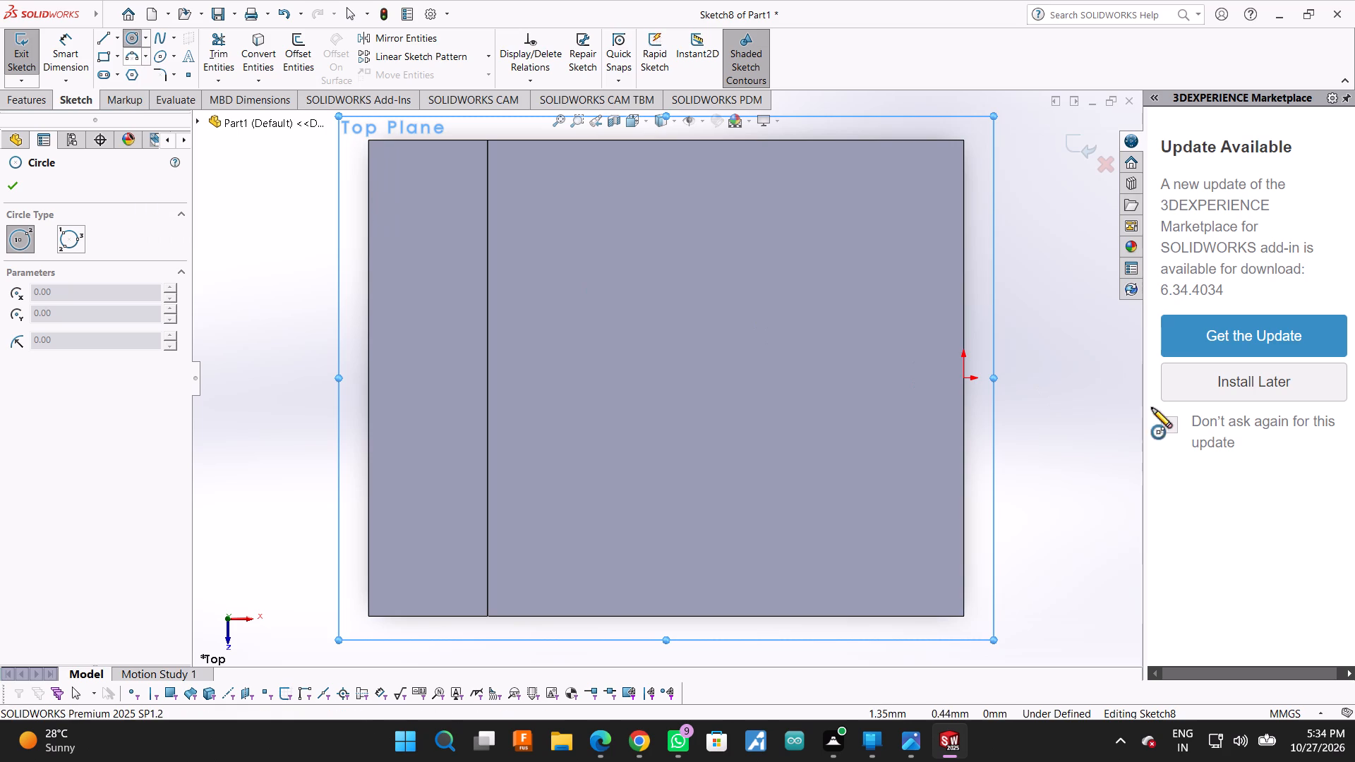
scroll(836, 447, "up", 2)
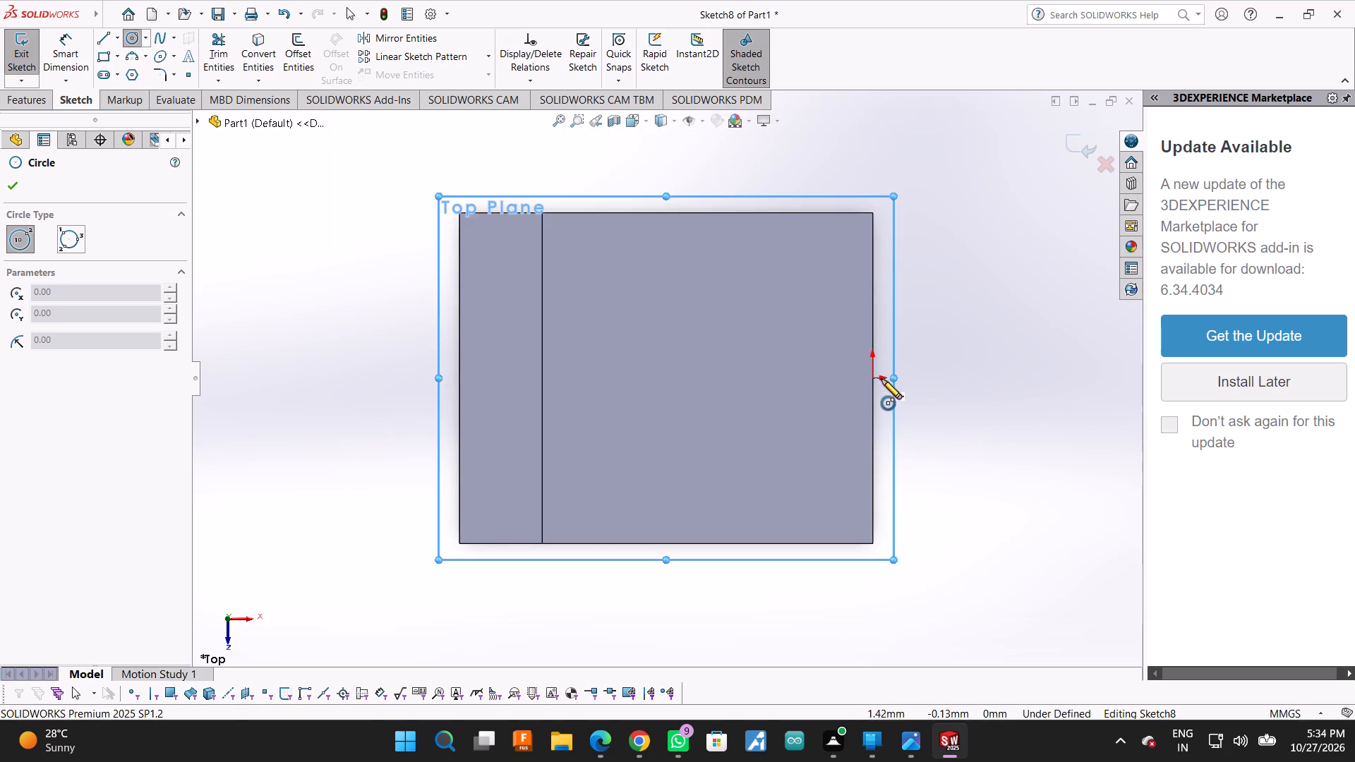
left_click(872, 377)
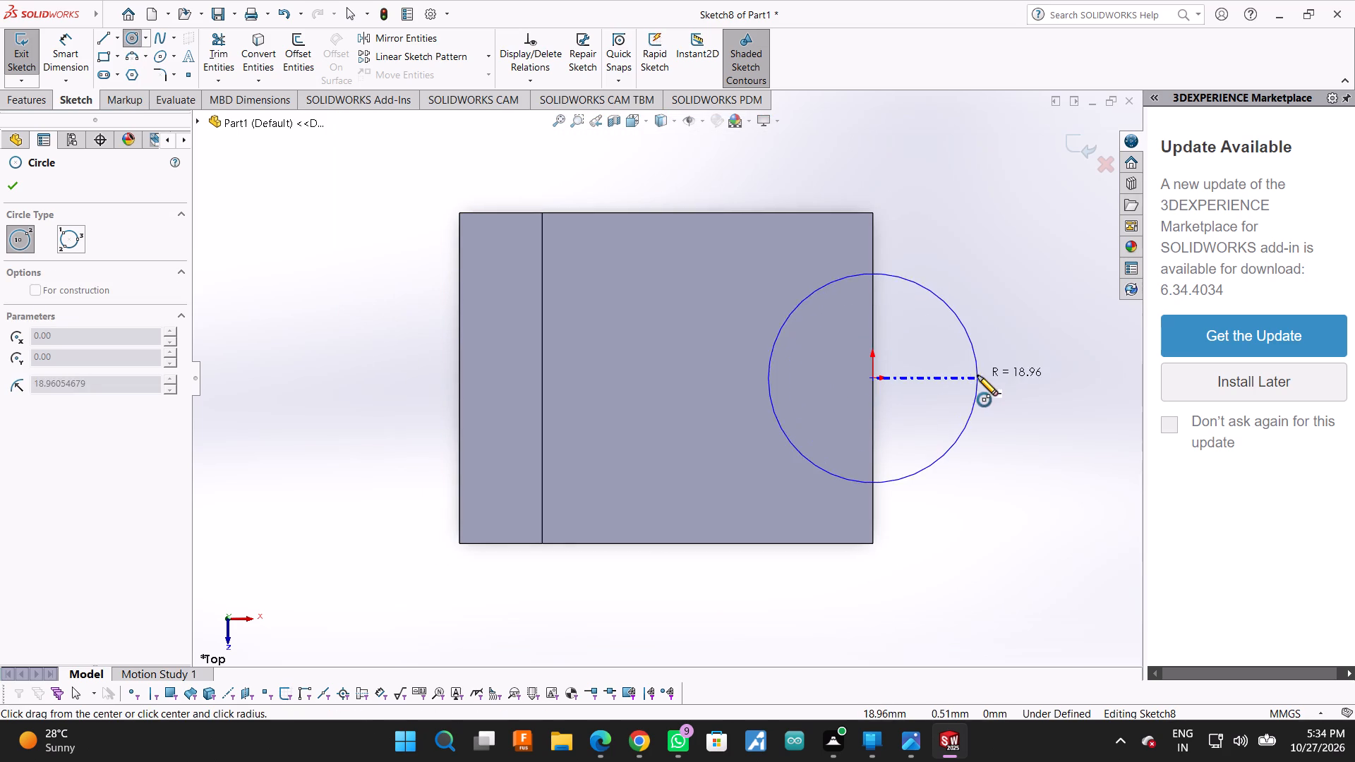
left_click(970, 380)
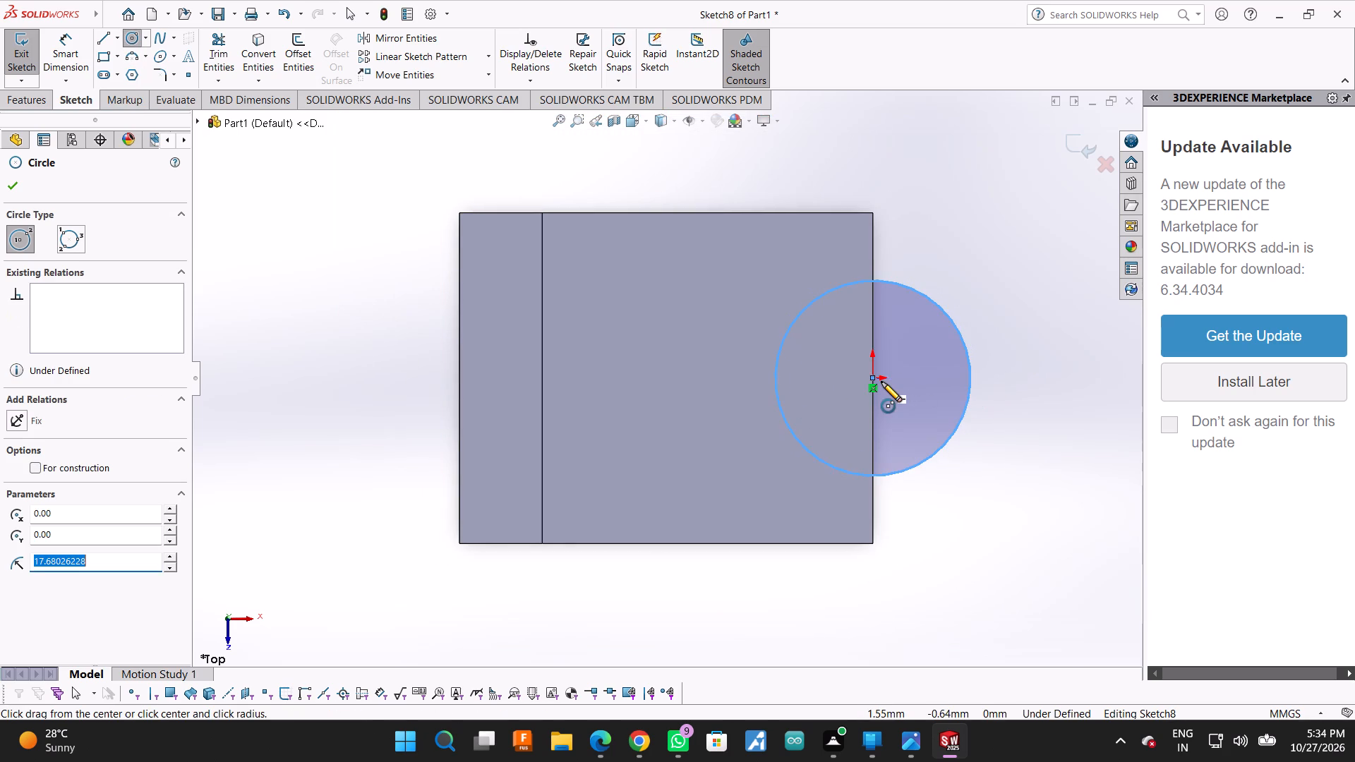
left_click_drag(872, 379, 879, 377)
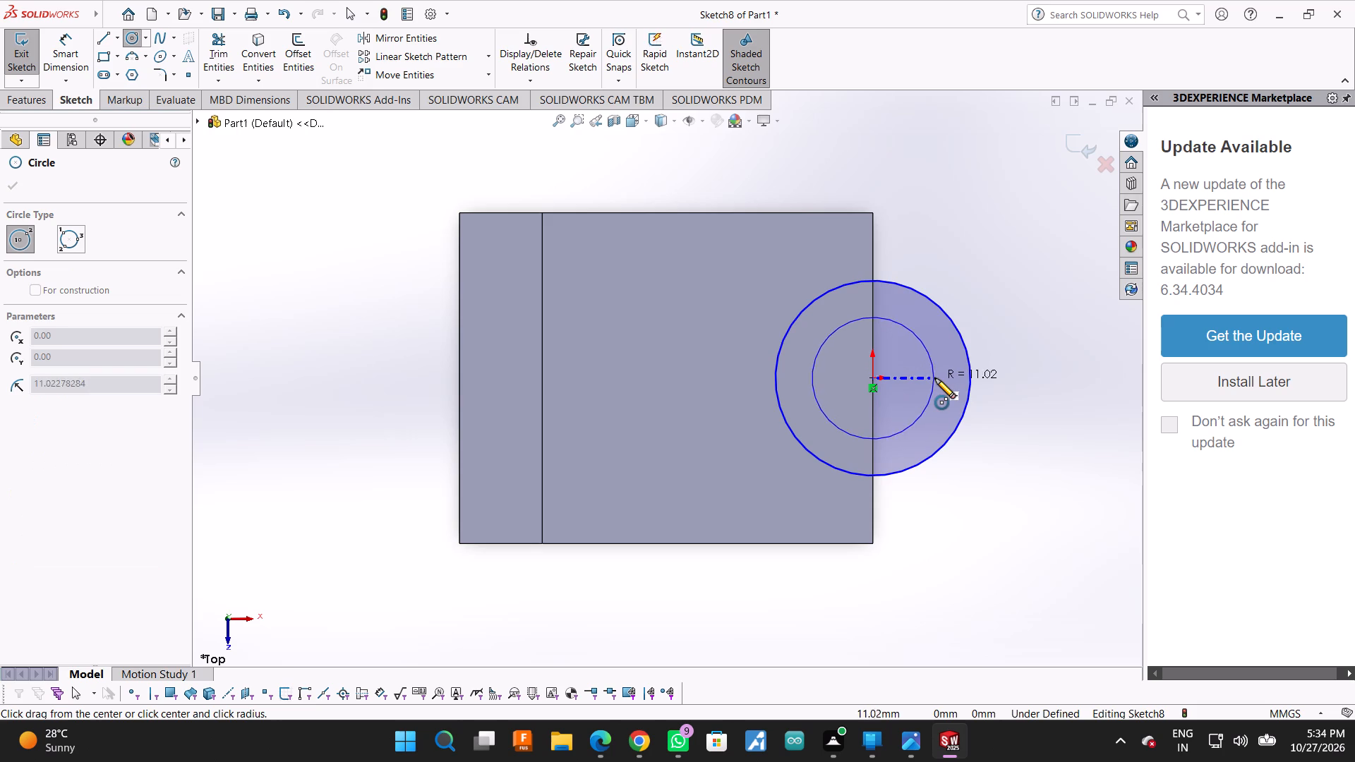
left_click(935, 378)
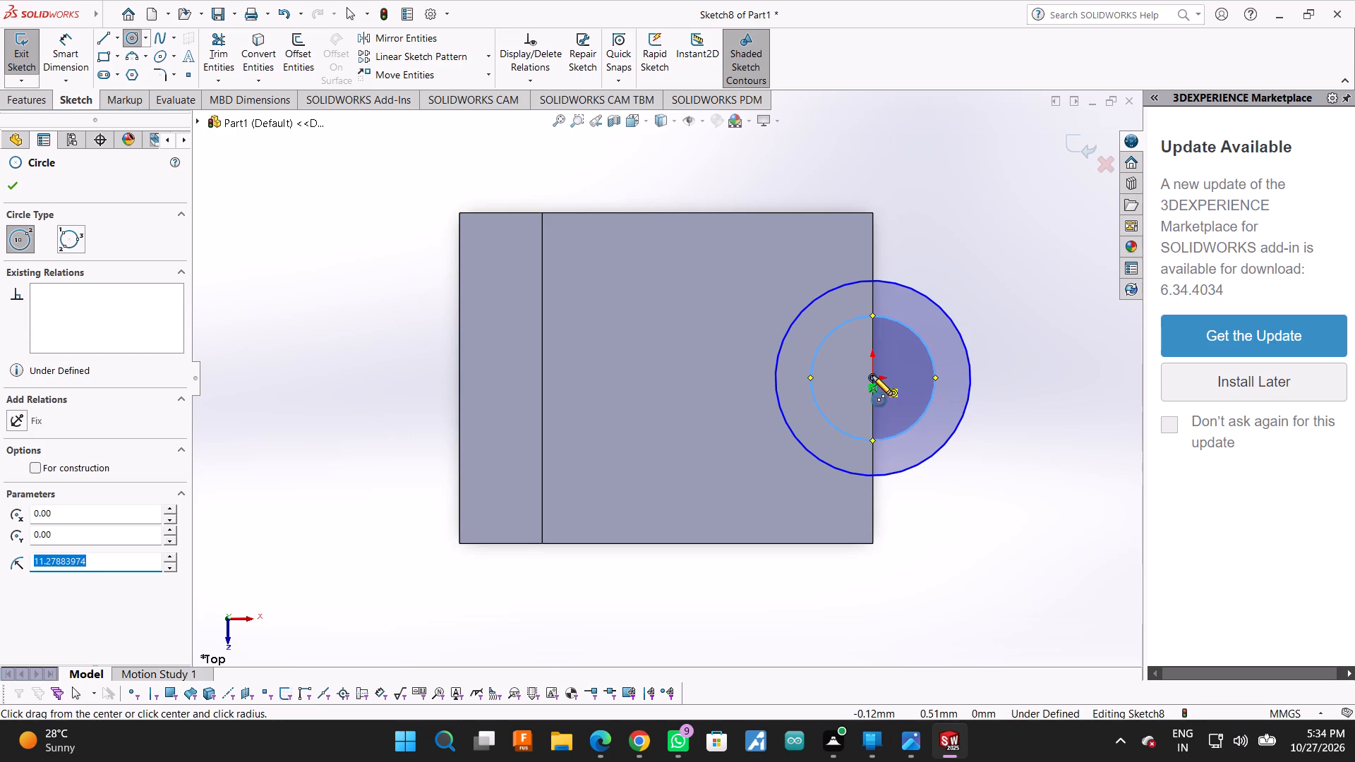
Sketch two more concentric circles beyond the part, horizontally about 65 mm from the origin, with radii of about 18.4 mm and 10.3 mm.
scroll(209, 442, "up", 3)
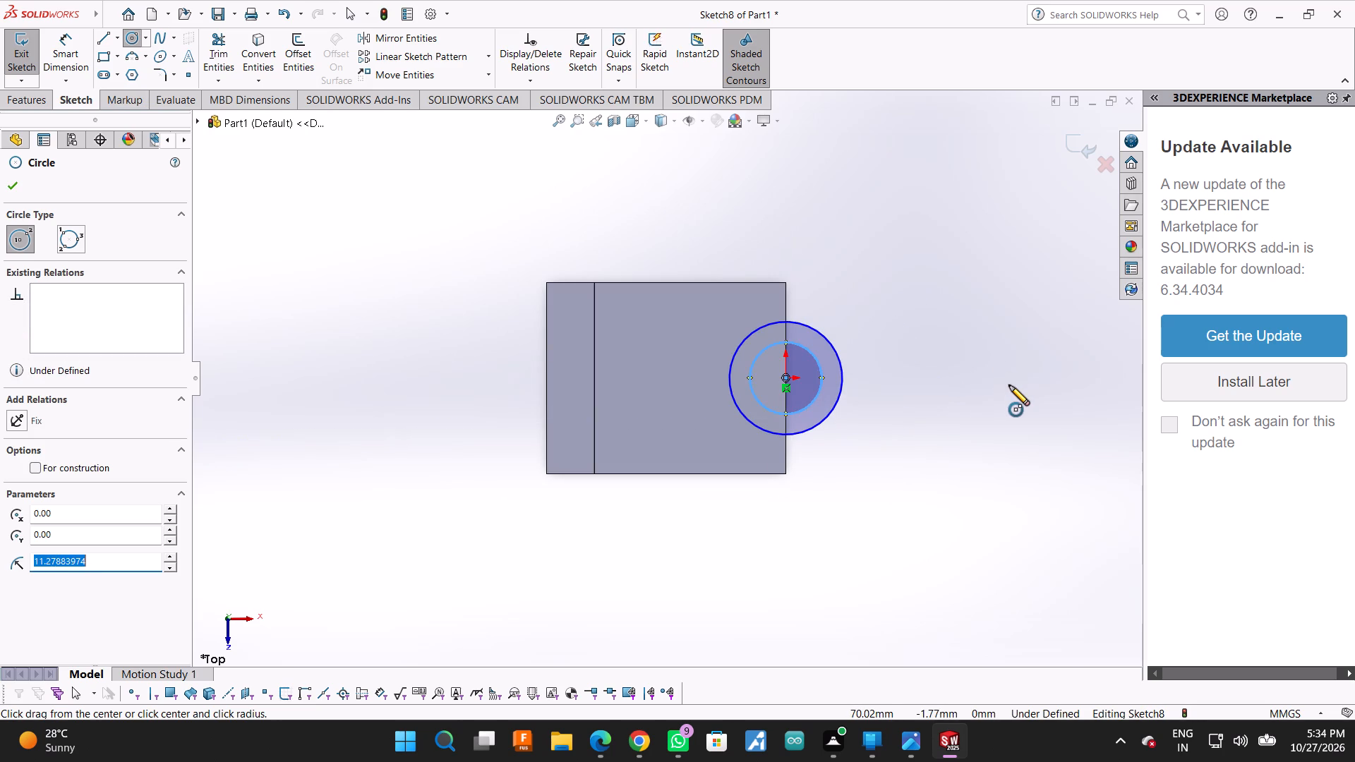
left_click(994, 381)
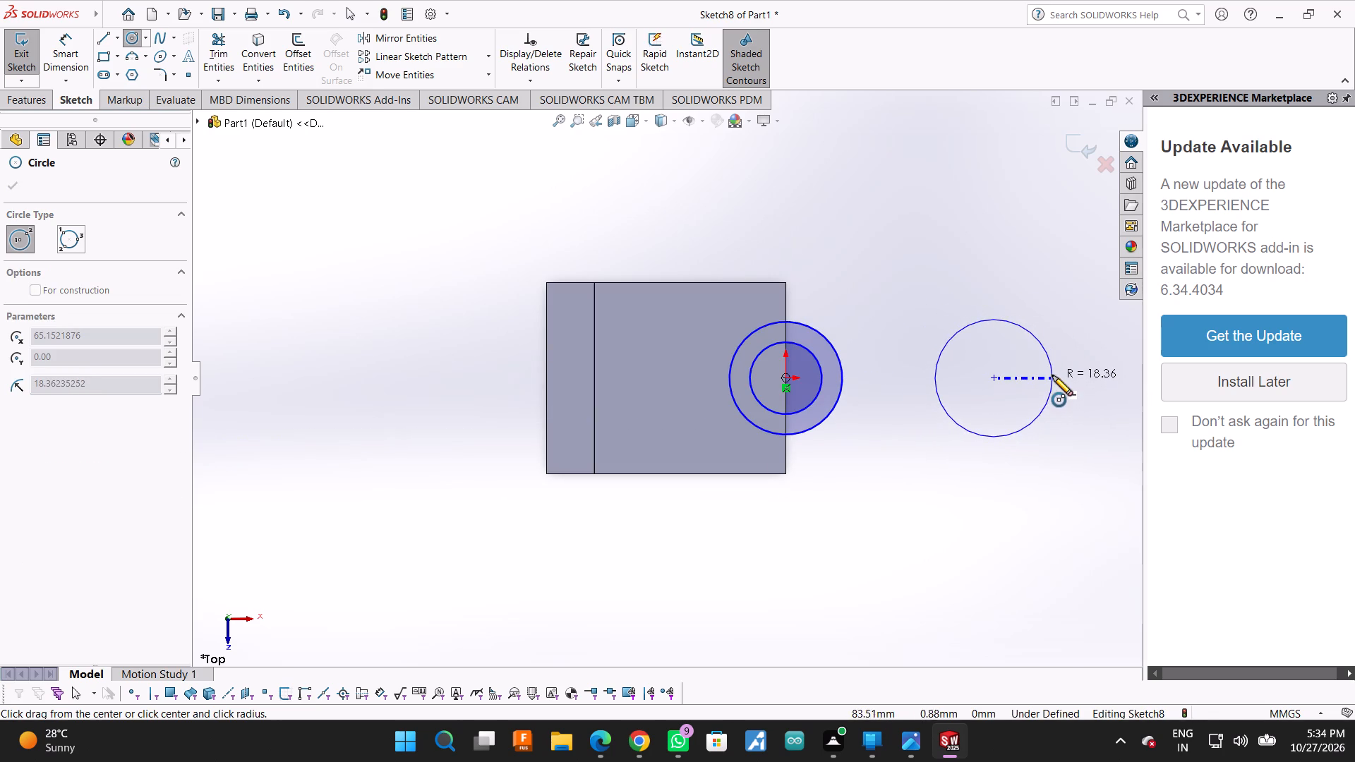
left_click(1052, 375)
left_click(992, 379)
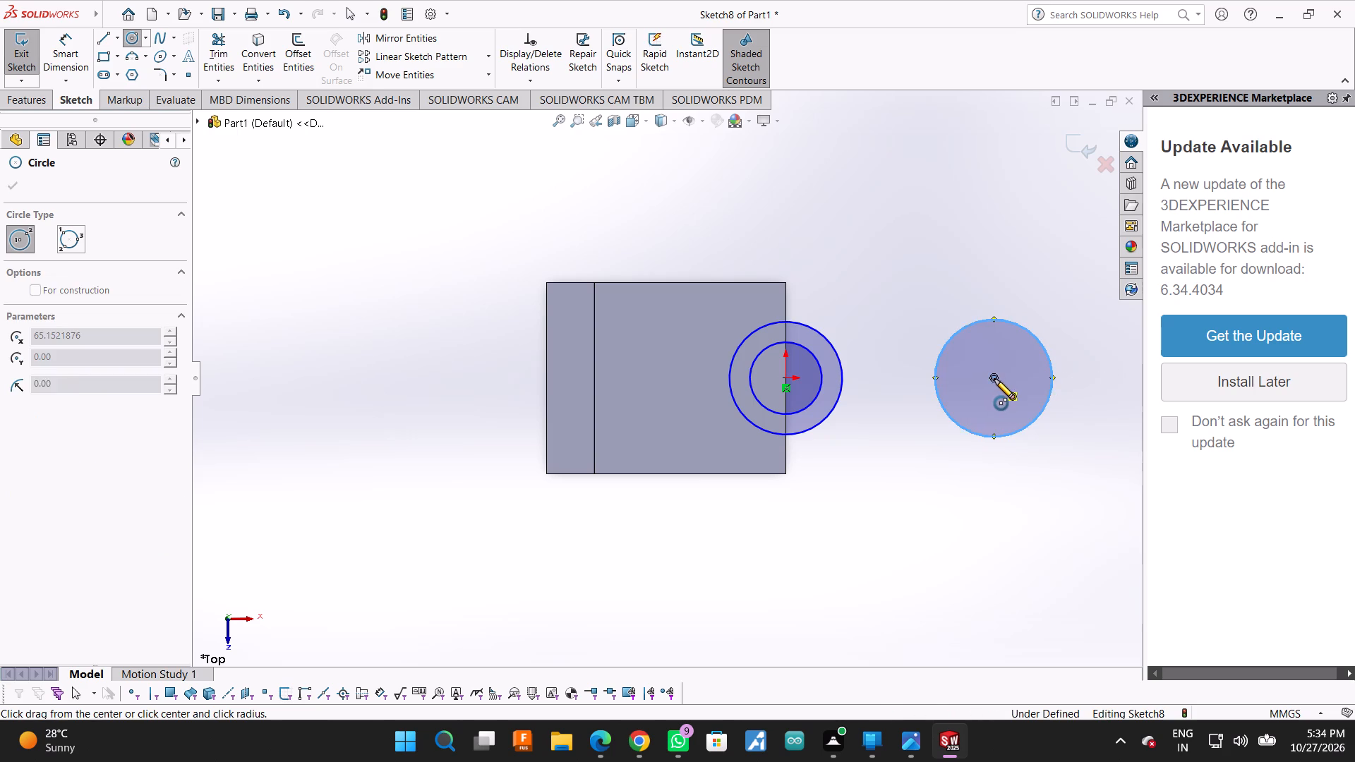
left_click(1026, 383)
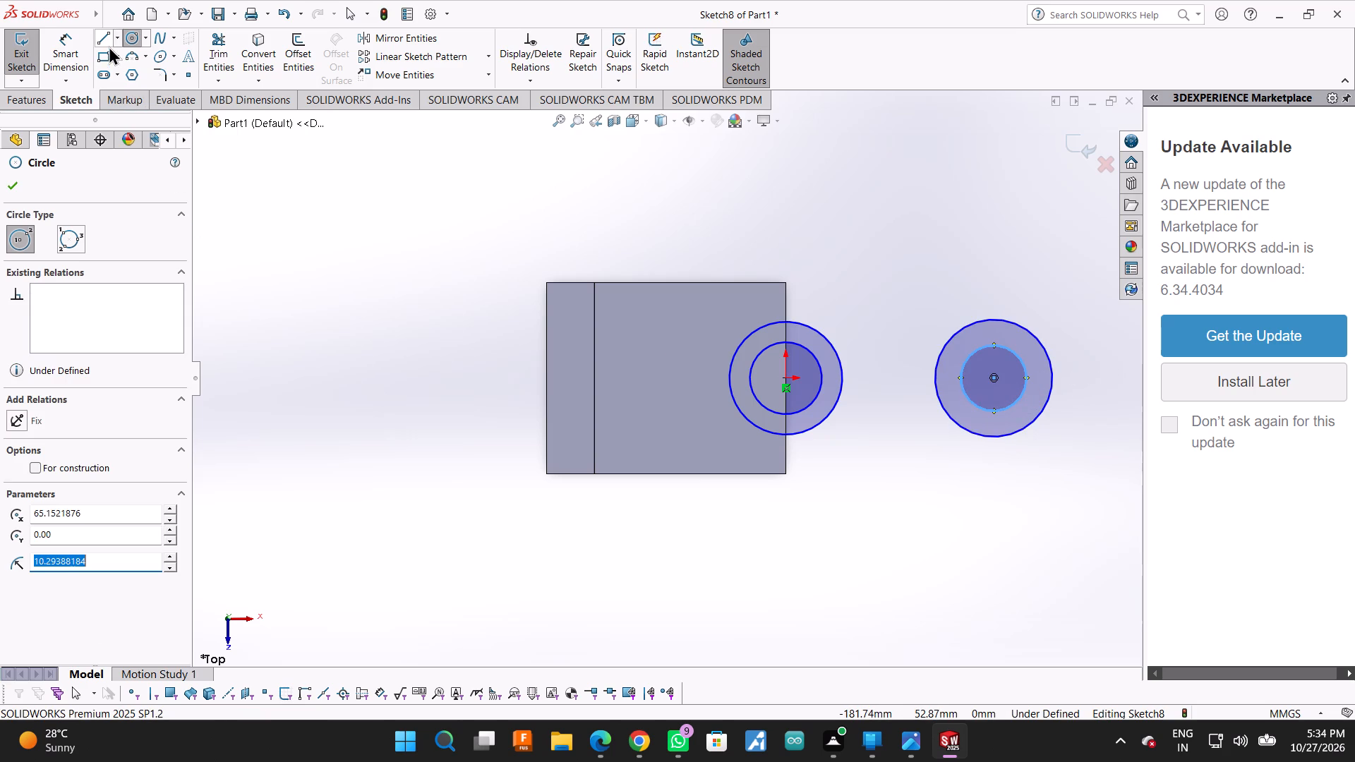
Draw a horizontal centerline from the origin to the centre of the outlying circle pair.
left_click(75, 38)
scroll(780, 362, "down", 1)
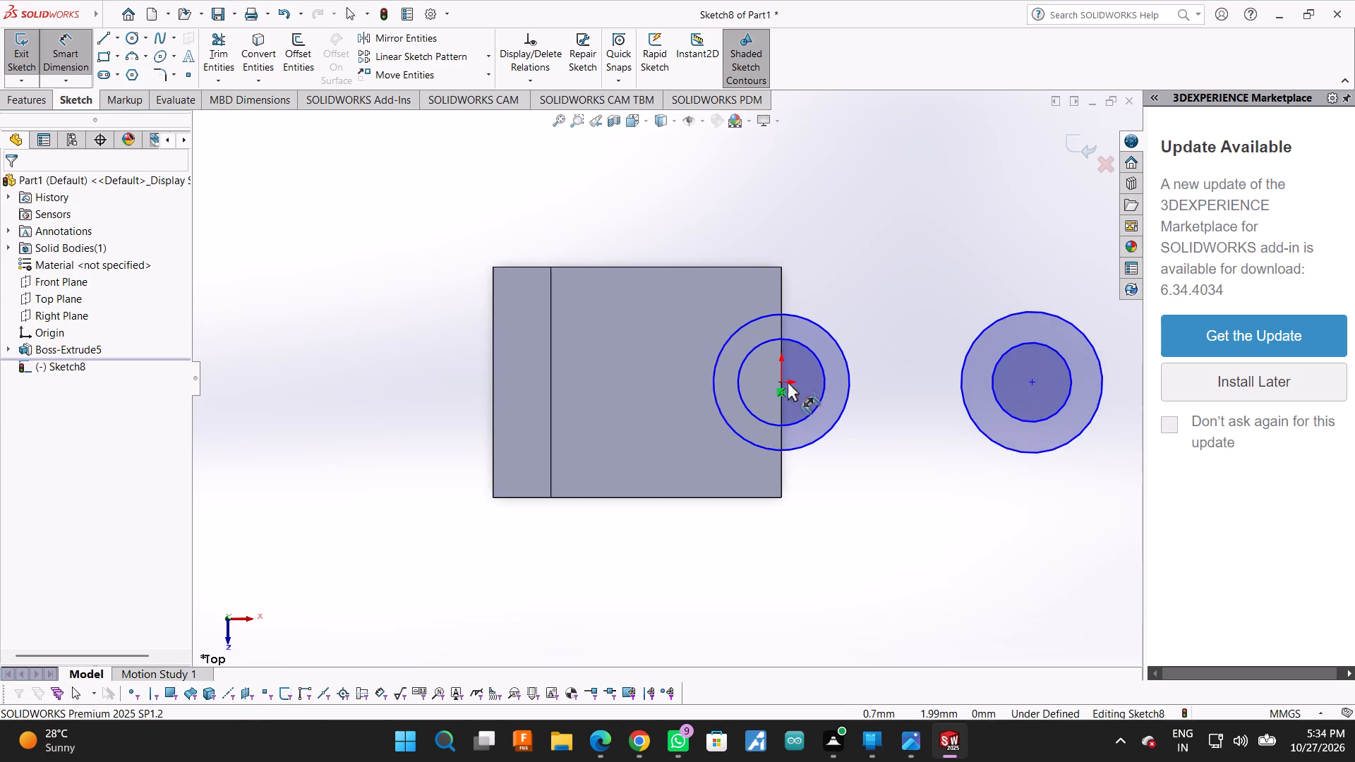
scroll(788, 382, "down", 1)
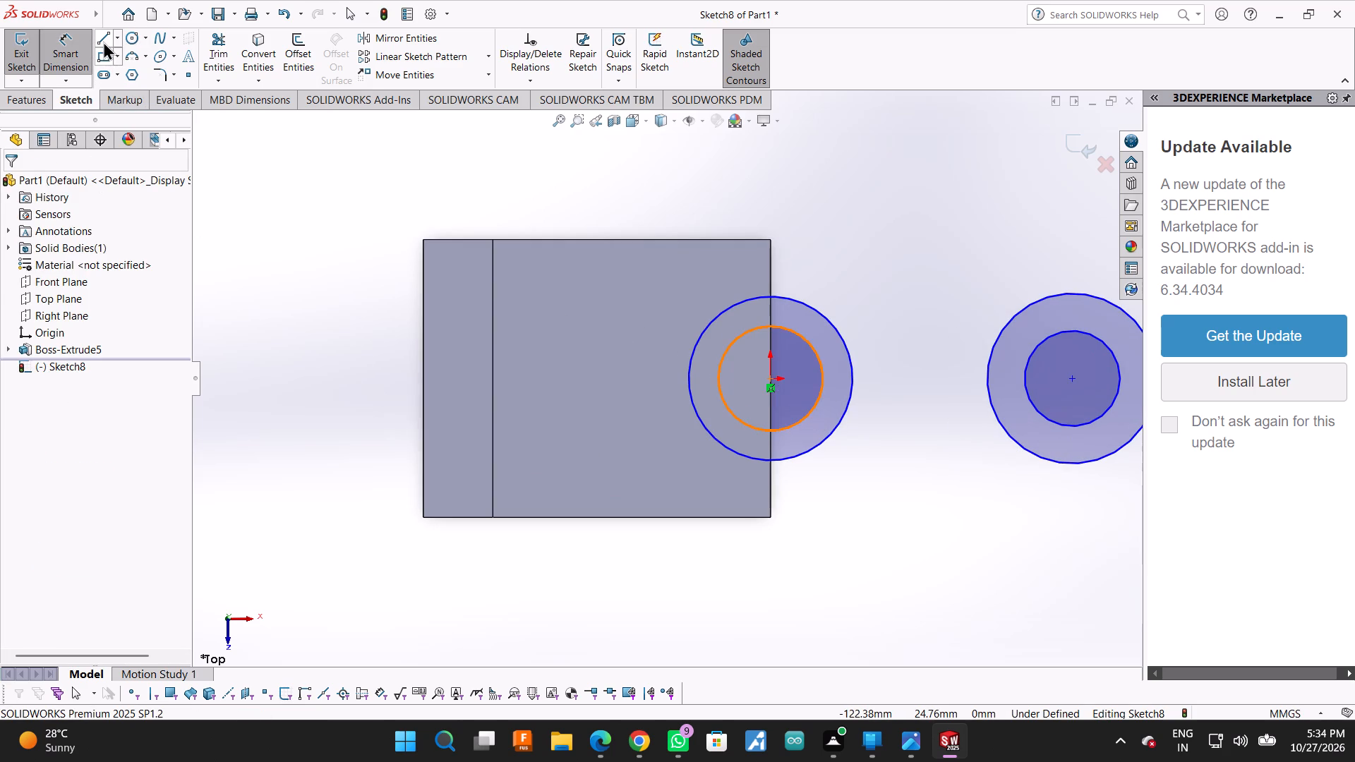
left_click(103, 41)
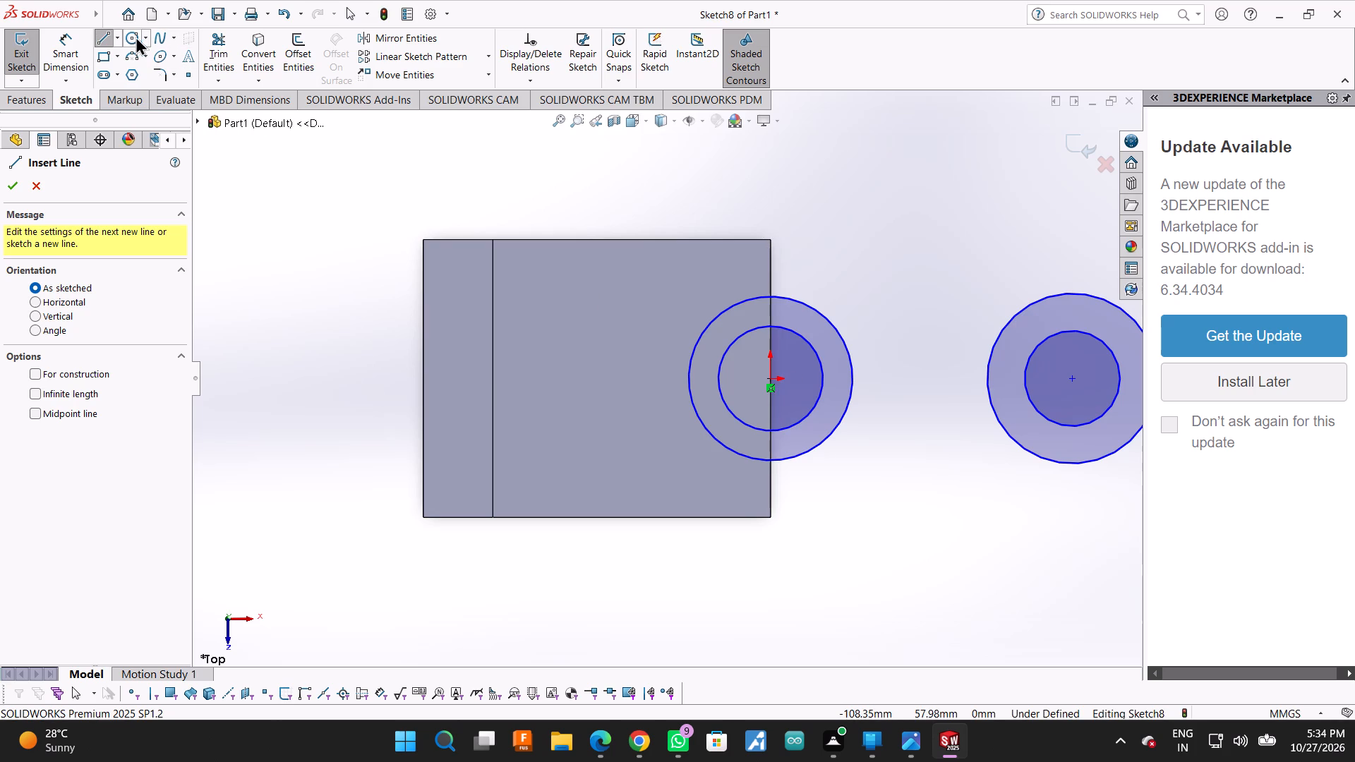
left_click(114, 28)
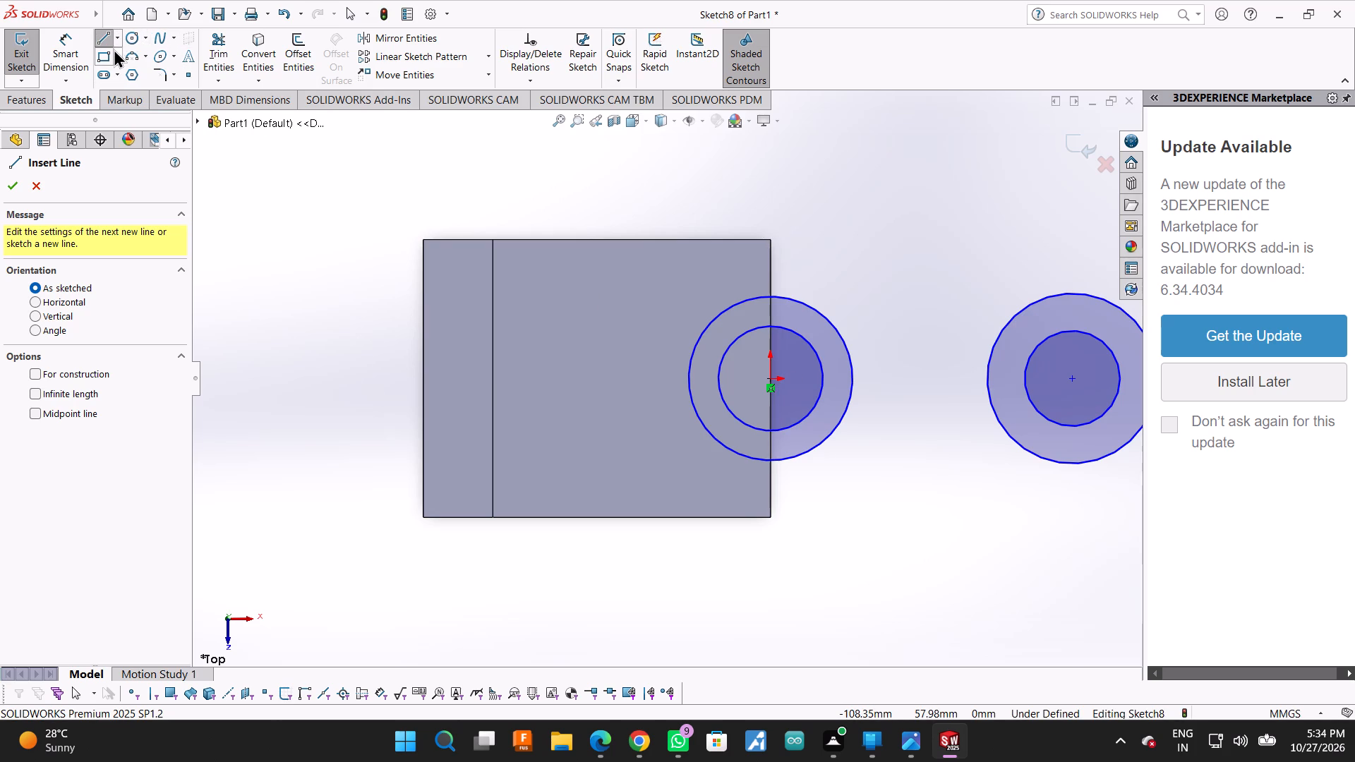
left_click(115, 38)
left_click_drag(109, 68, 118, 74)
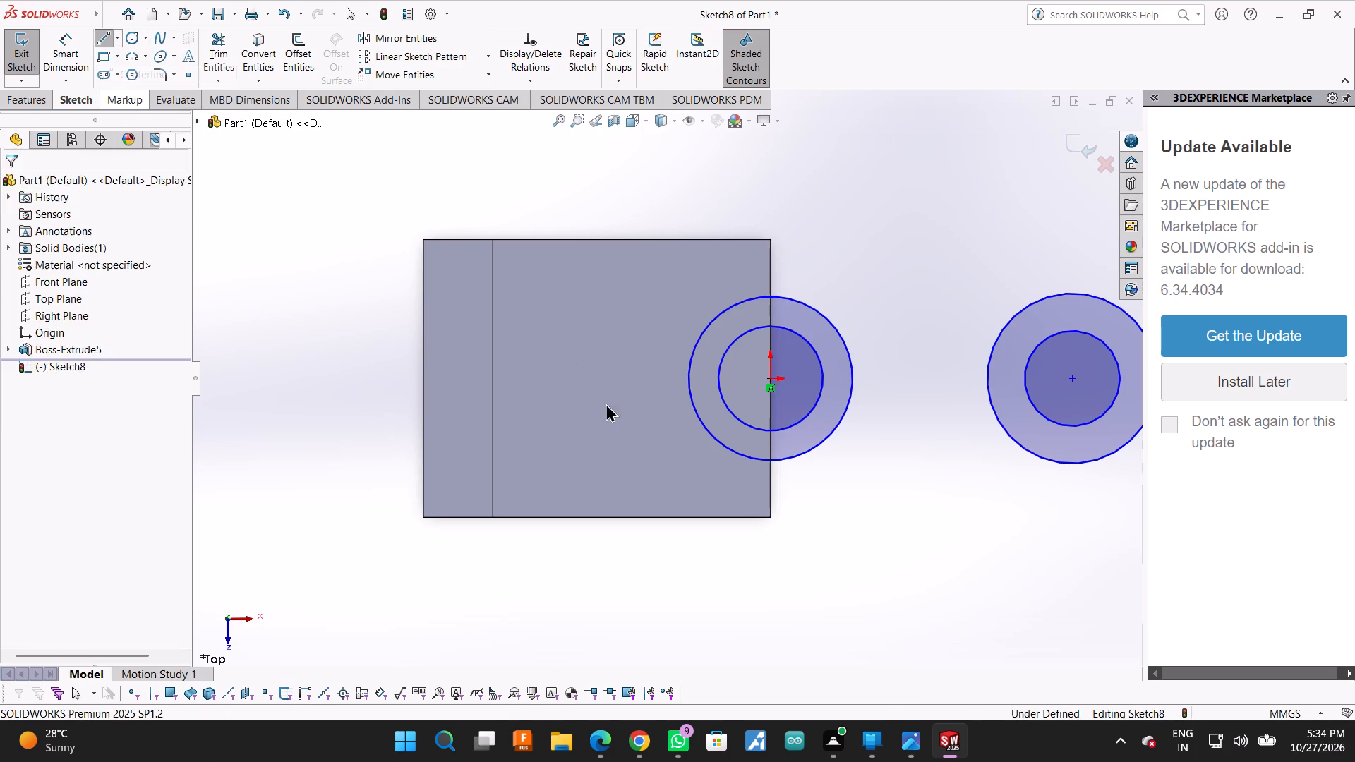
left_click(771, 377)
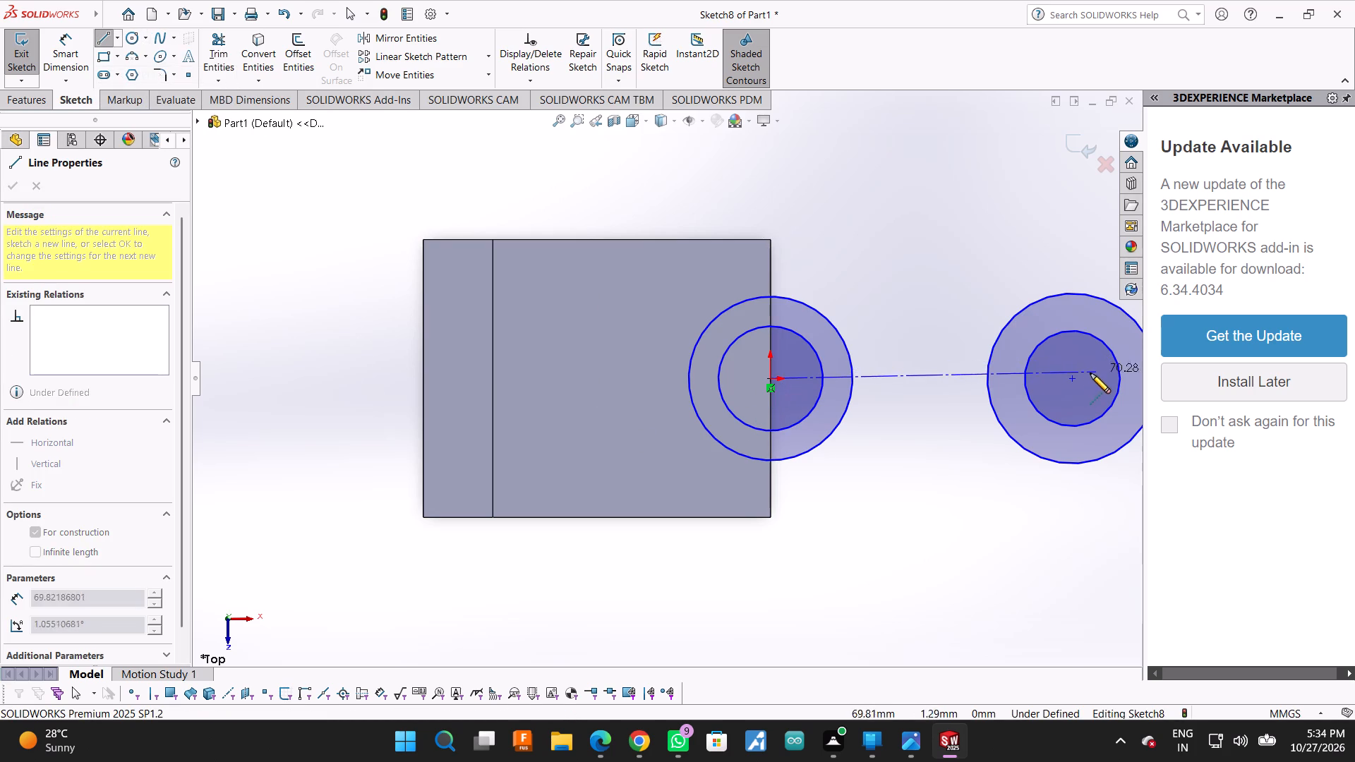
left_click(1071, 379)
key("Escape")
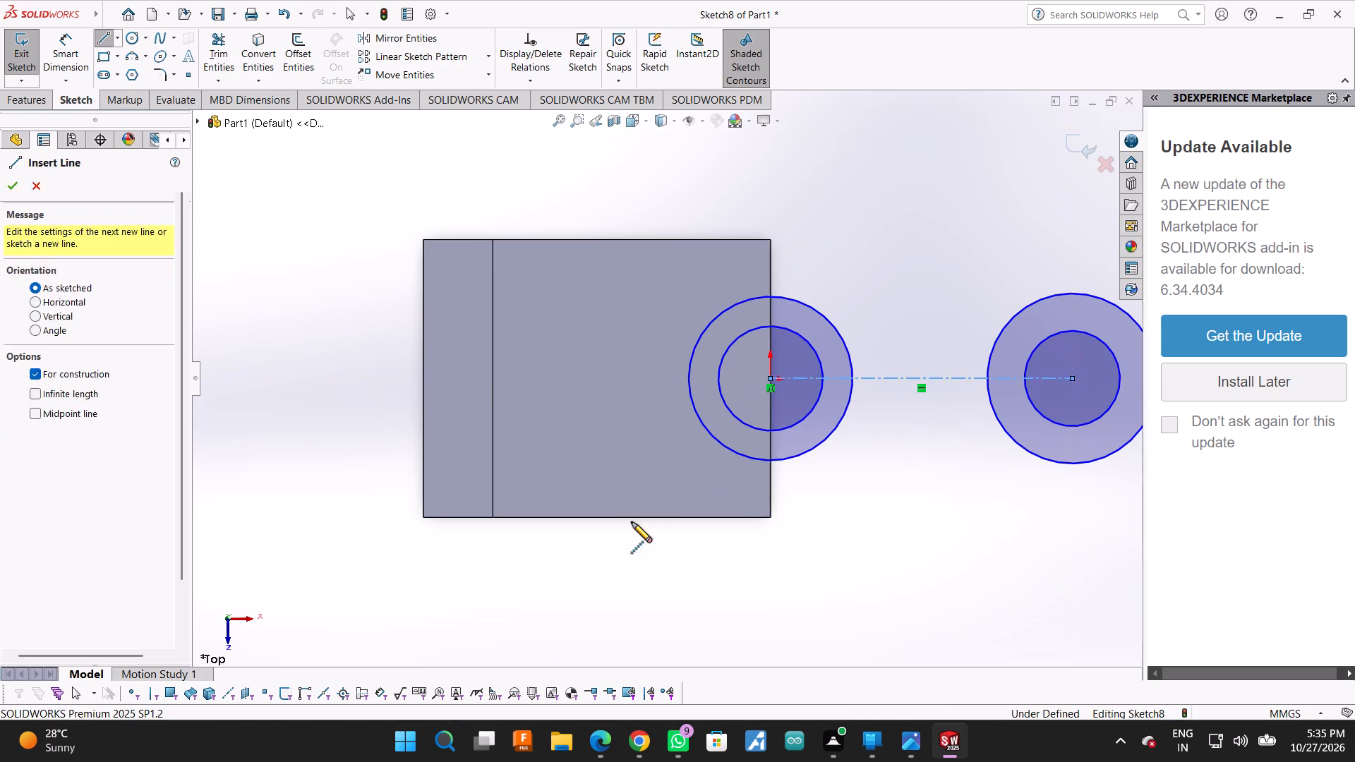
Dimension the centerline between the two circle centres to 75 mm.
left_click(64, 34)
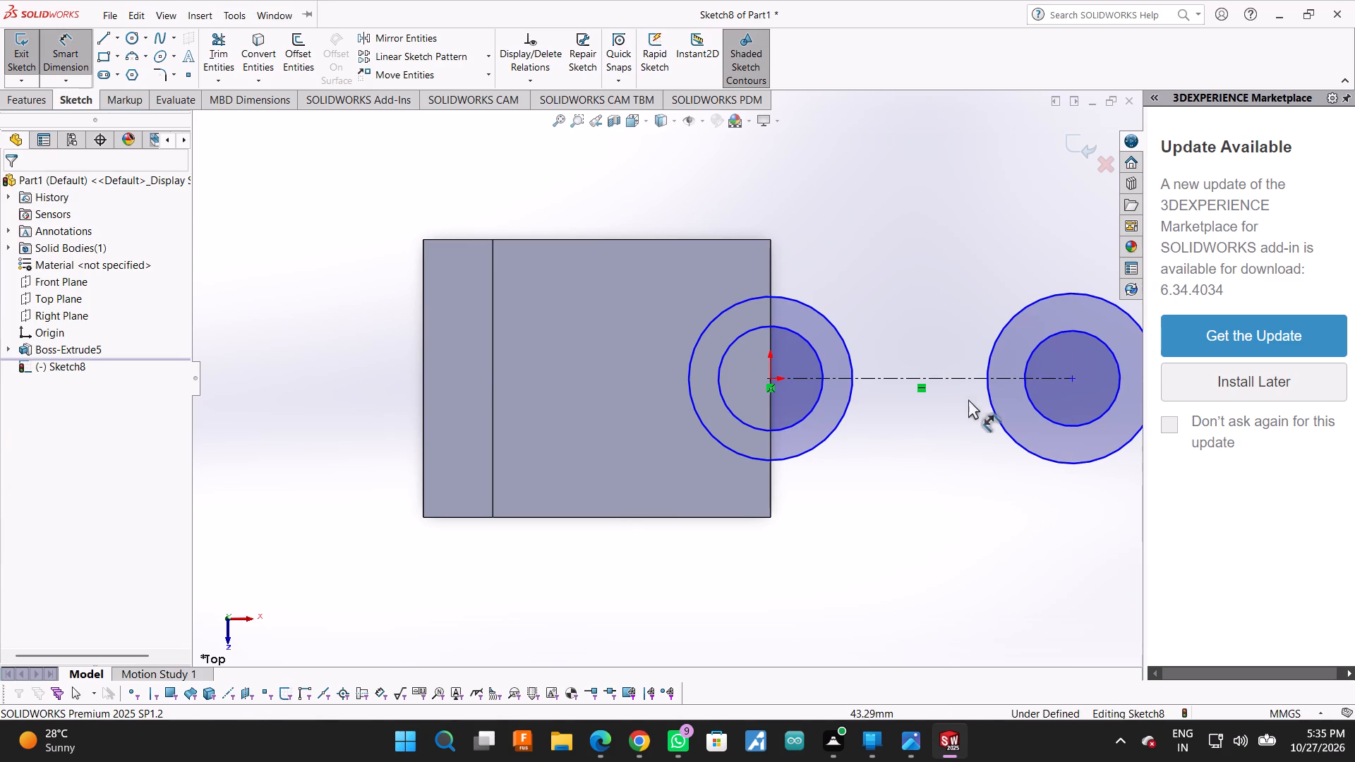
left_click(958, 377)
left_click(952, 569)
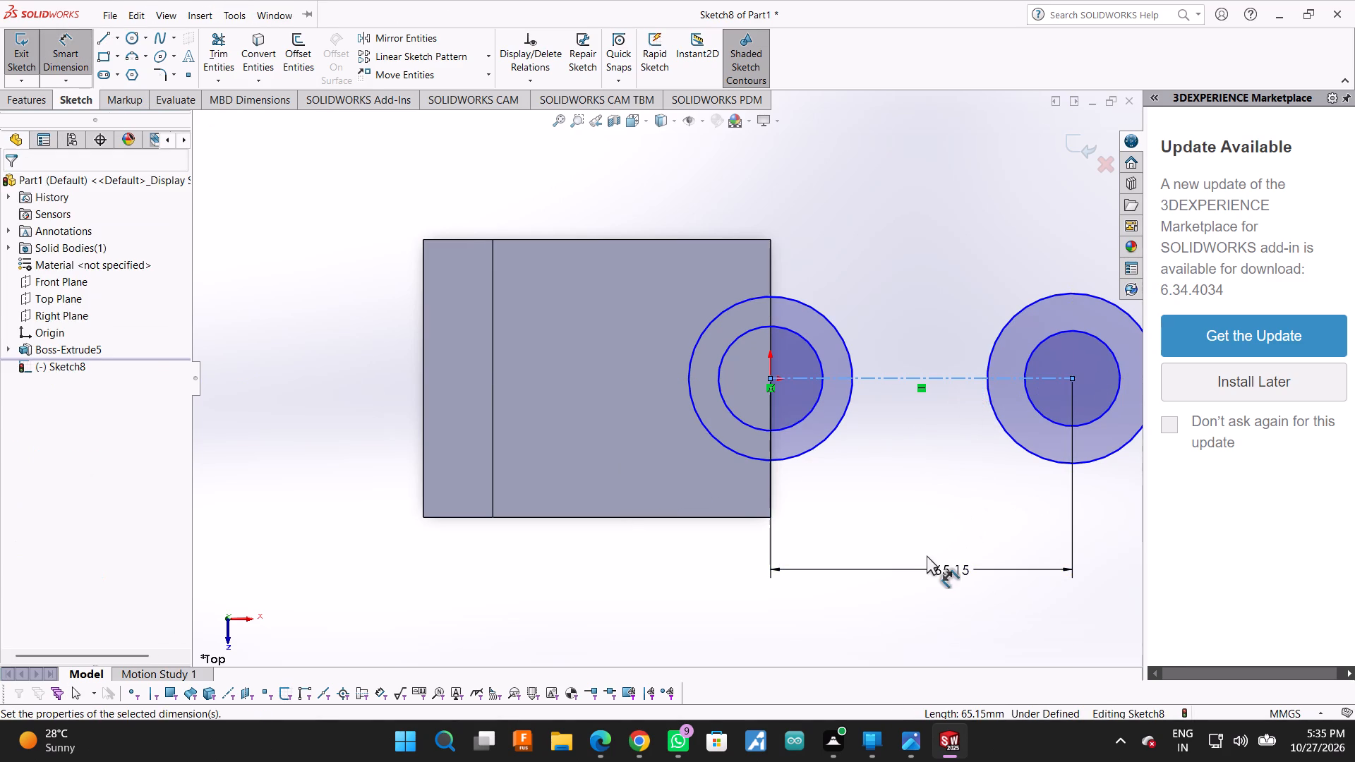
key("7")
key("5")
key("Return")
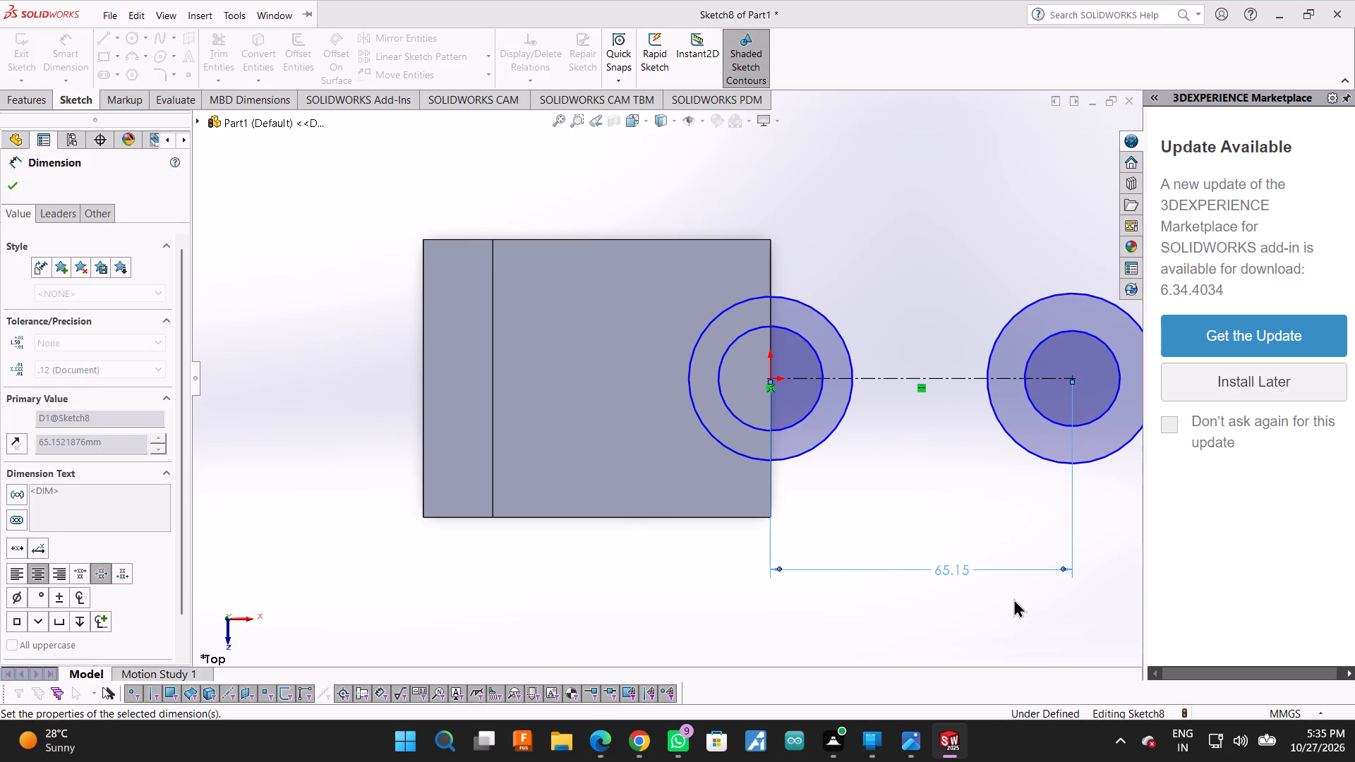
scroll(1010, 586, "up", 1)
scroll(879, 550, "up", 1)
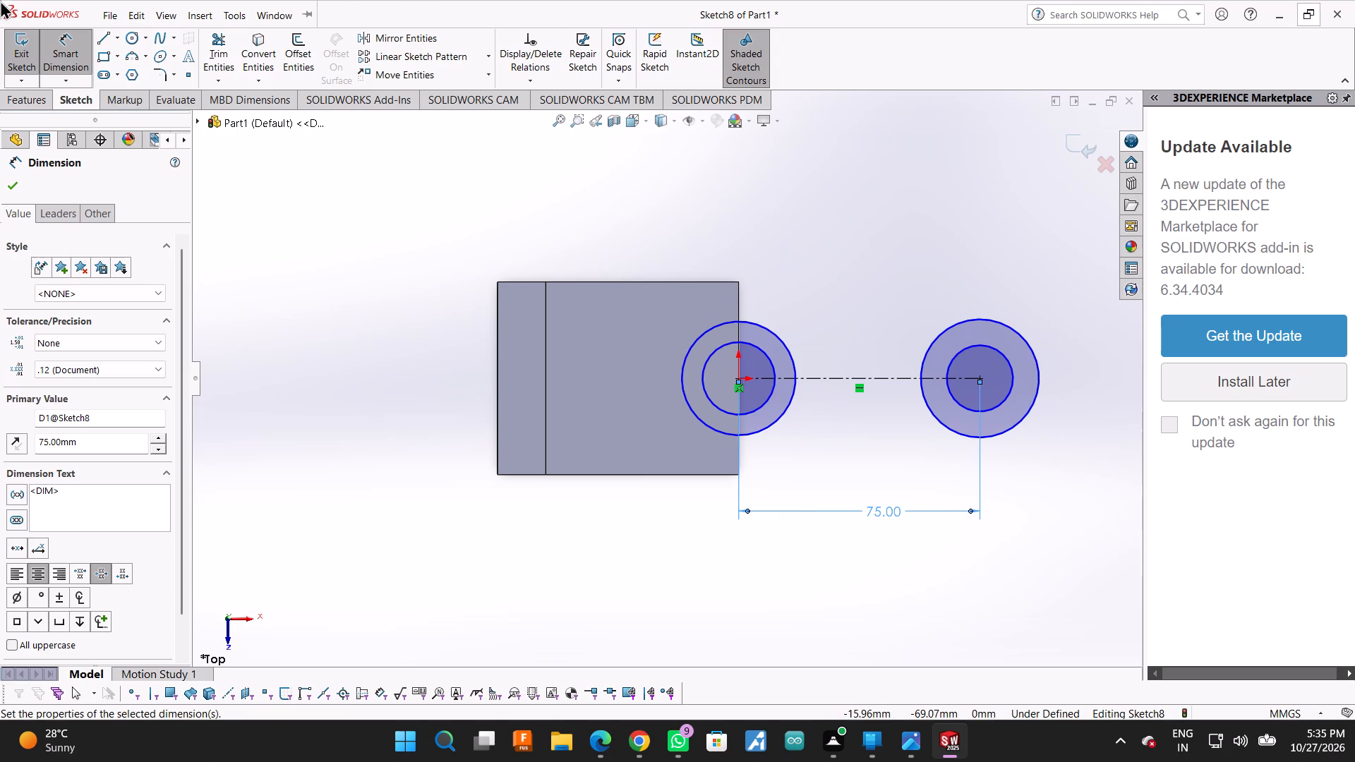
left_click(11, 177)
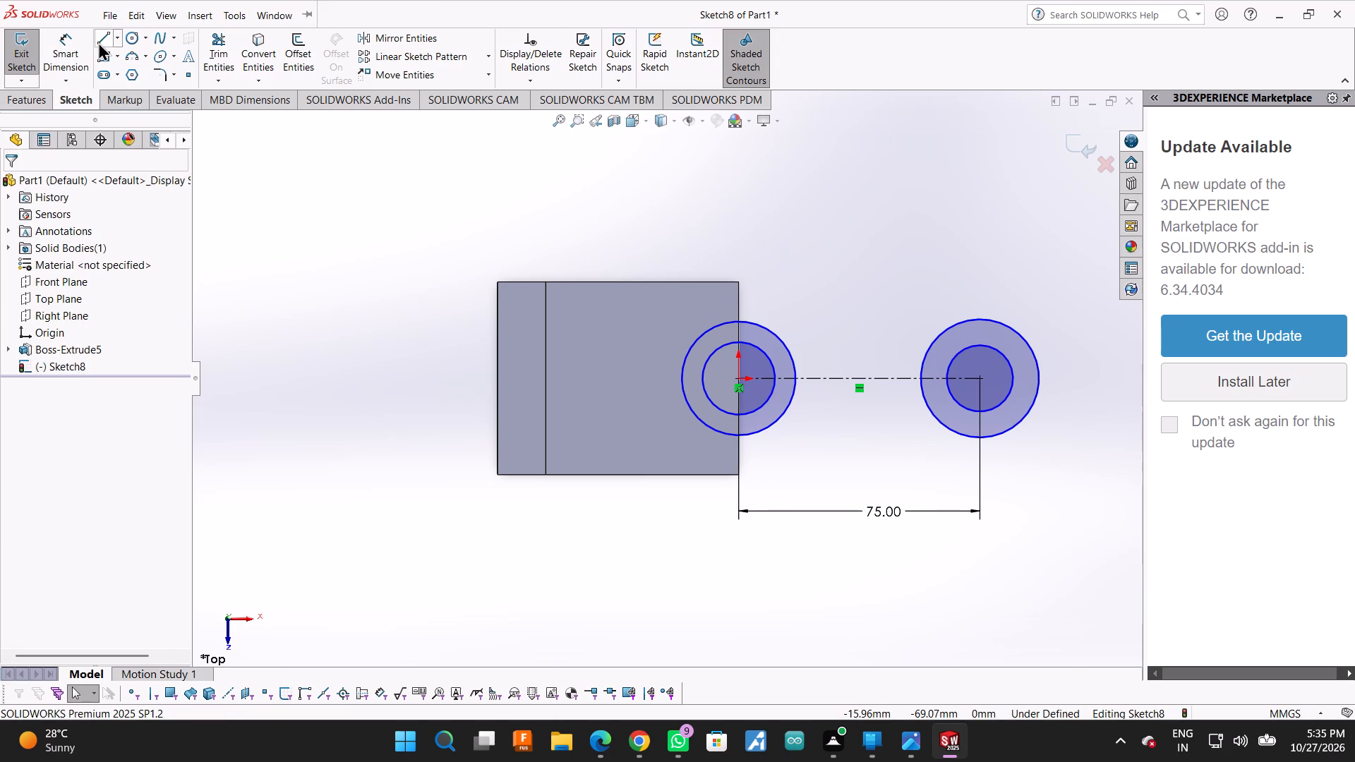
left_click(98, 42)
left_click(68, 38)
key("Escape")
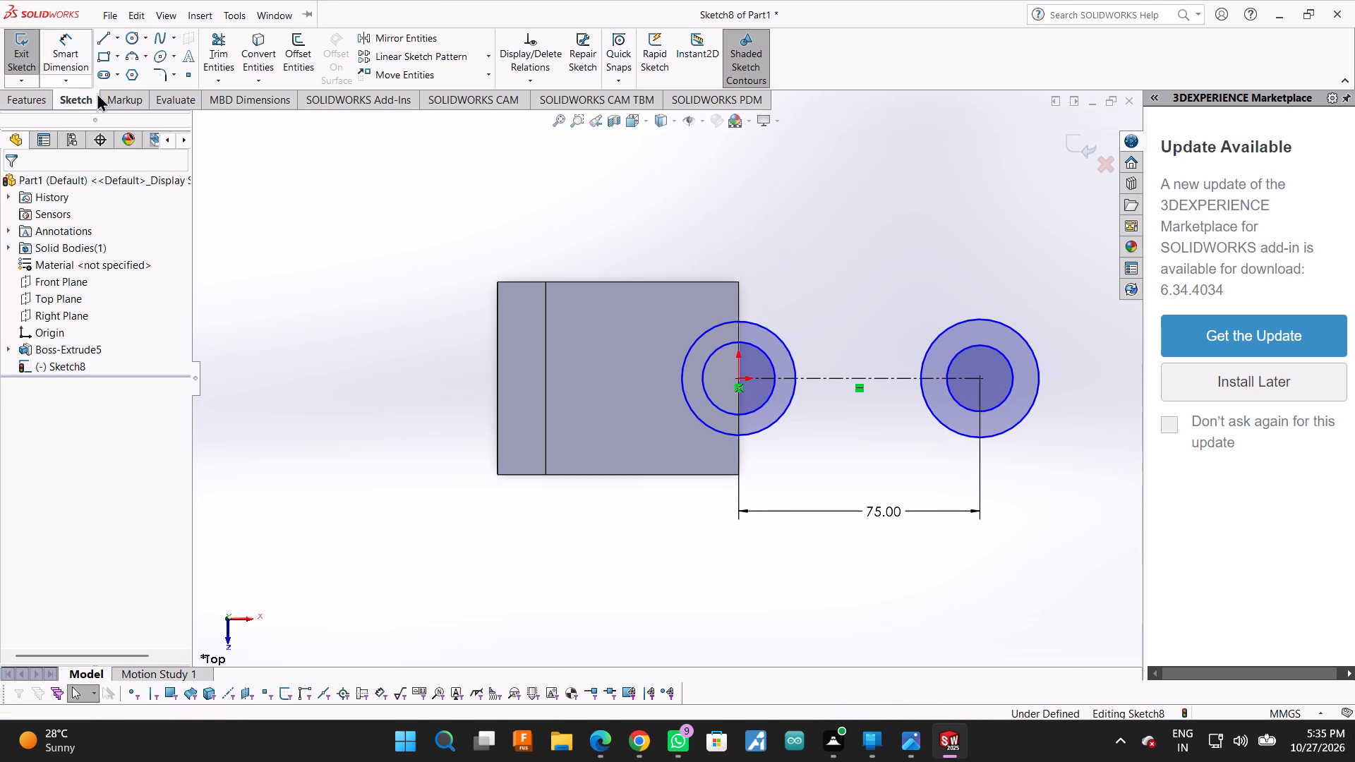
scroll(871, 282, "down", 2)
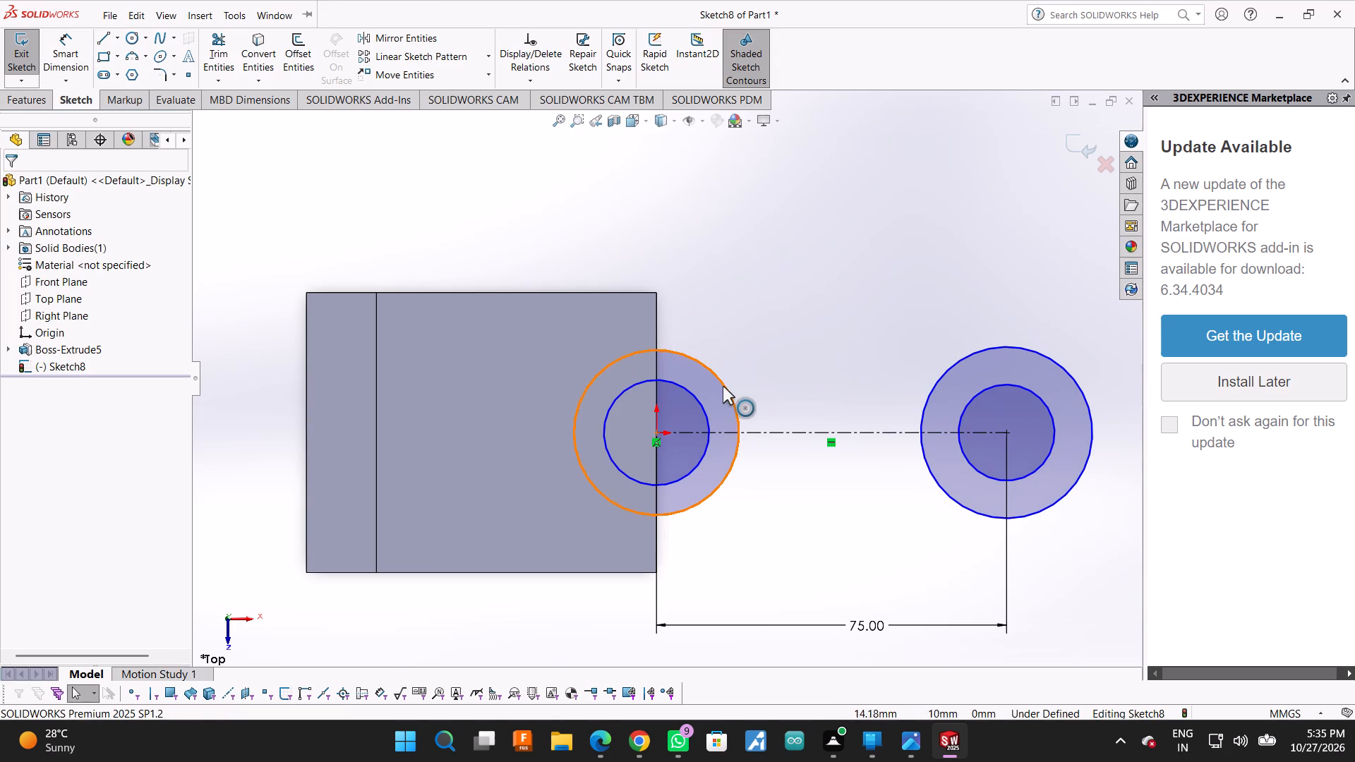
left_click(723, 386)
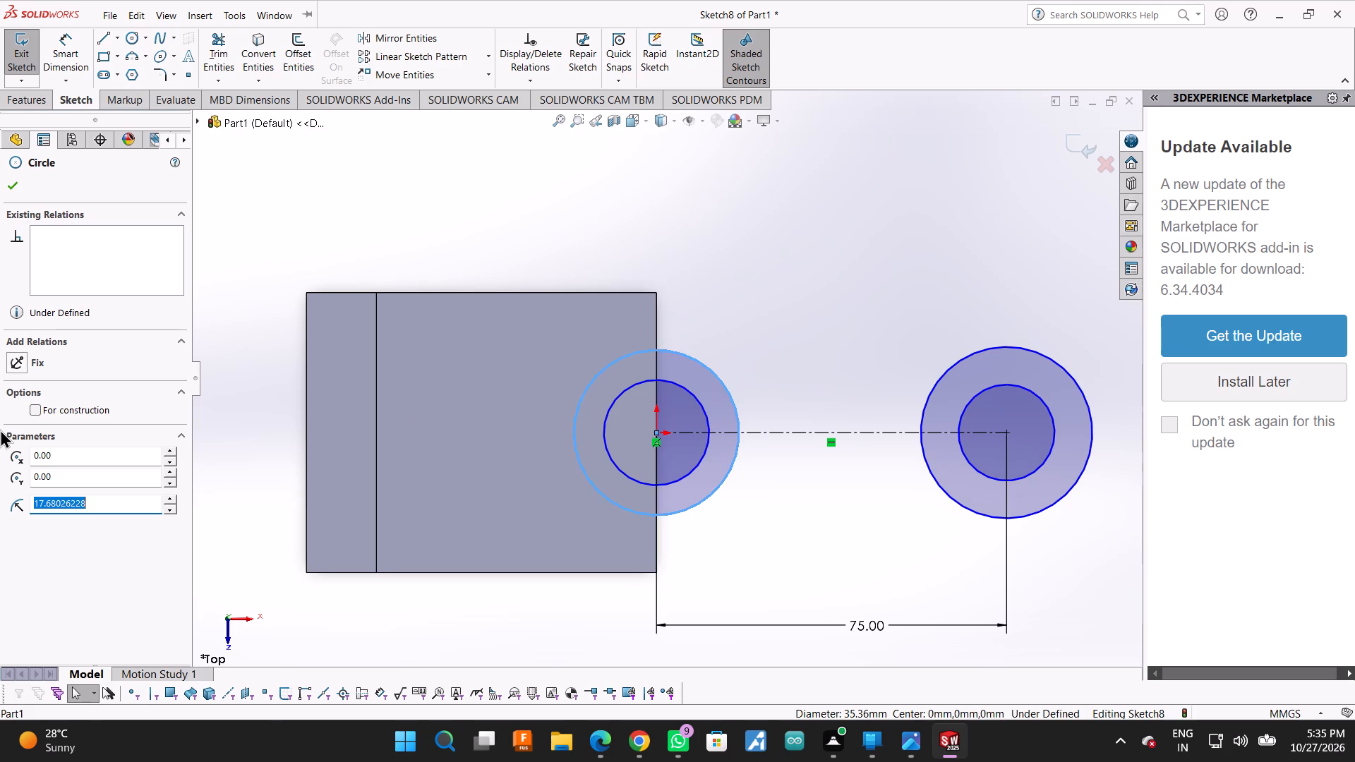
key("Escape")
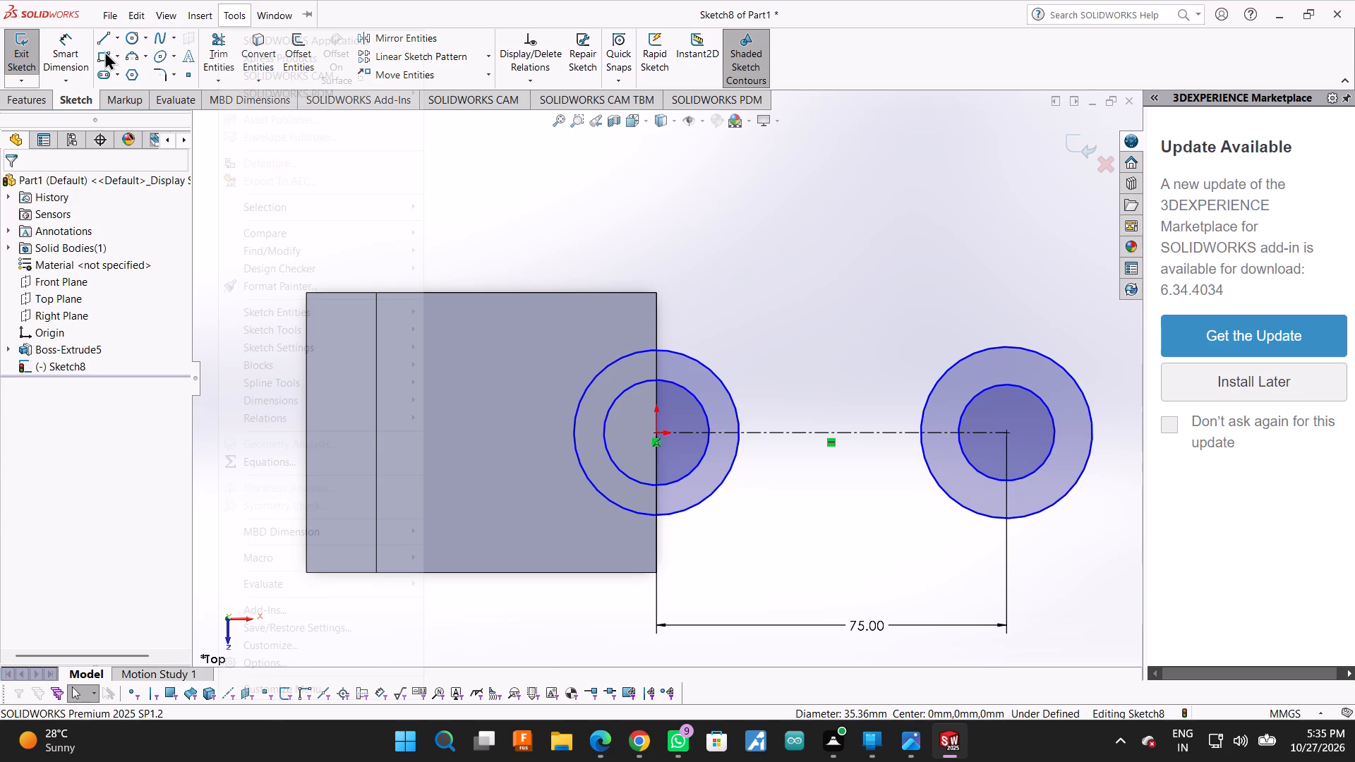
Dimension the diameter of the larger circle at the origin to 60 mm.
left_click(66, 41)
left_click(721, 380)
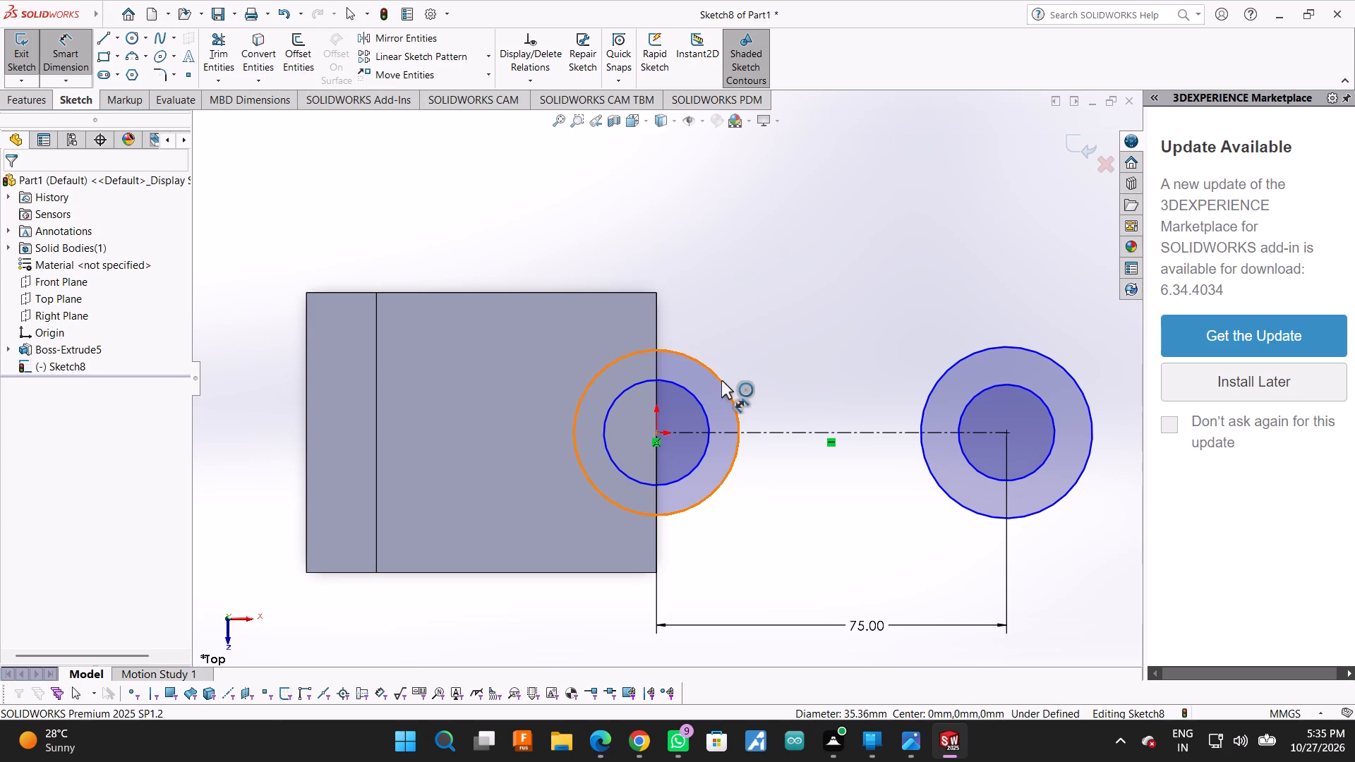
left_click(850, 208)
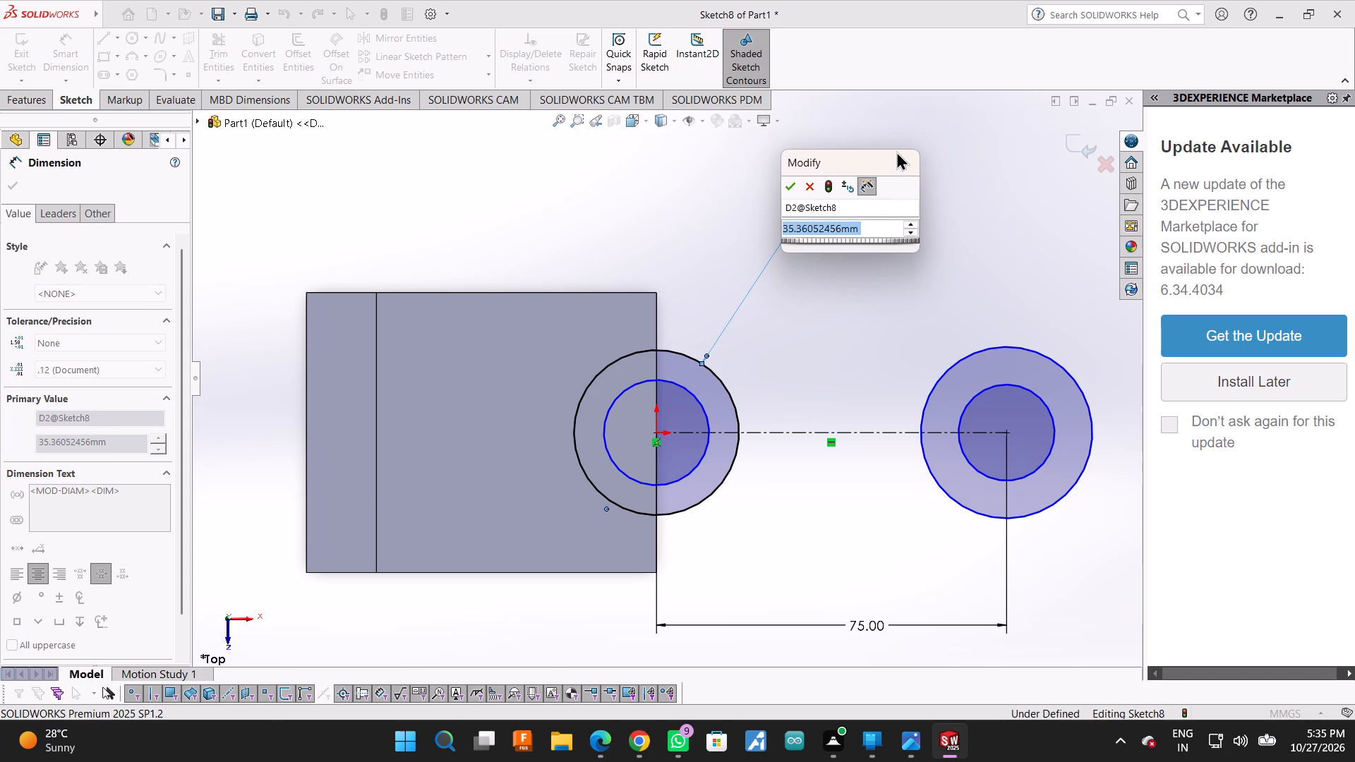
type("60")
key("Return")
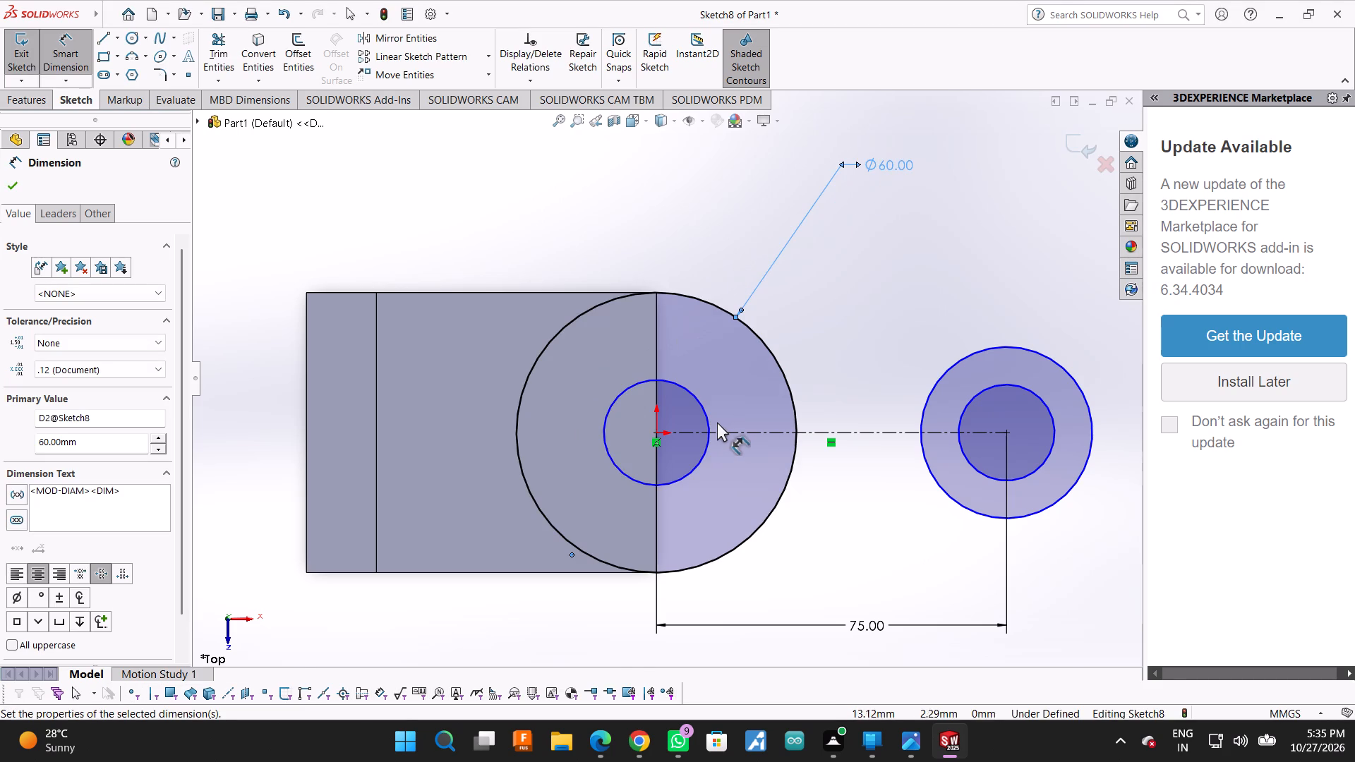
Dimension the diameter of the smaller circle at the origin to 40 mm.
left_click(708, 423)
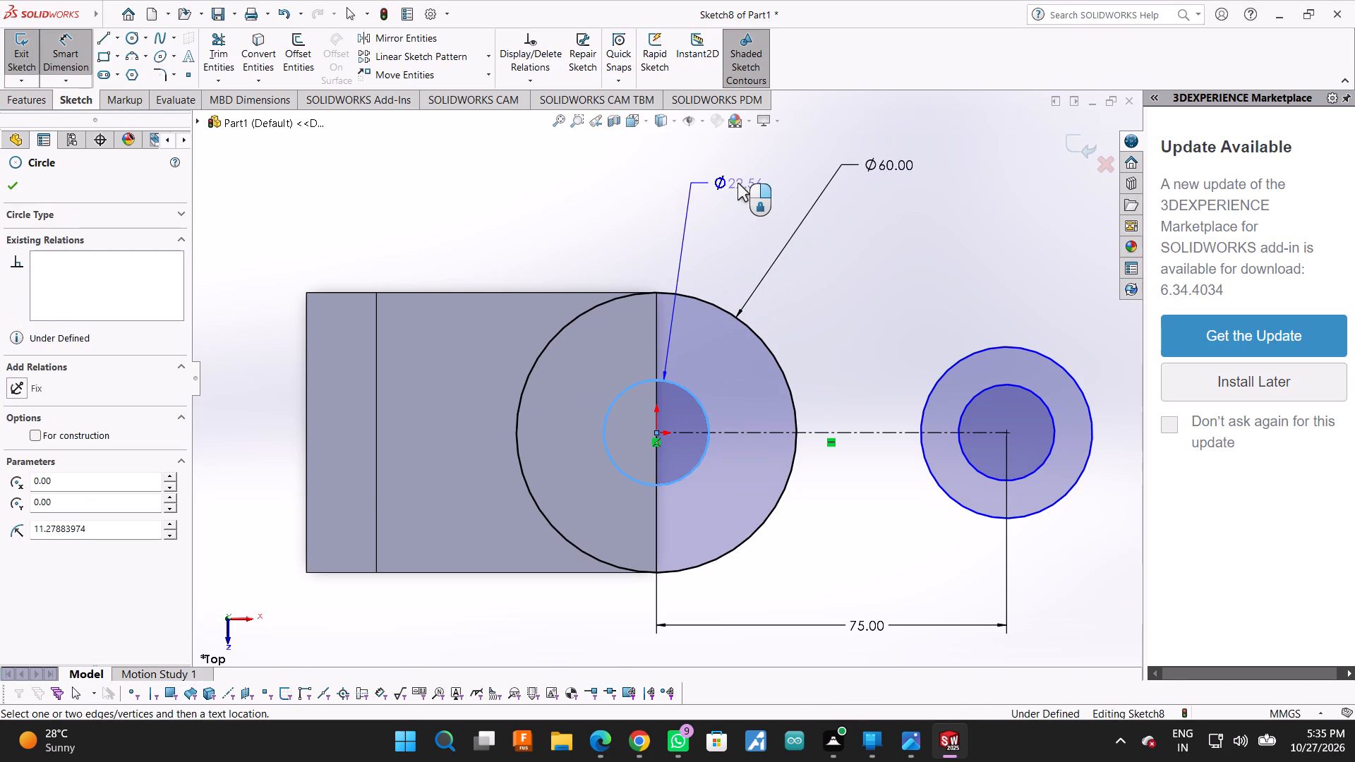
left_click(737, 183)
type("40")
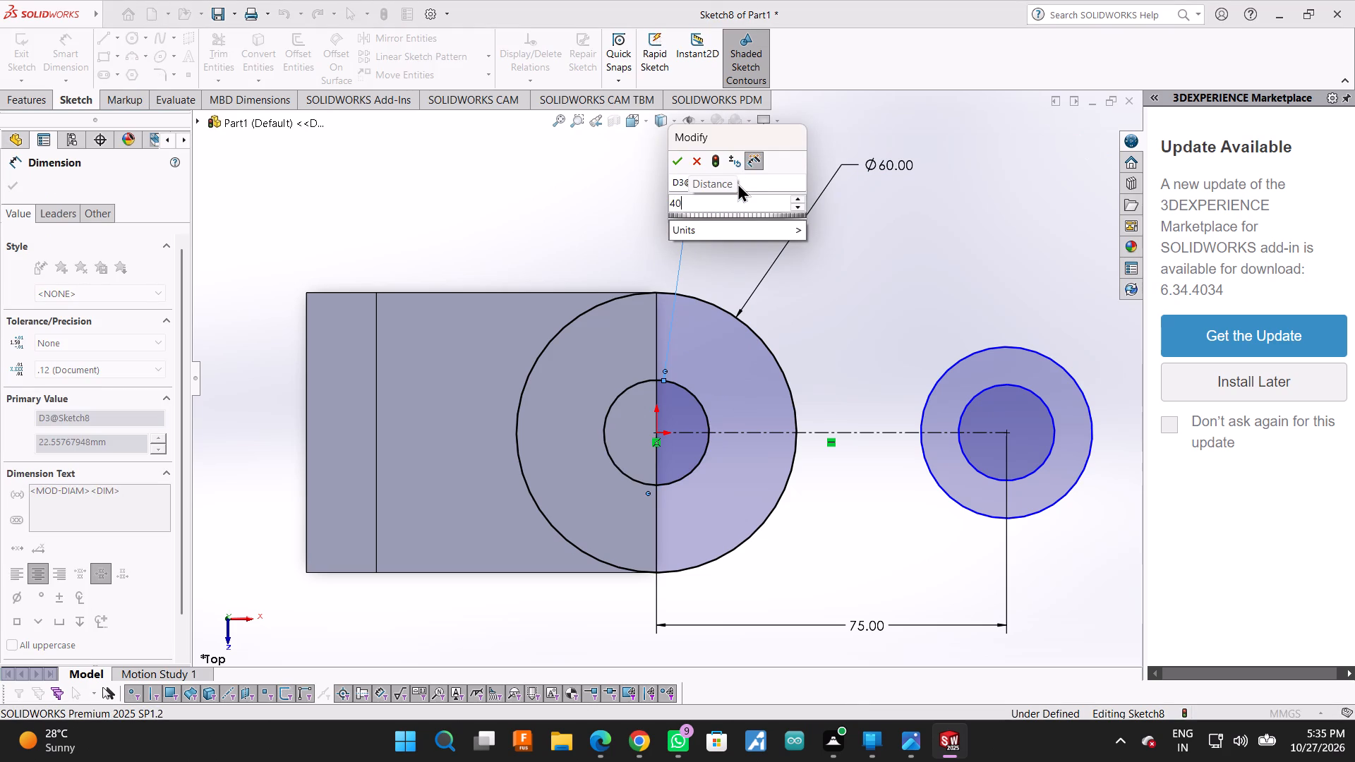
key("Return")
Dimension the diameter of the larger circle of the outlying pair to 46 mm.
scroll(715, 279, "up", 1)
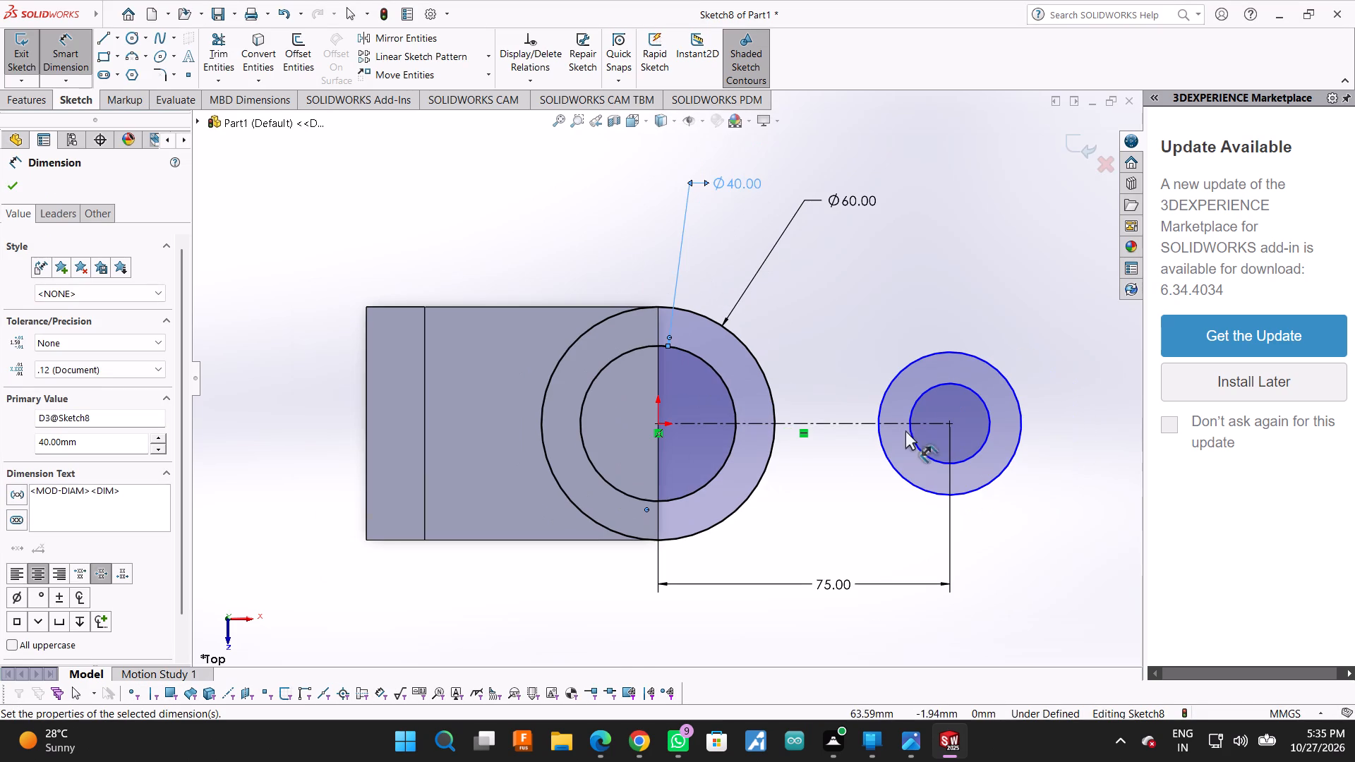
left_click(949, 354)
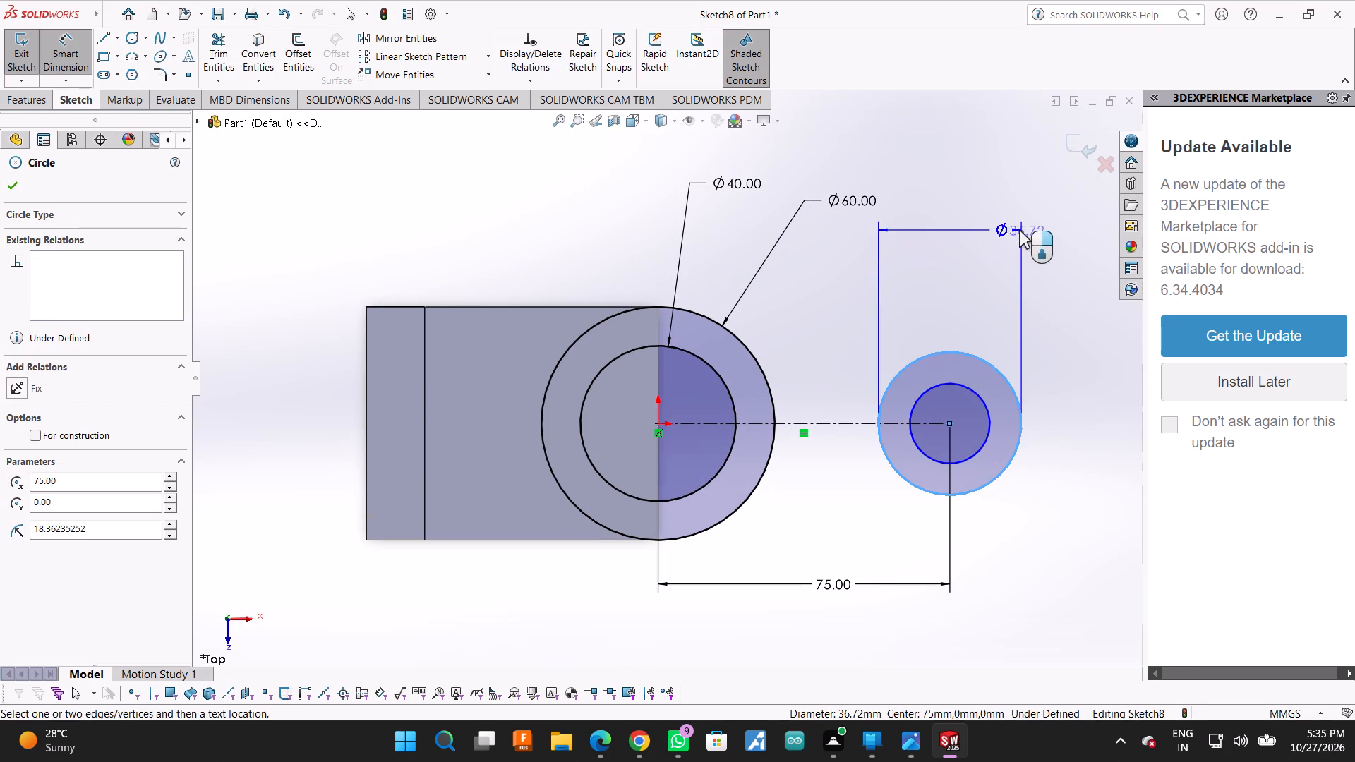
left_click(1029, 205)
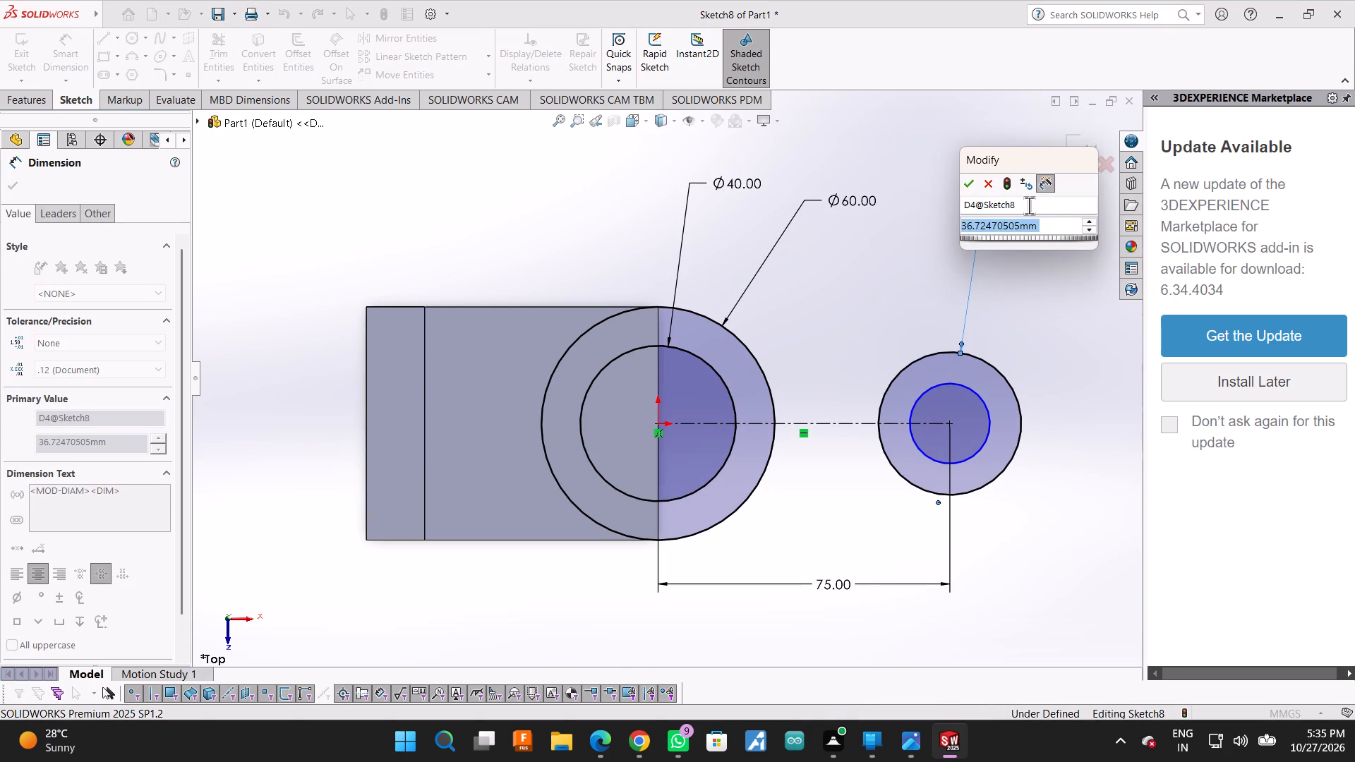
type("46")
key("Return")
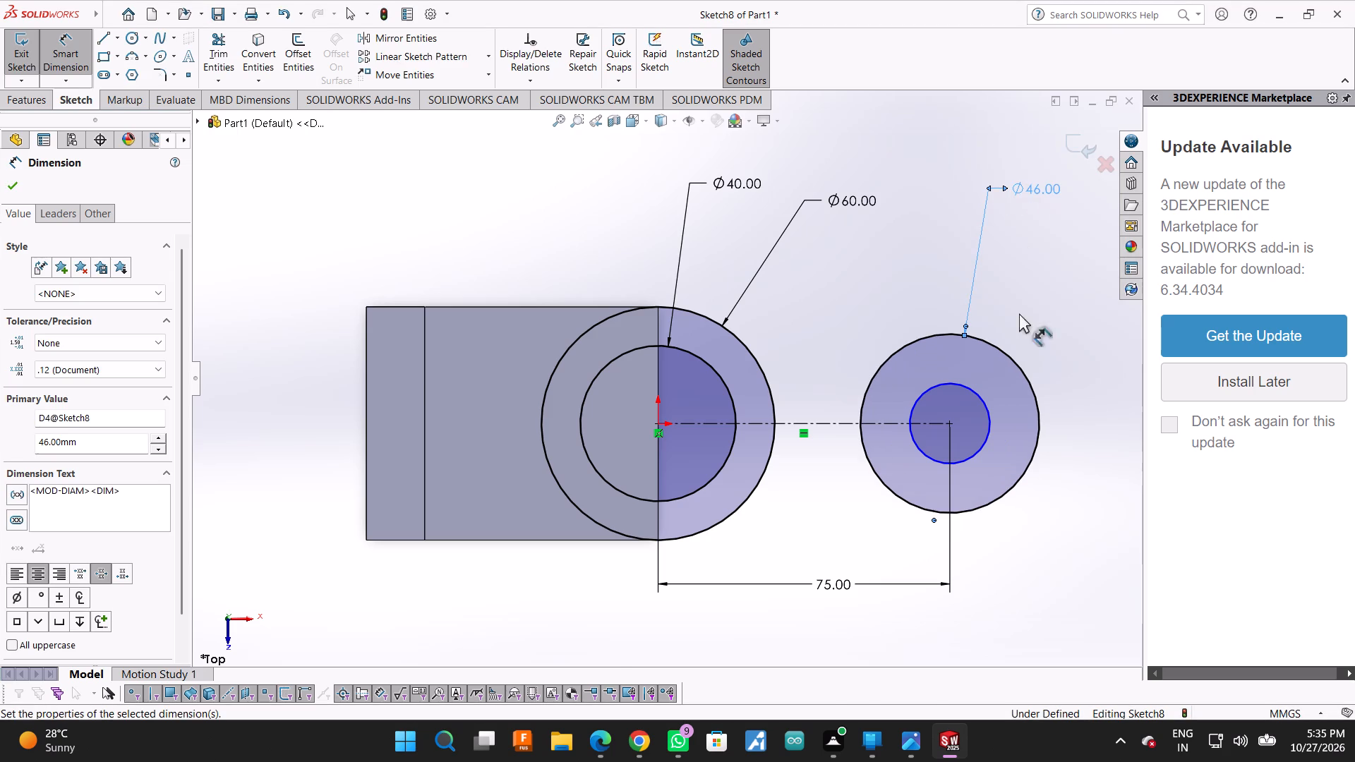
Dimension the diameter of the smaller circle of the outlying pair to 20 mm.
left_click(984, 406)
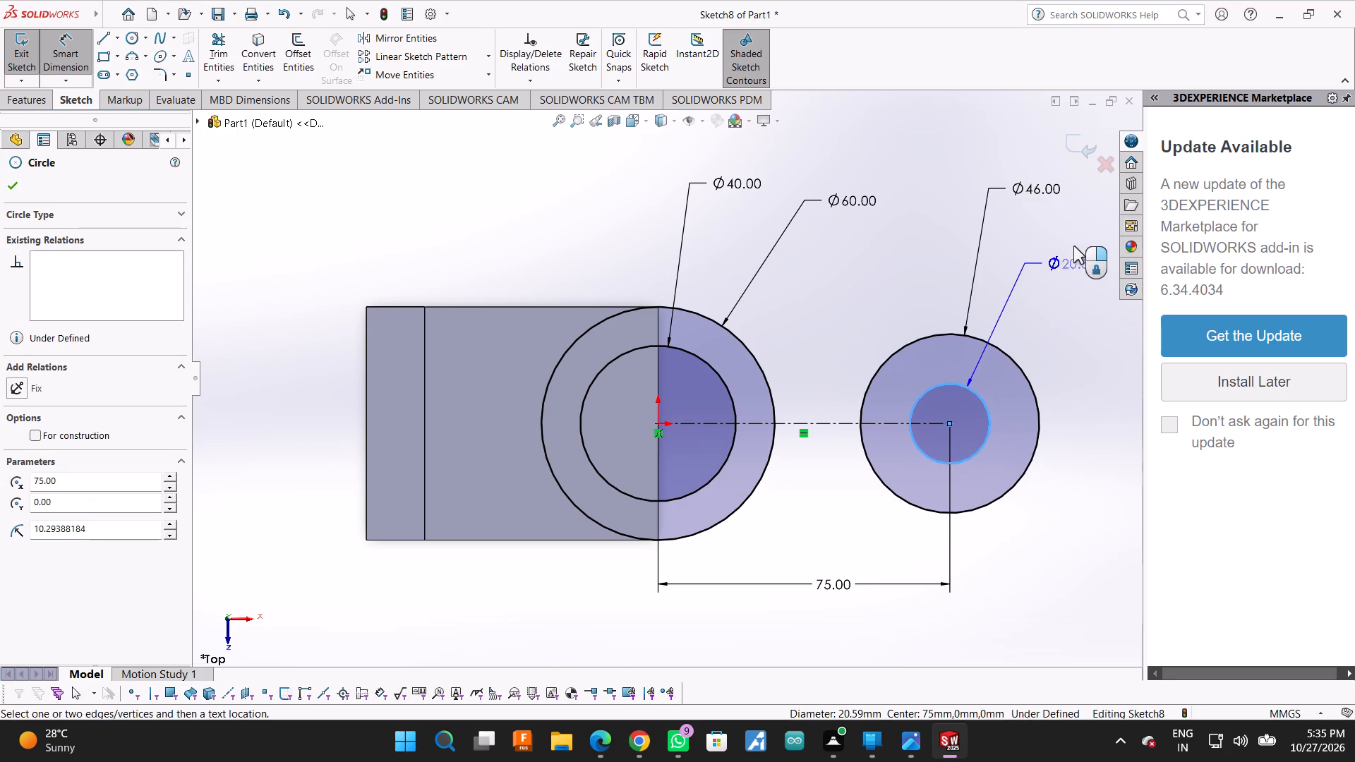
left_click(1073, 243)
type("20")
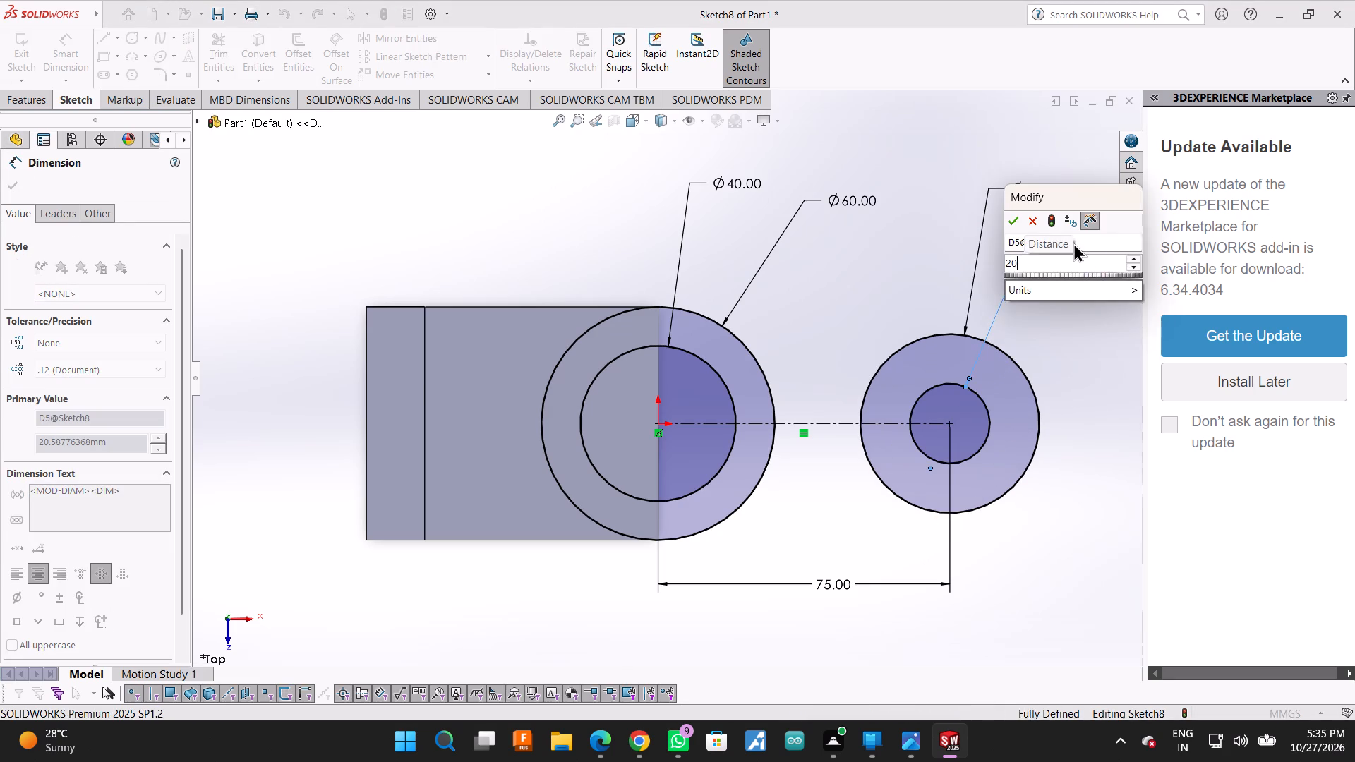
key("Return")
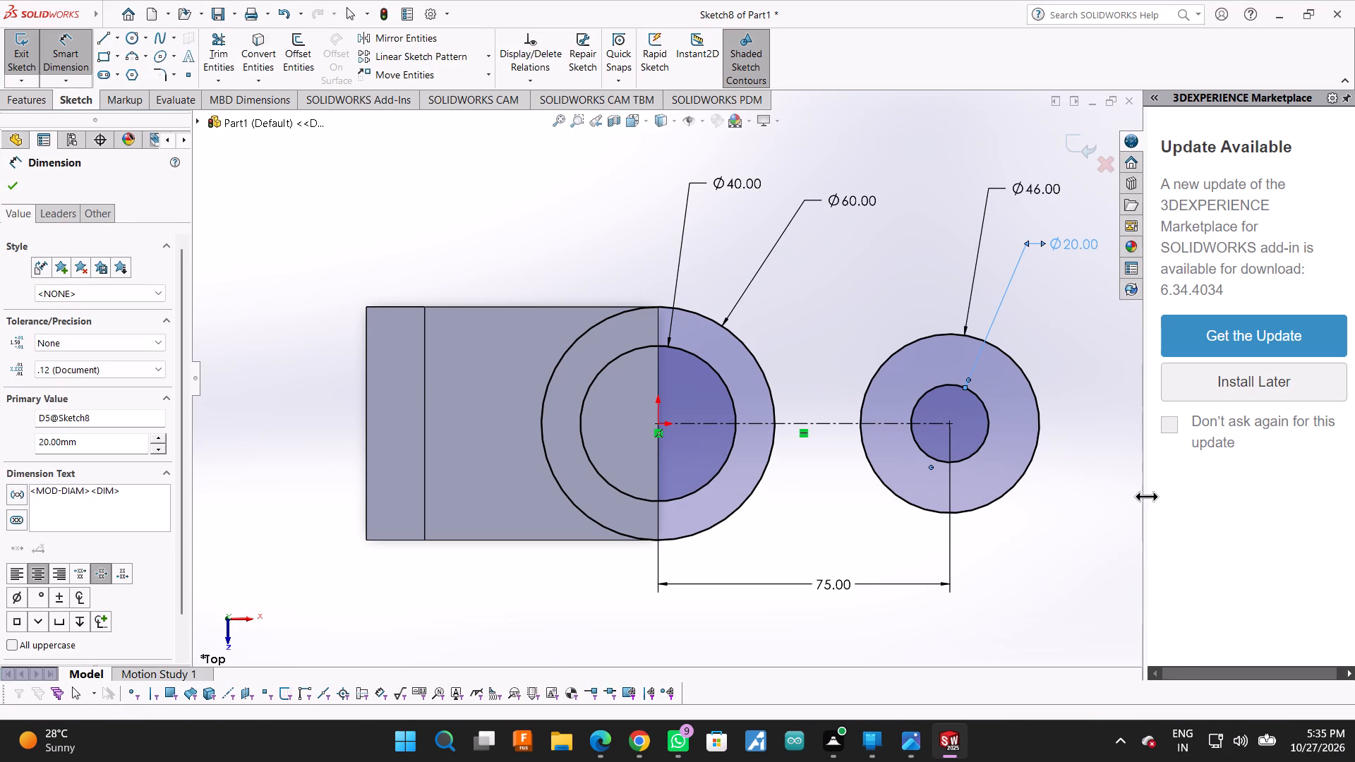
left_click_drag(1143, 501, 1354, 509)
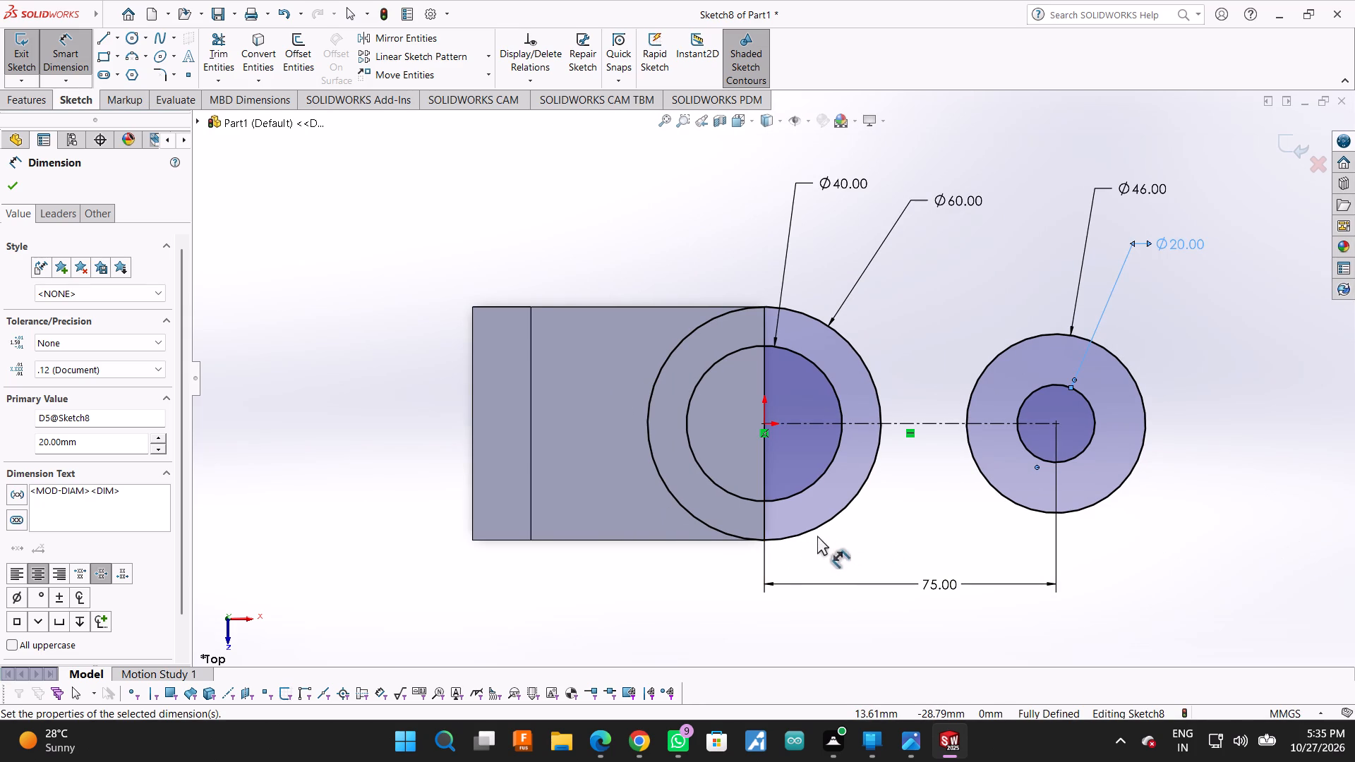
left_click(10, 184)
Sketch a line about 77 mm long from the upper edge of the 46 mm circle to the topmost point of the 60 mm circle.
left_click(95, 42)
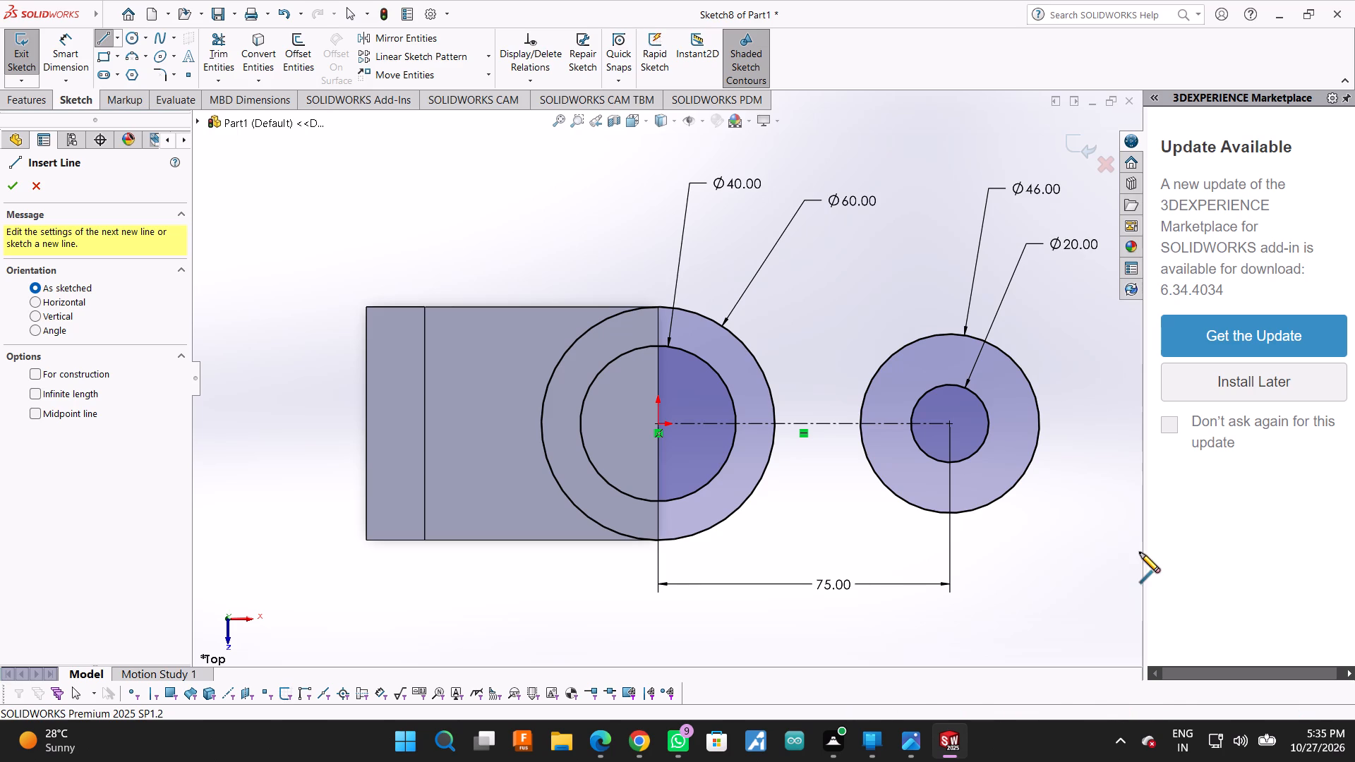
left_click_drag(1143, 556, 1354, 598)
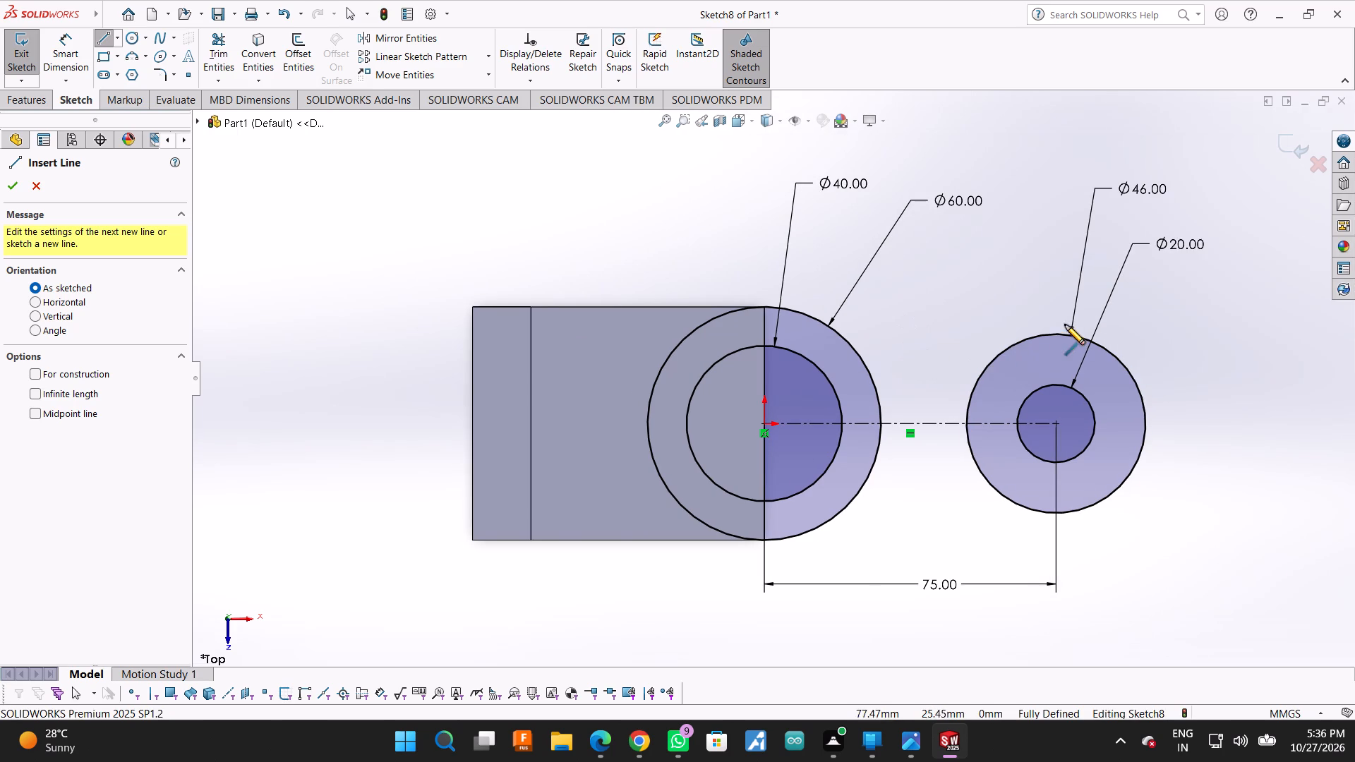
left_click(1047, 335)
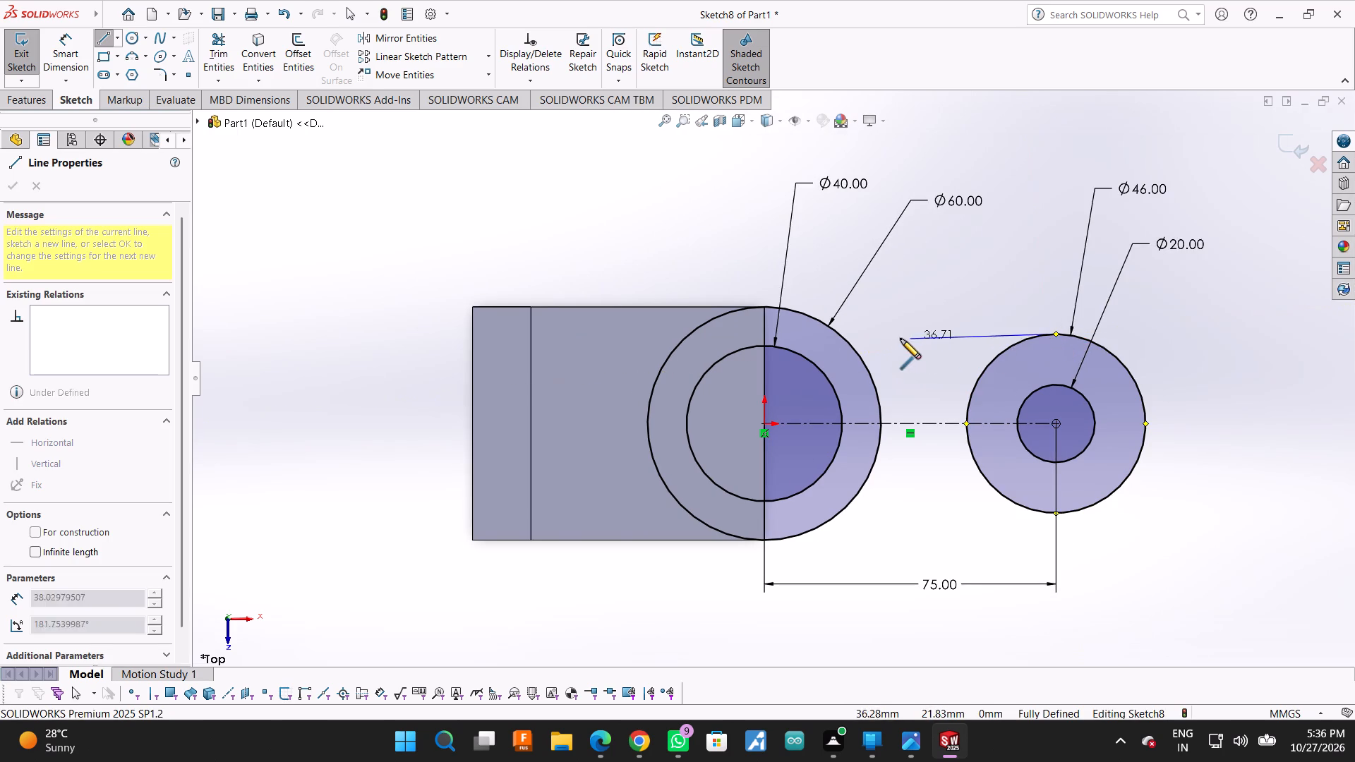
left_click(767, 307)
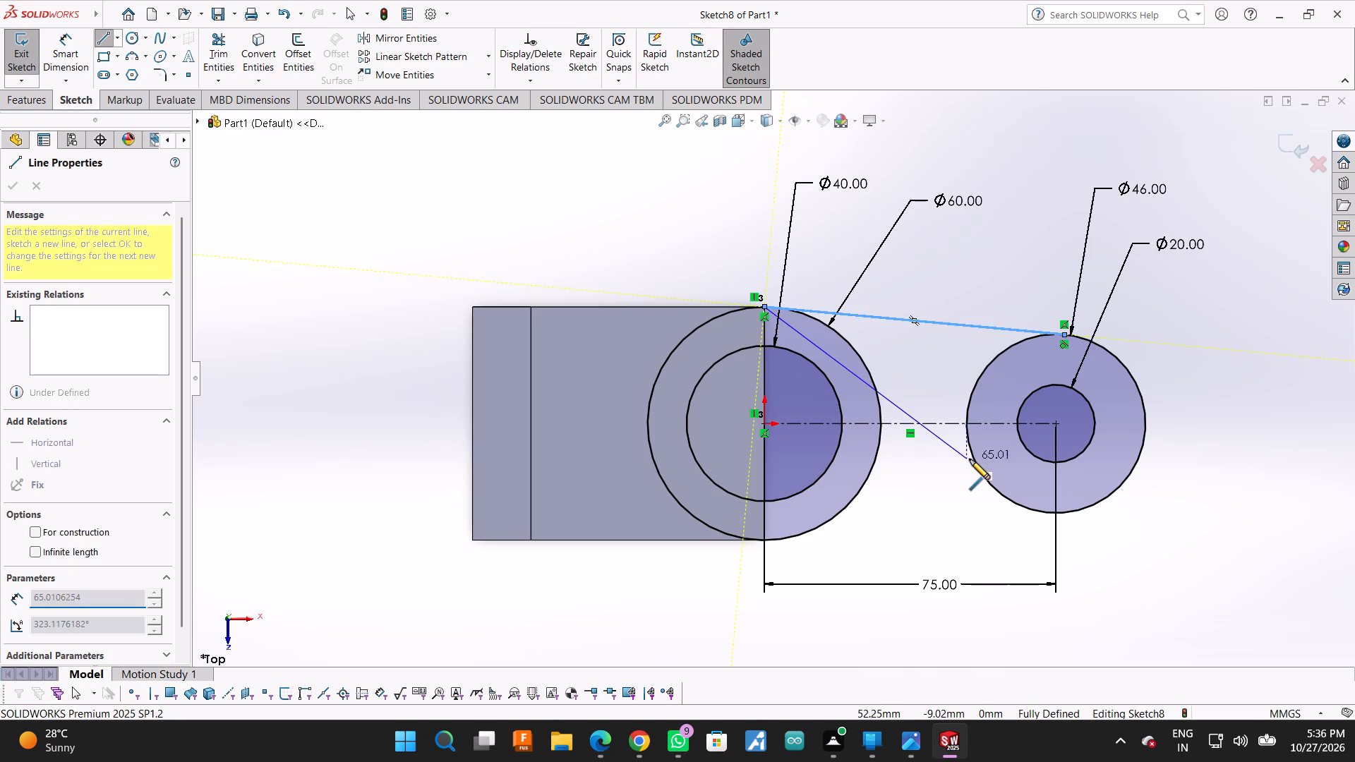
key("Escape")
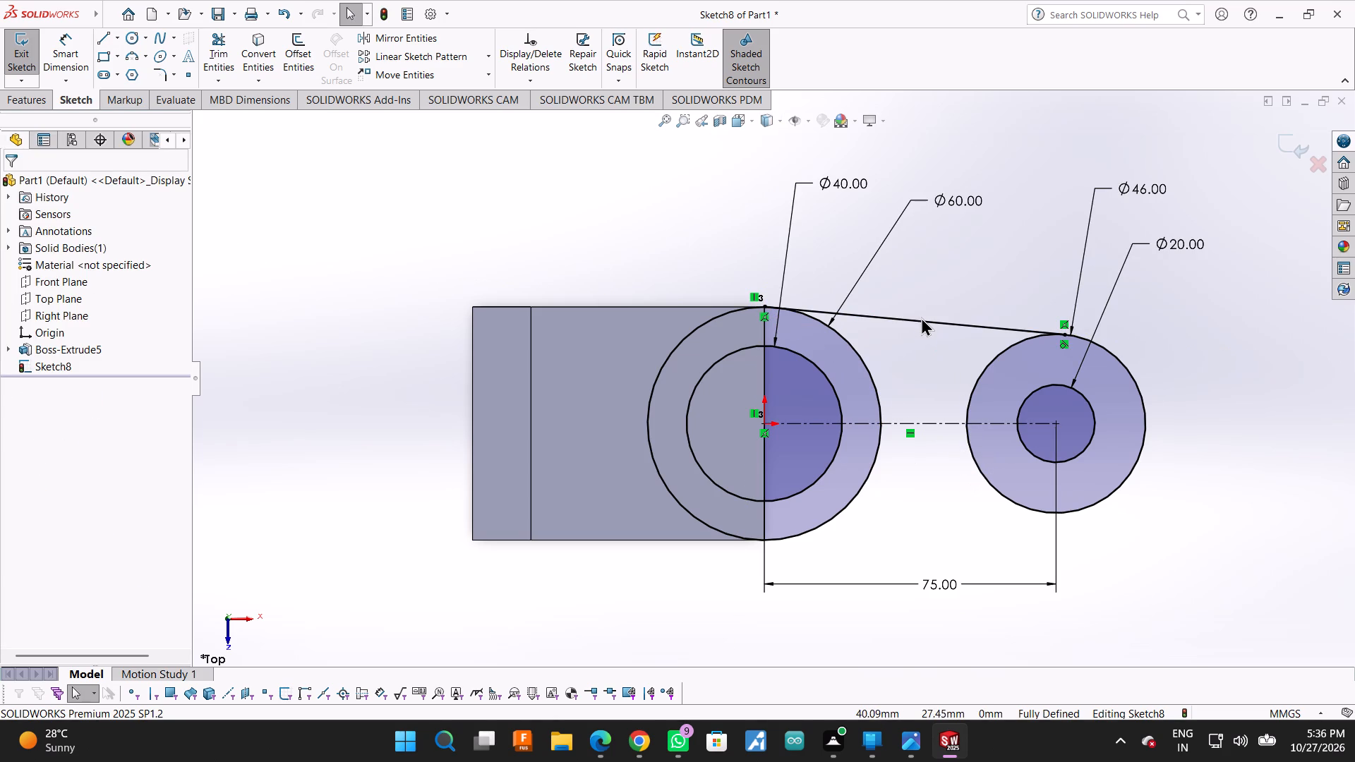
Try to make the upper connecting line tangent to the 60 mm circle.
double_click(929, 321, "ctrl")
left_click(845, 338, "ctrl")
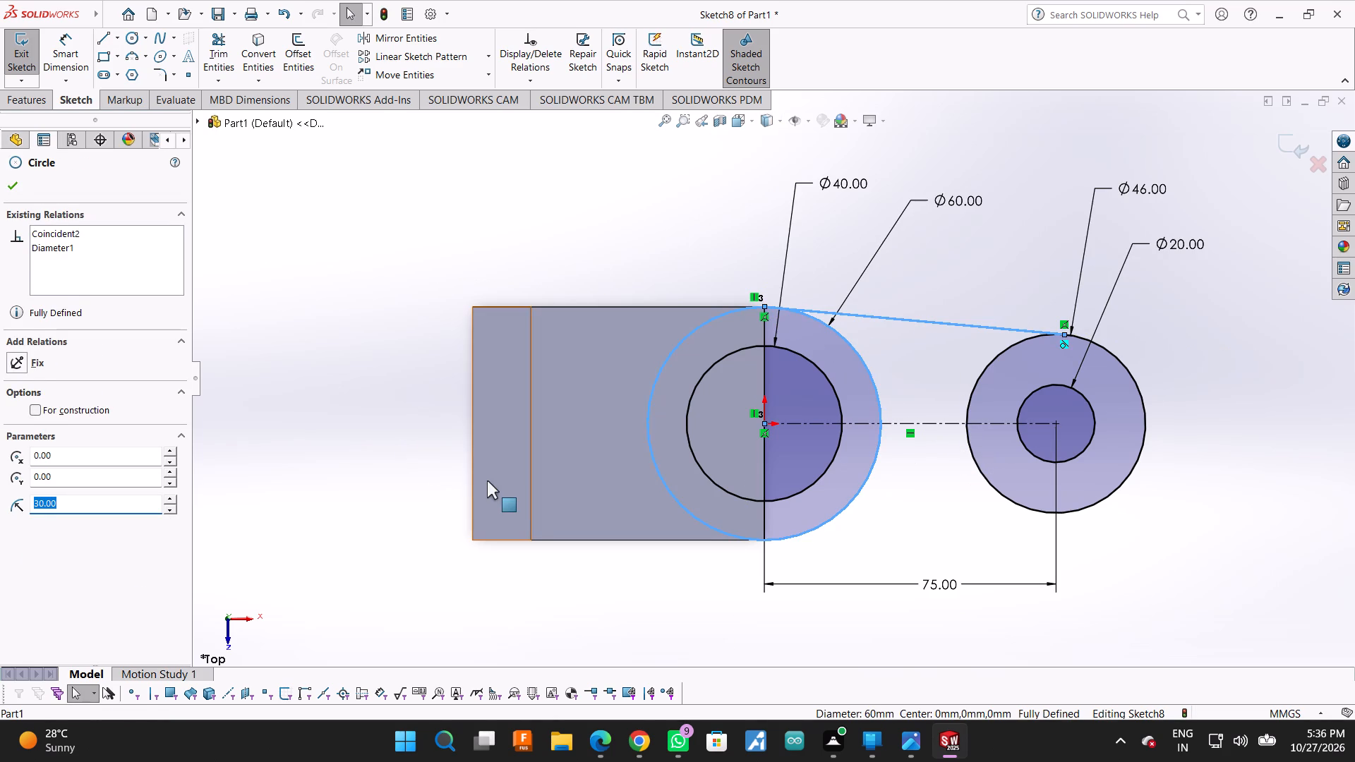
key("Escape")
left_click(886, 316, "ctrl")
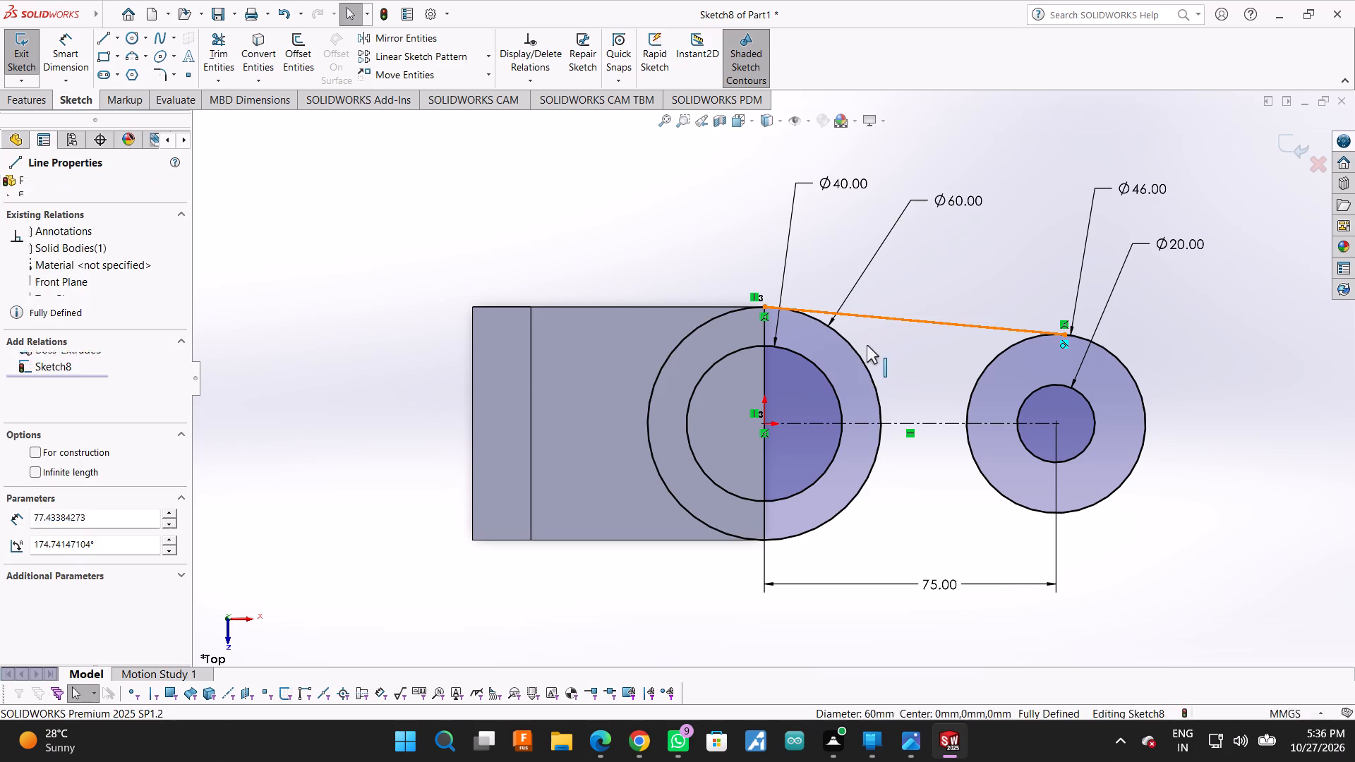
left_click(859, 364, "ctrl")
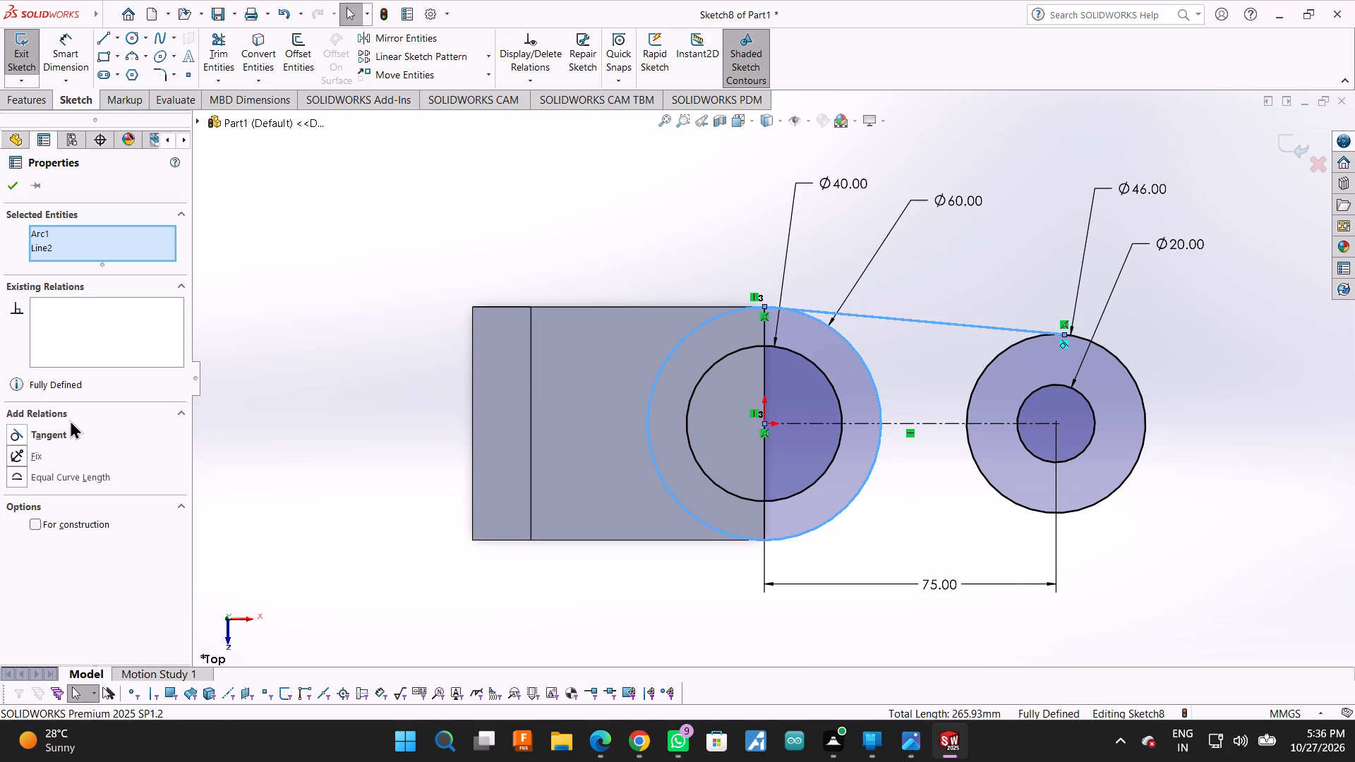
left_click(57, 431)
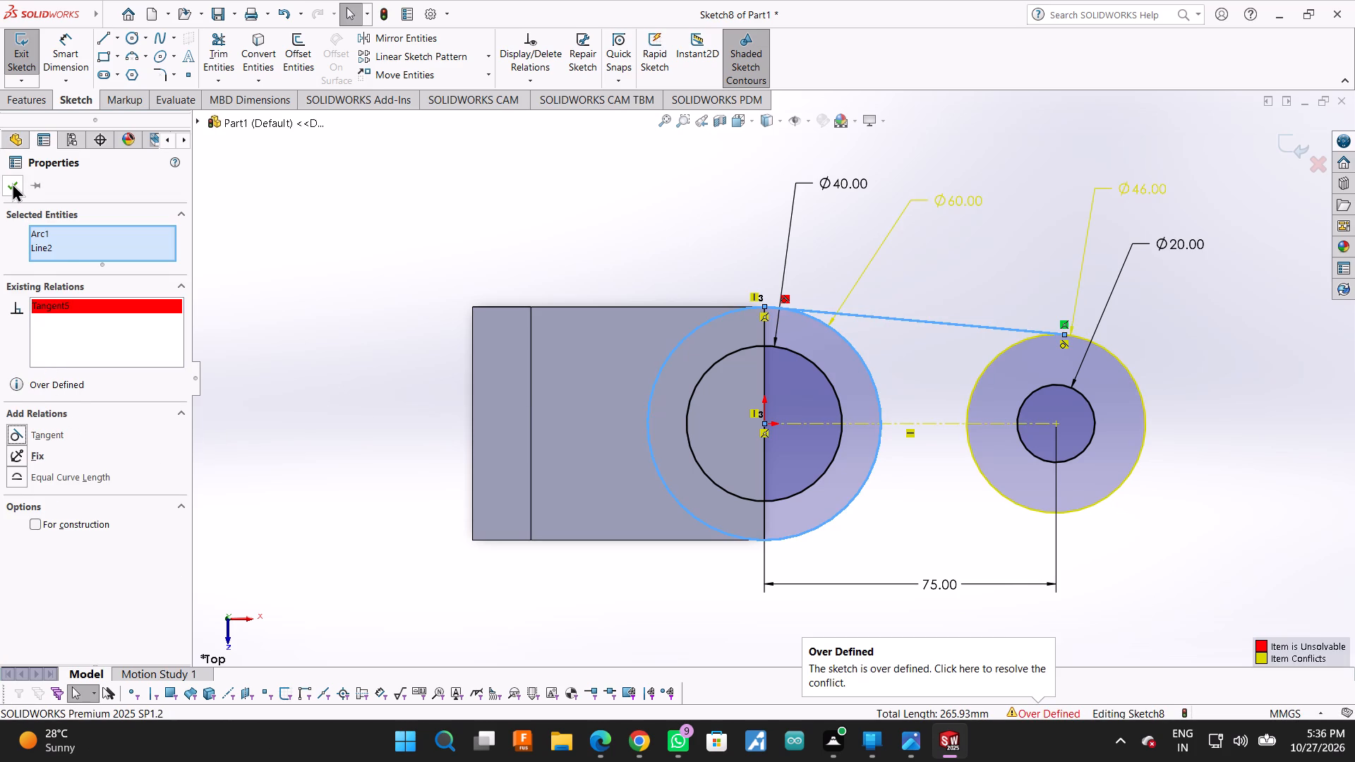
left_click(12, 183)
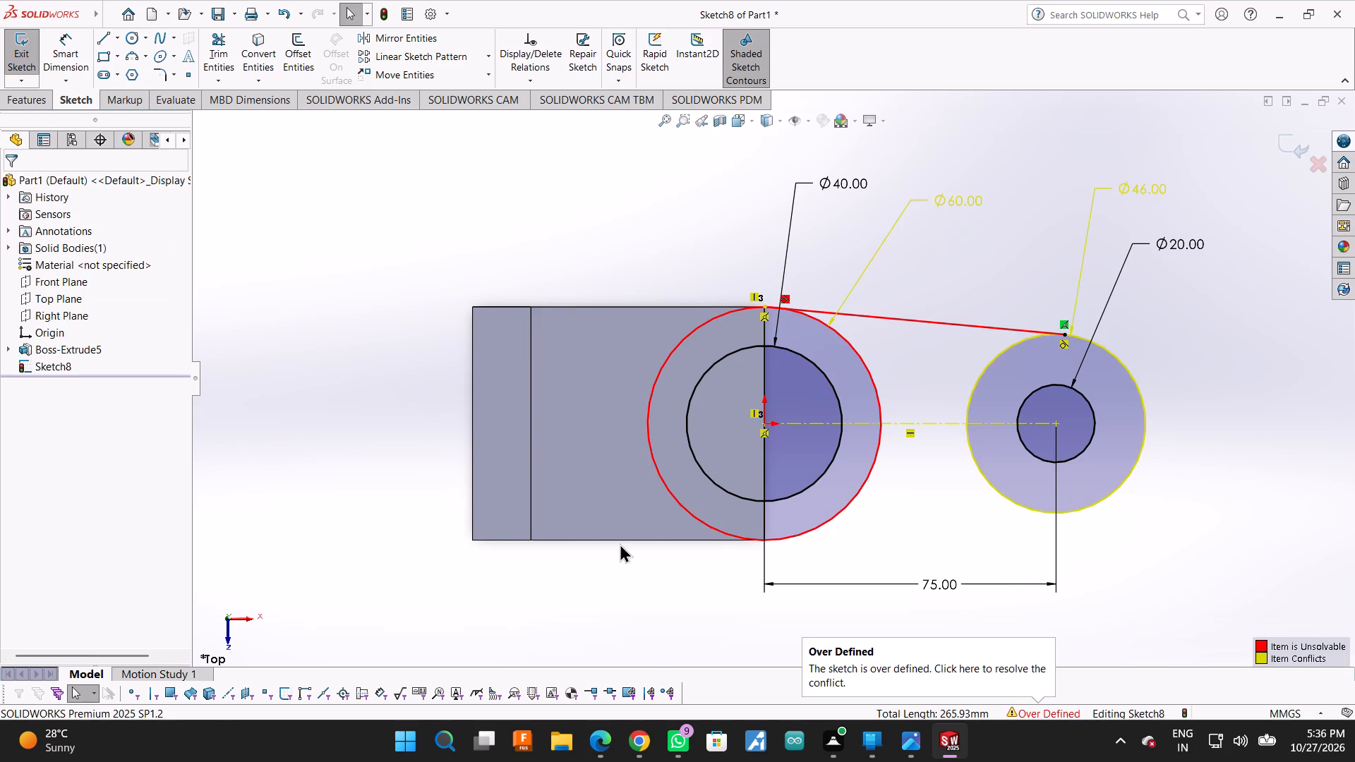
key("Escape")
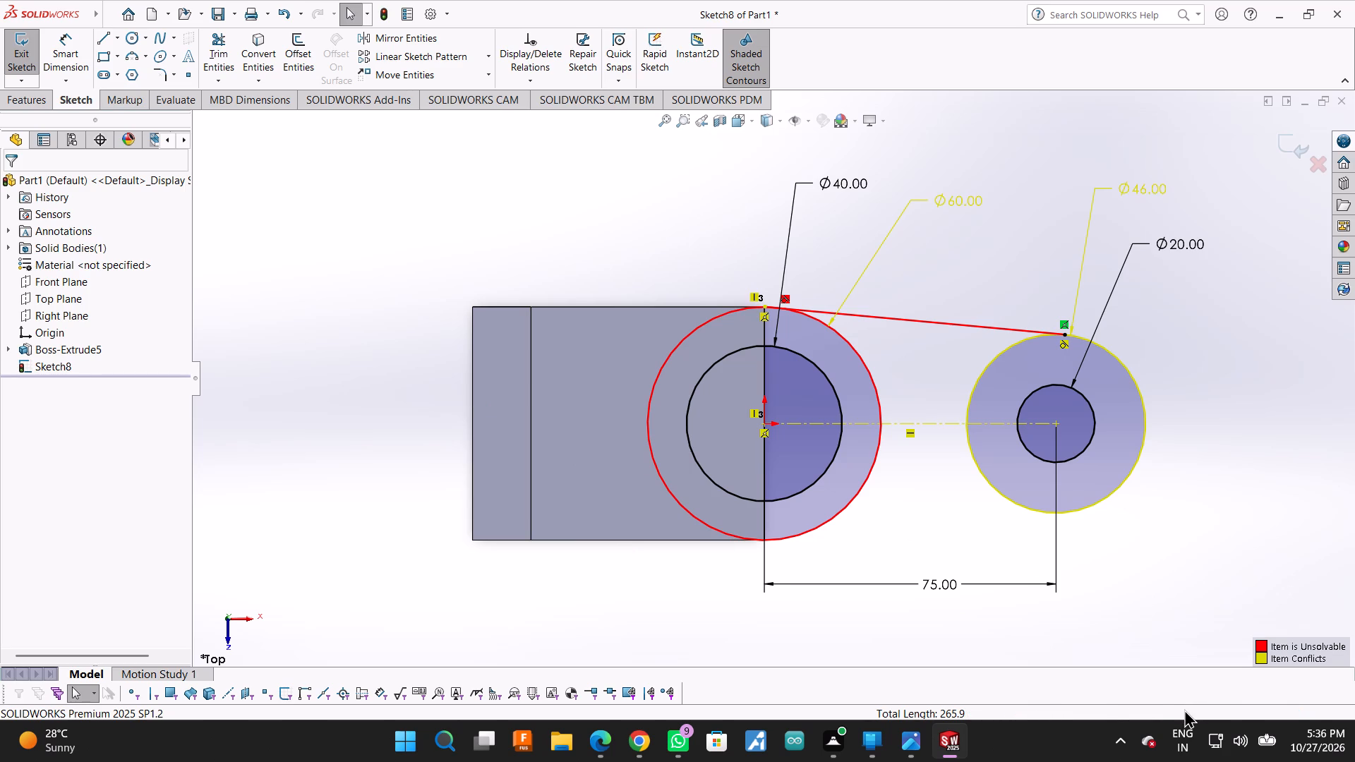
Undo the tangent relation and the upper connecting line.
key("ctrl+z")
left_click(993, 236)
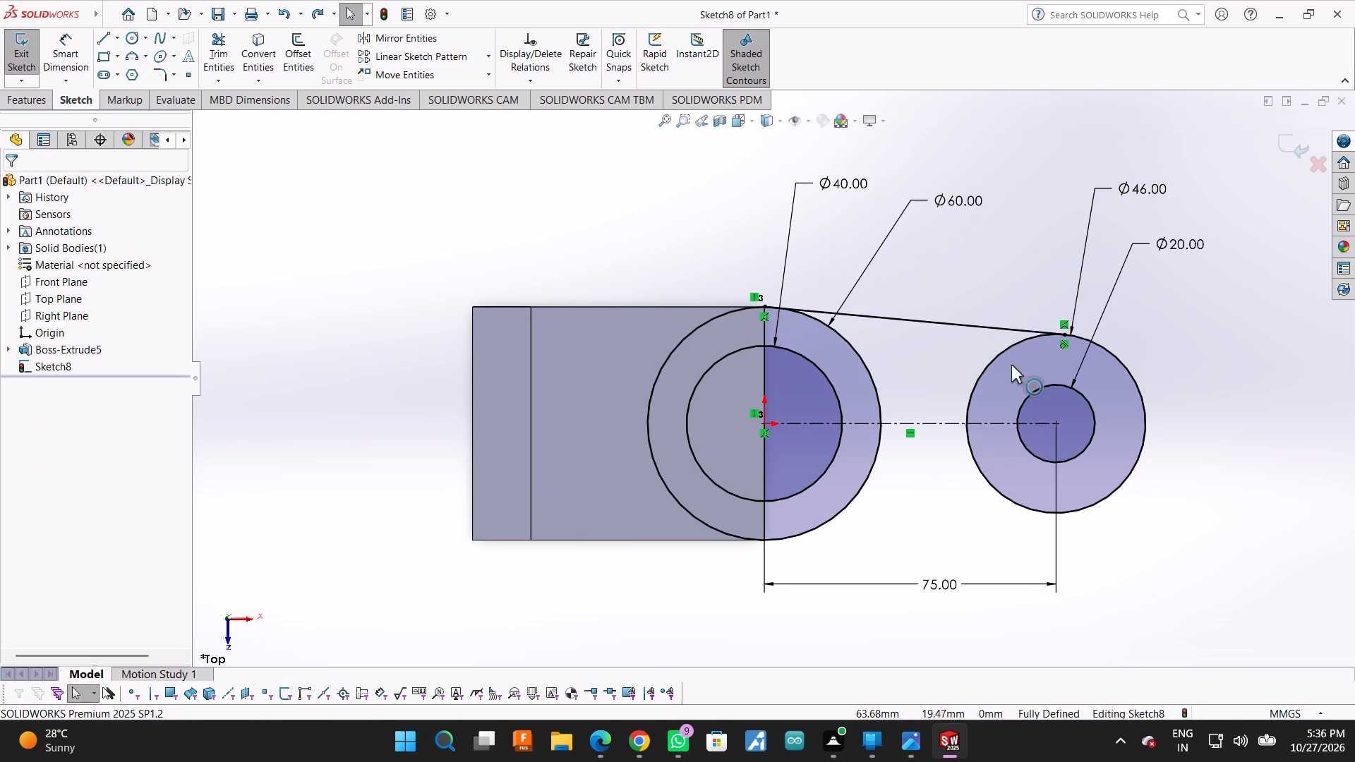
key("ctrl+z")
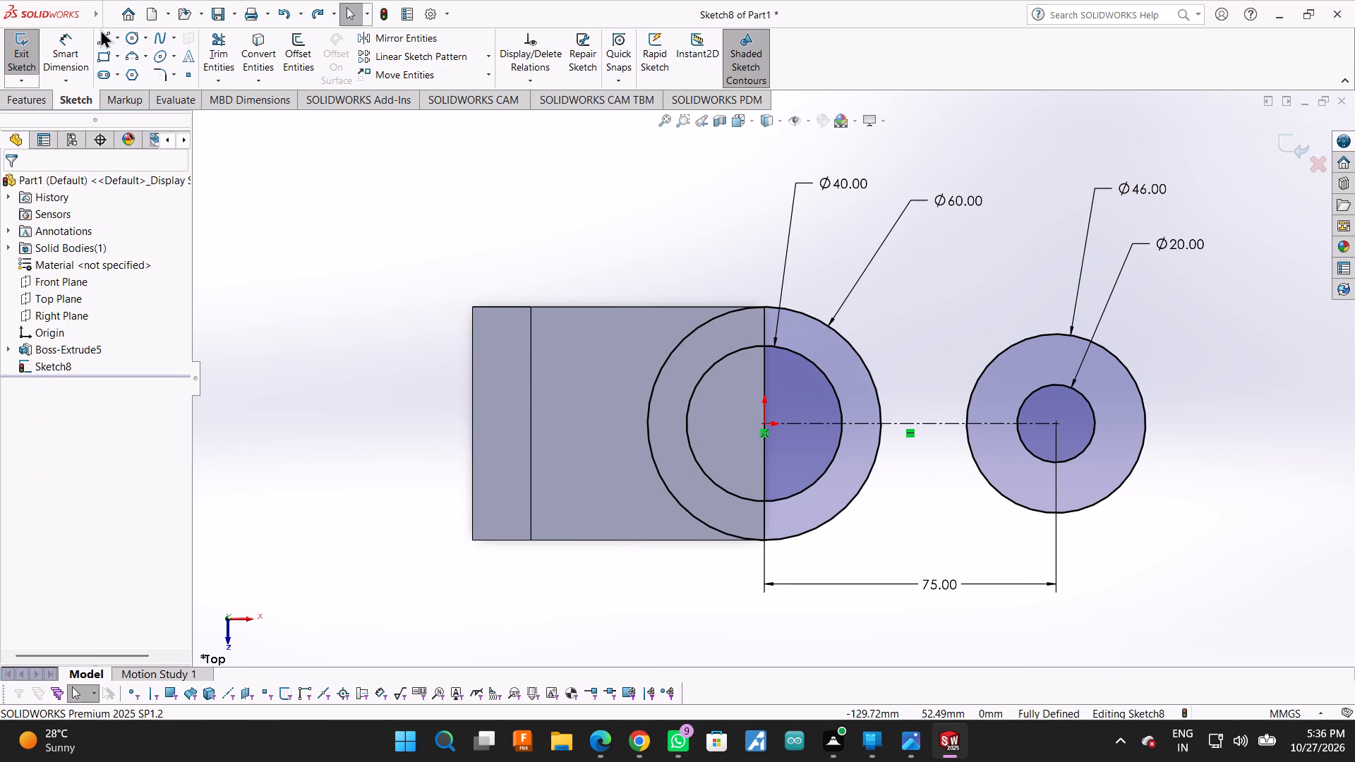
Sketch a line about 61 mm long from the upper edge of the 46 mm circle to the 60 mm circle, ending away from its topmost point.
left_click(100, 29)
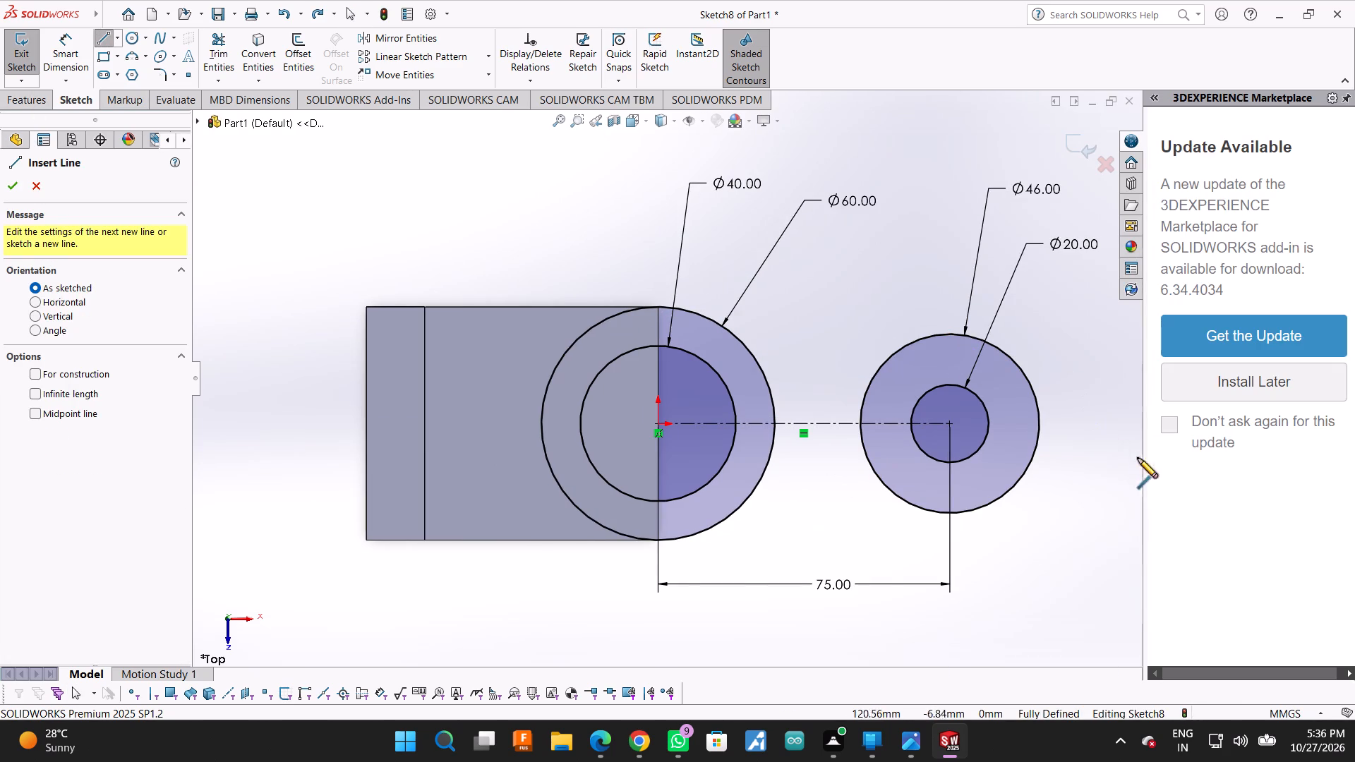
left_click_drag(1144, 462, 1354, 504)
scroll(1059, 339, "down", 2)
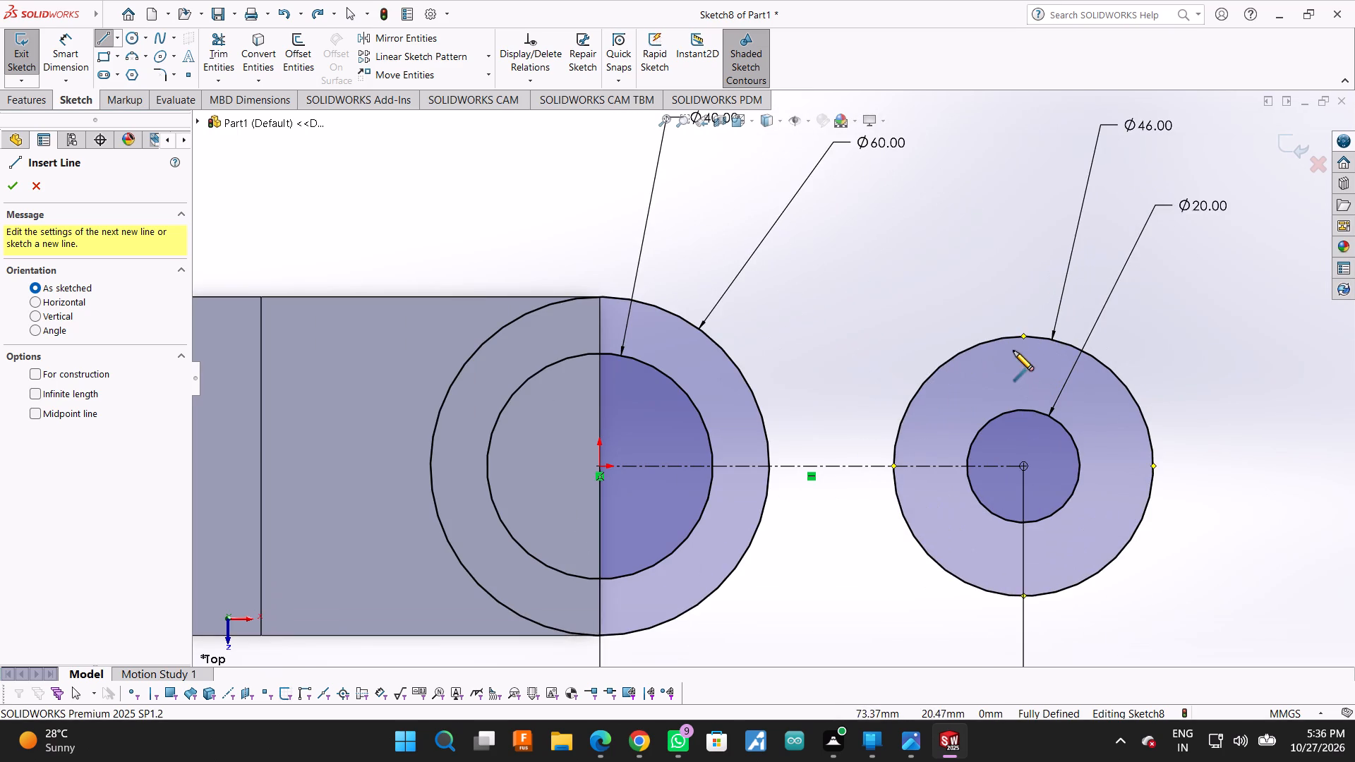
left_click(994, 341)
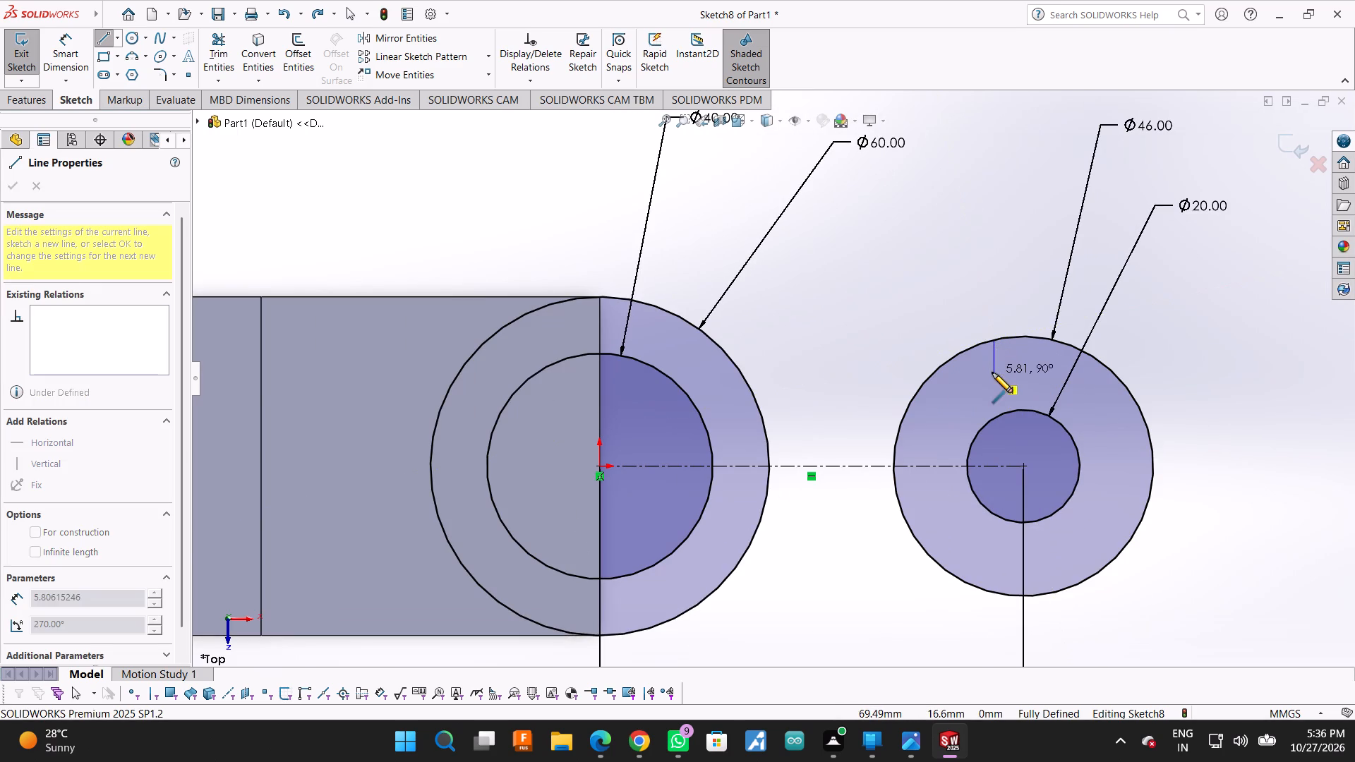
left_click(651, 303)
key("Escape")
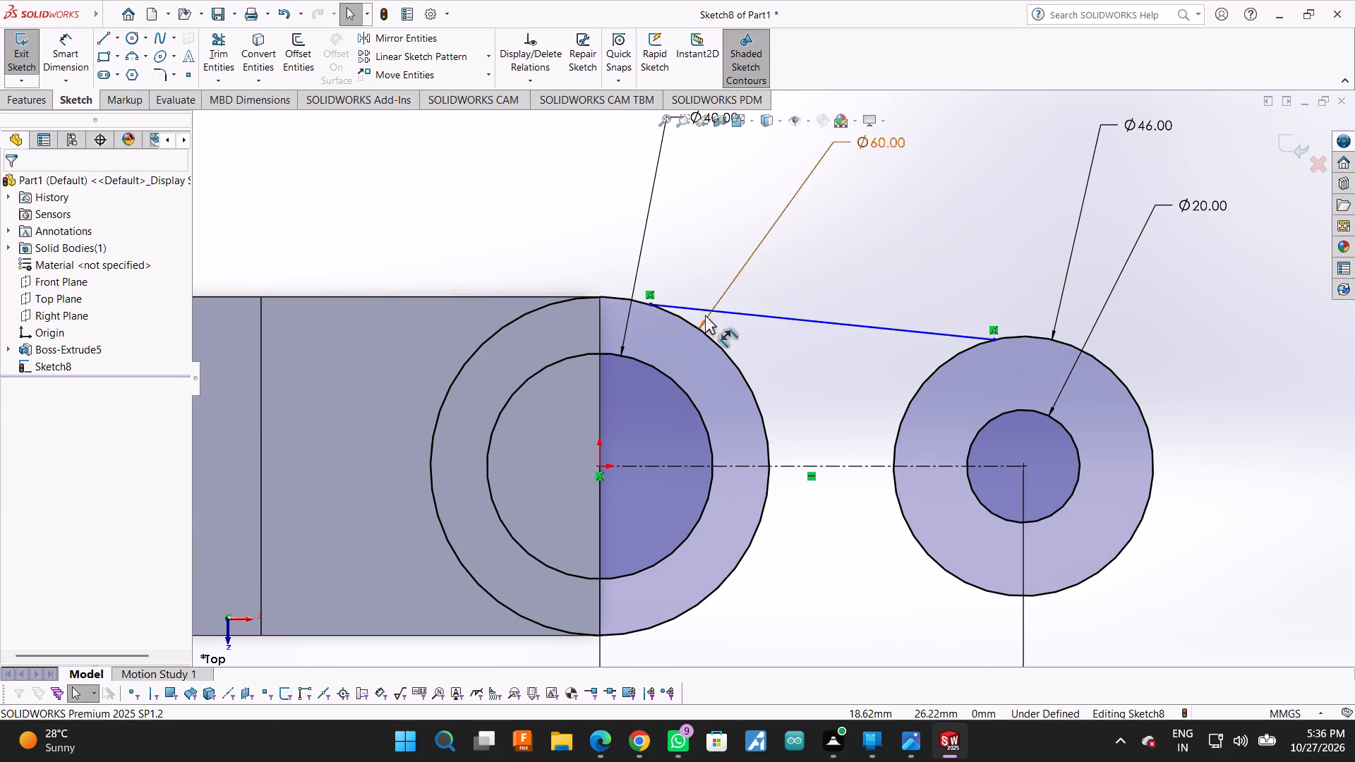
Add a tangent relation between the upper connecting line and the 60 mm circle.
left_click(706, 309, "ctrl")
left_click(695, 337, "ctrl")
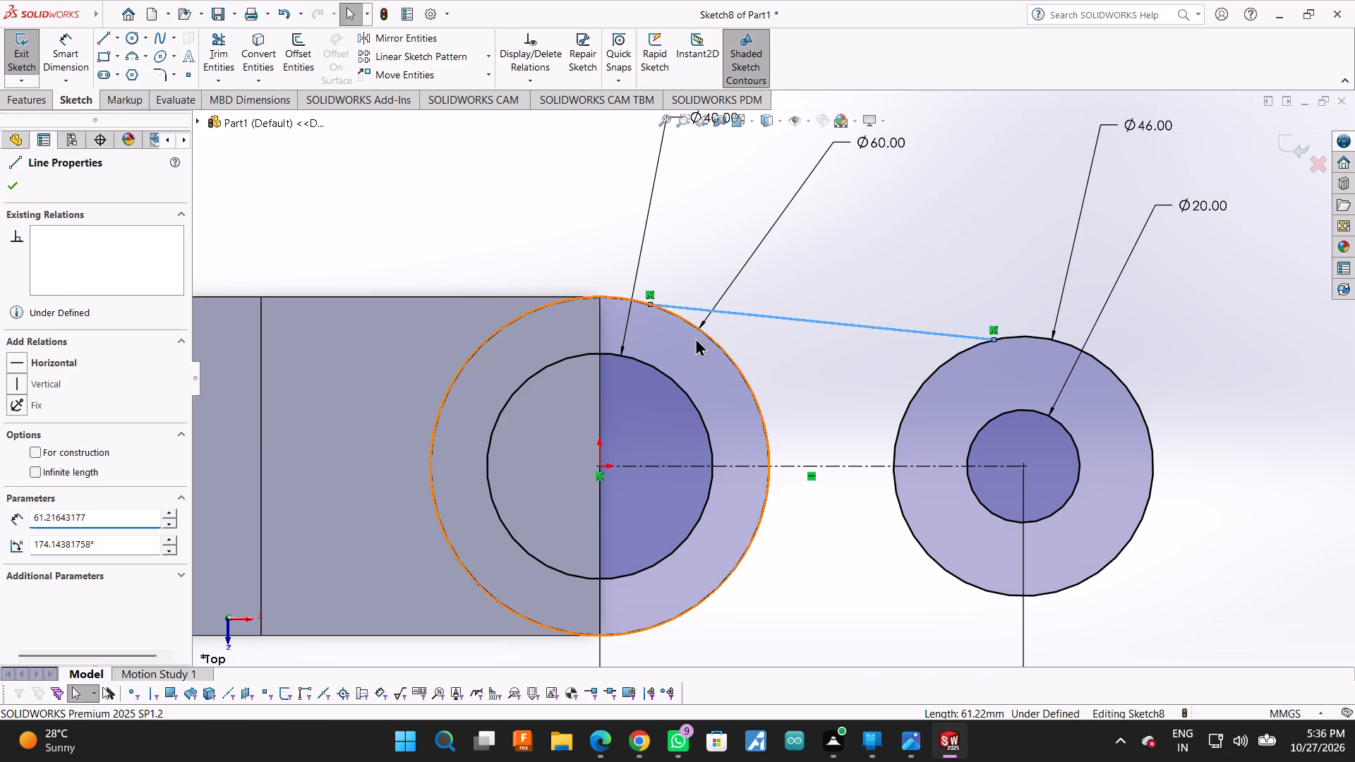
left_click(56, 437)
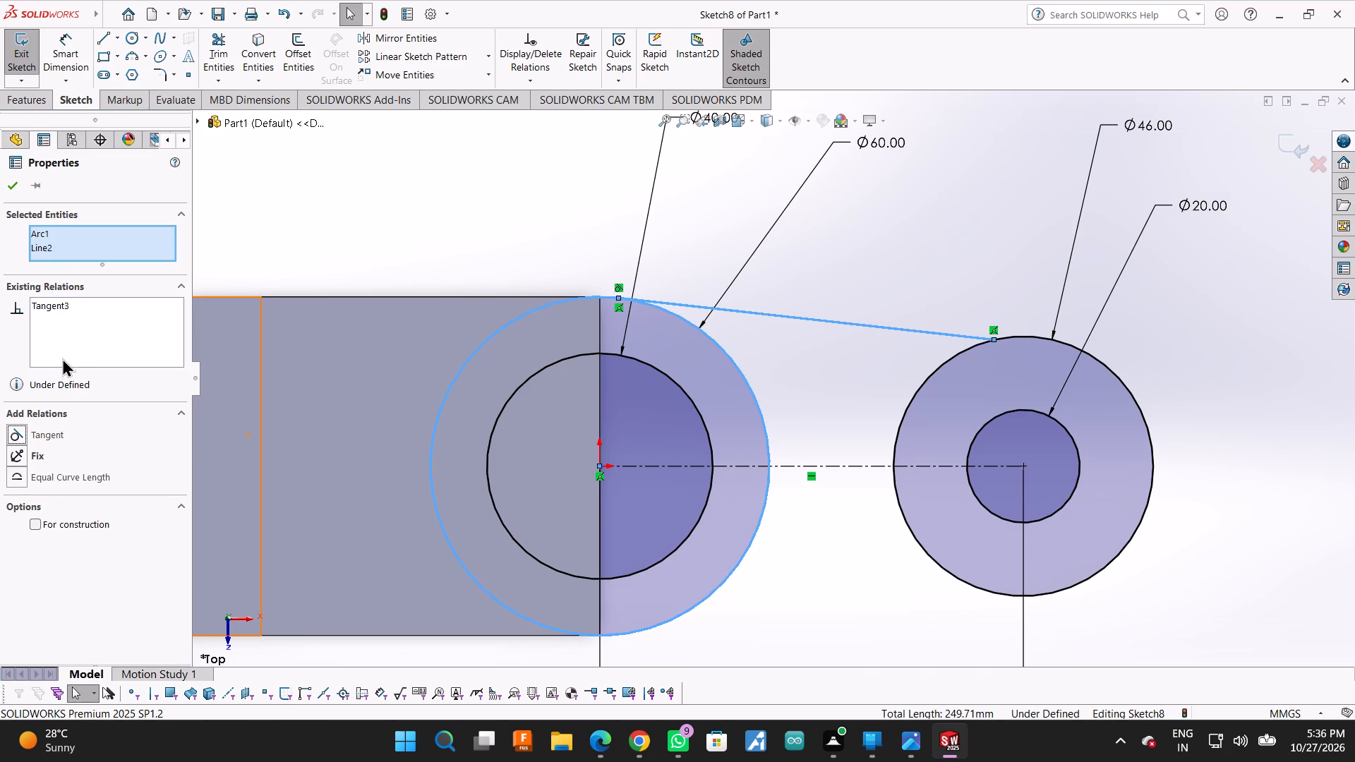
left_click(15, 181)
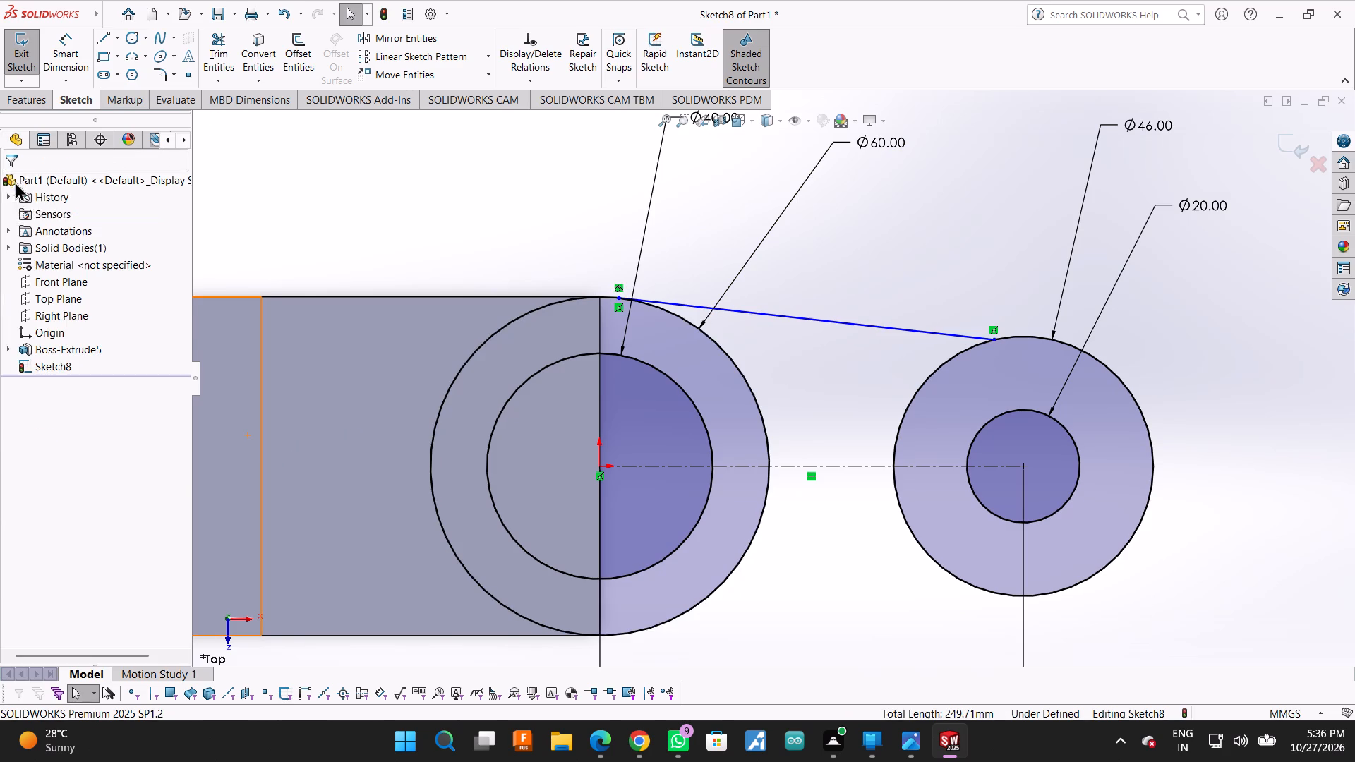
Add a tangent relation between the upper connecting line and the 46 mm circle.
left_click(911, 330)
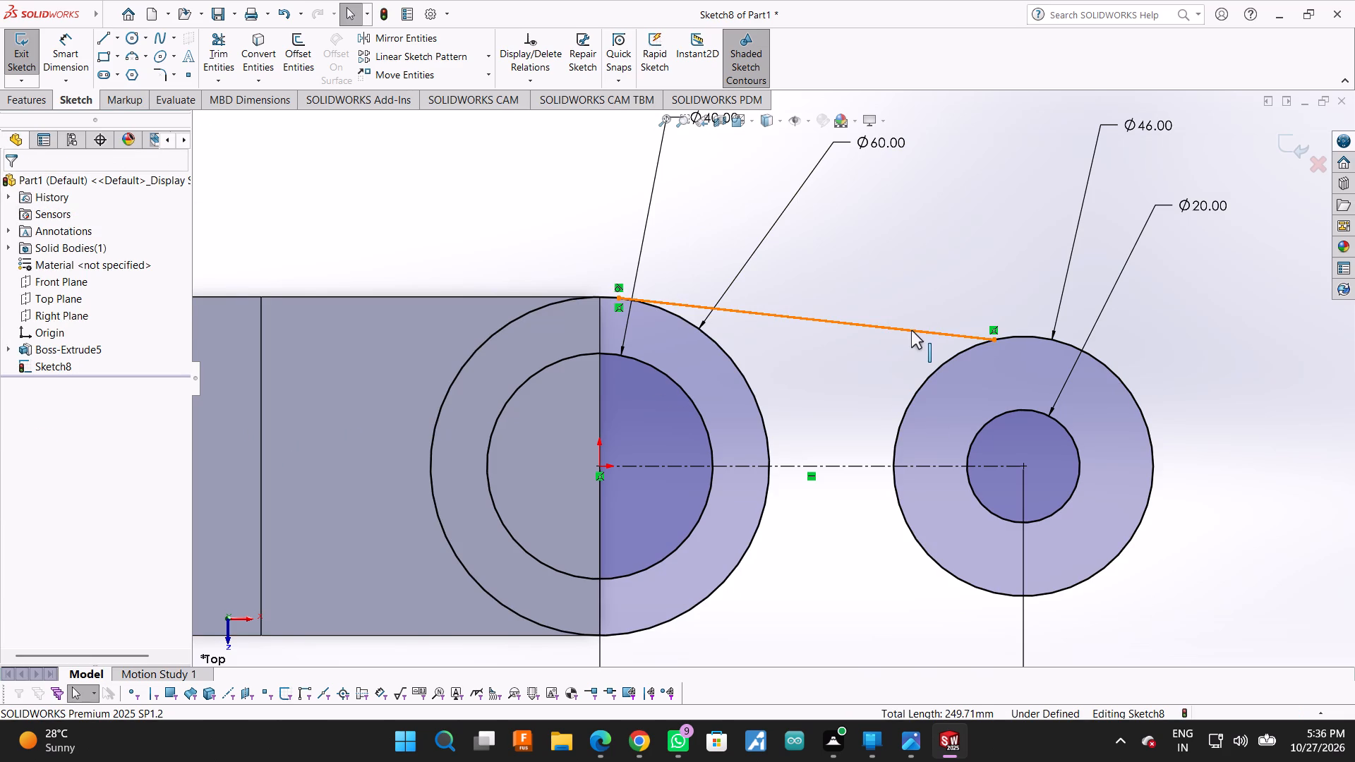
left_click(939, 367, "ctrl")
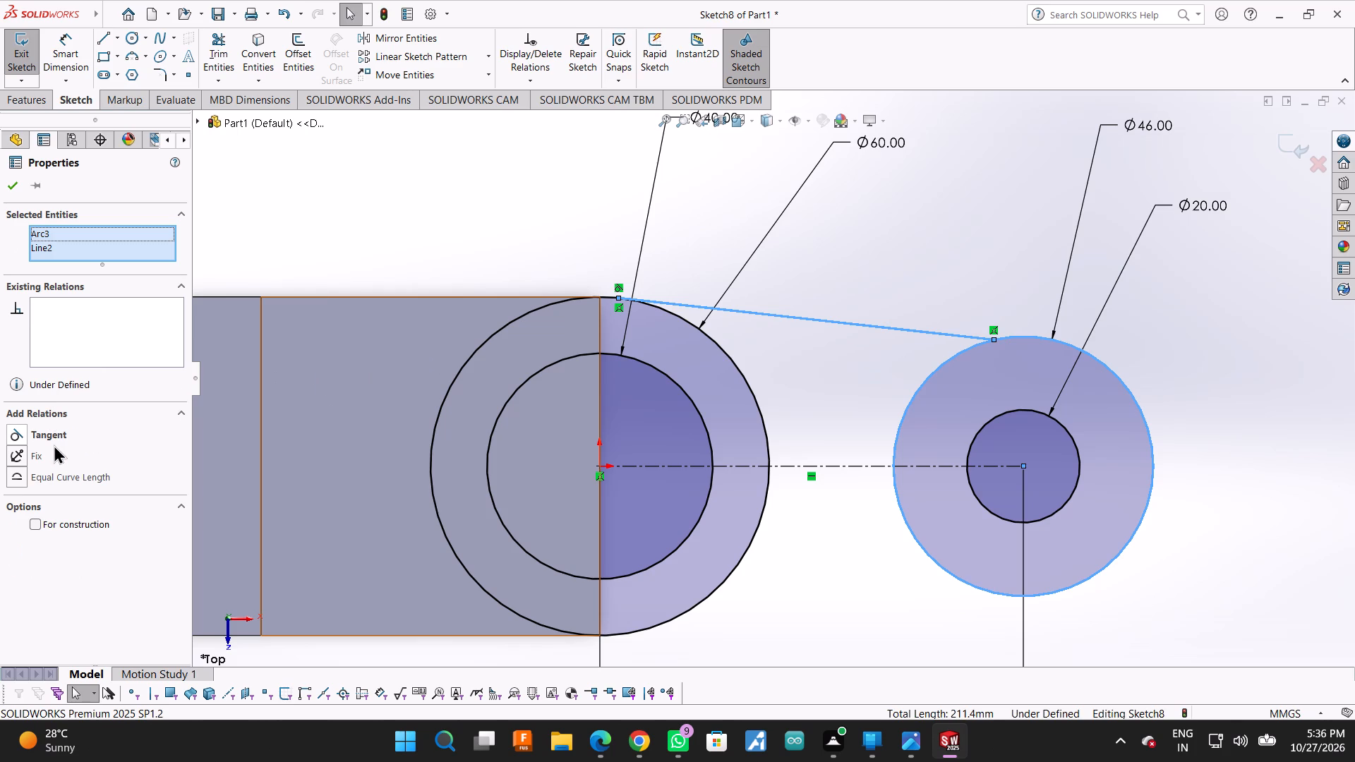
left_click(54, 436)
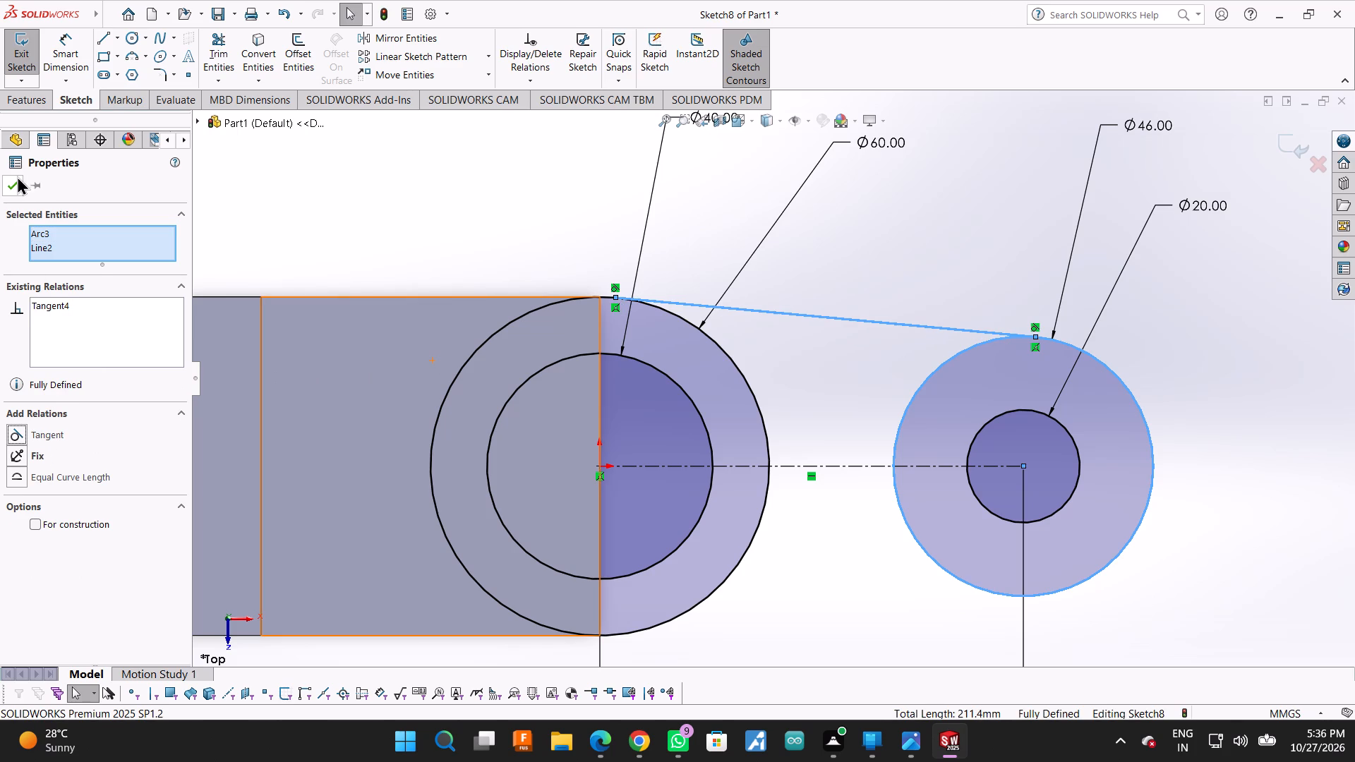
left_click(9, 189)
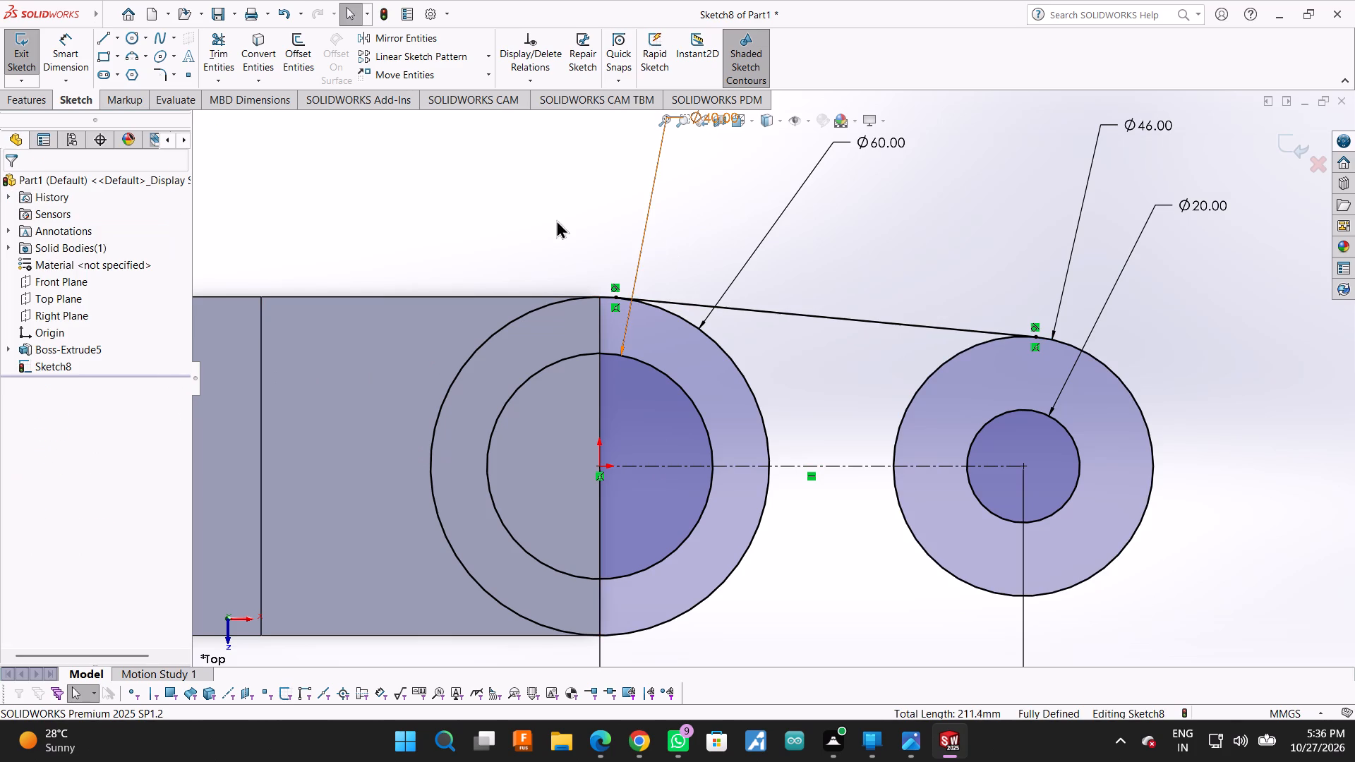
key("Escape")
Sketch a line about 55 mm long from the lower edge of the 60 mm circle to the lower edge of the 46 mm circle.
left_click(99, 42)
scroll(850, 556, "up", 1)
left_click_drag(1145, 580, 1192, 587)
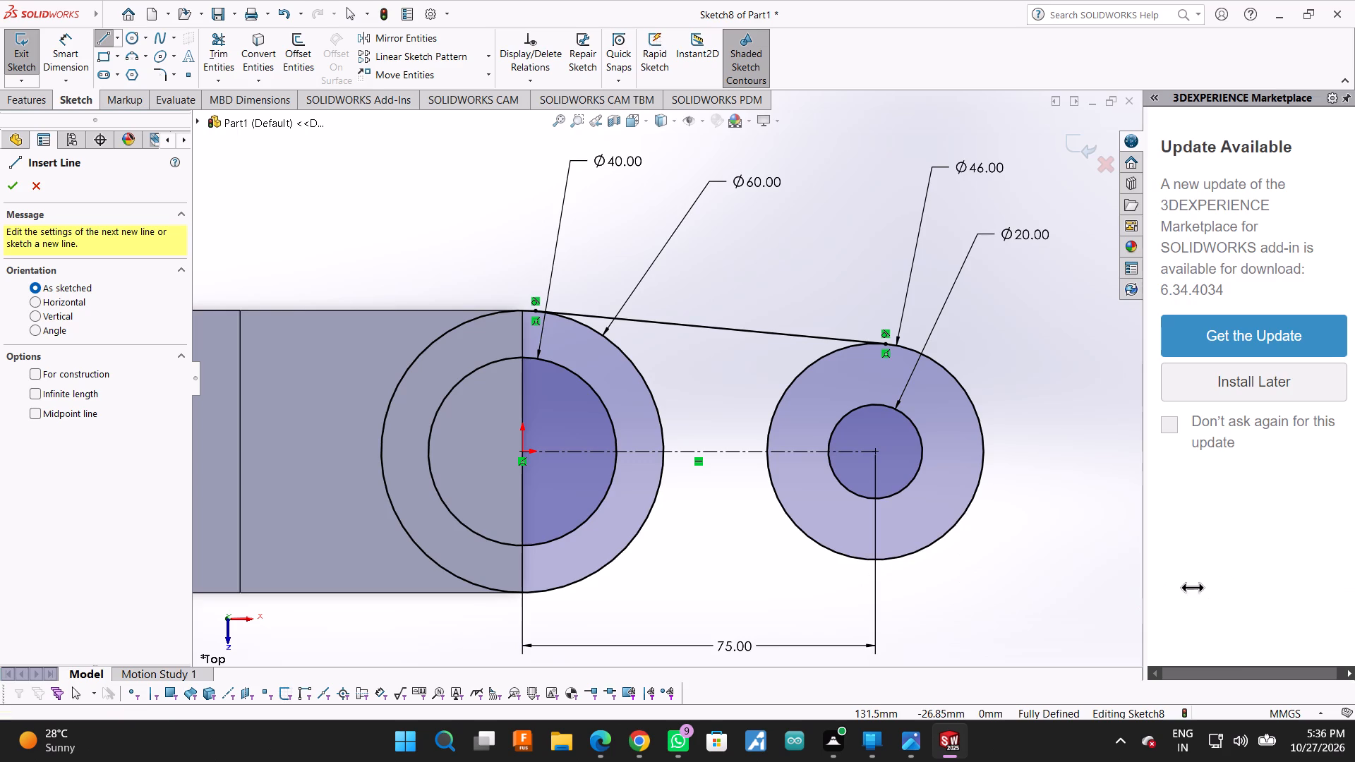
left_click_drag(1192, 587, 1354, 637)
scroll(971, 588, "up", 3)
scroll(915, 575, "down", 2)
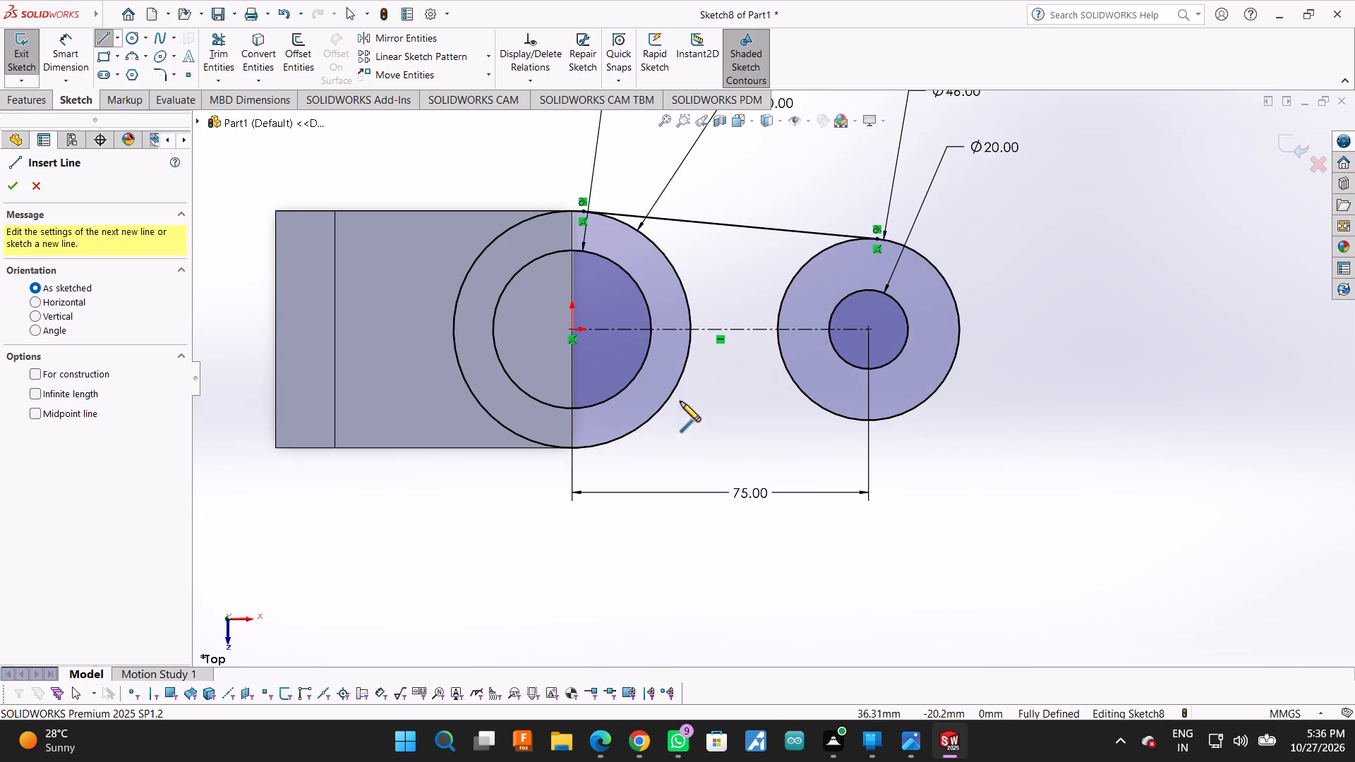
scroll(646, 401, "down", 8)
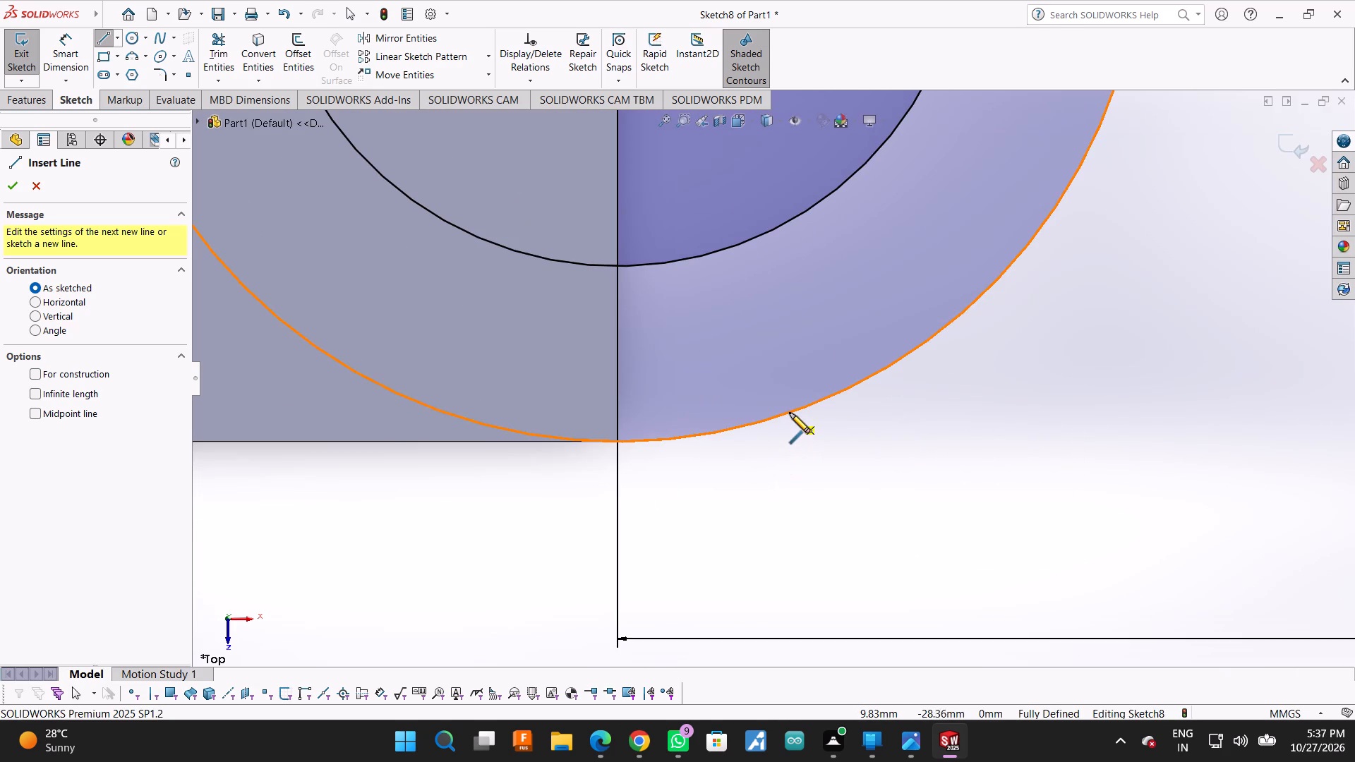
left_click(790, 412)
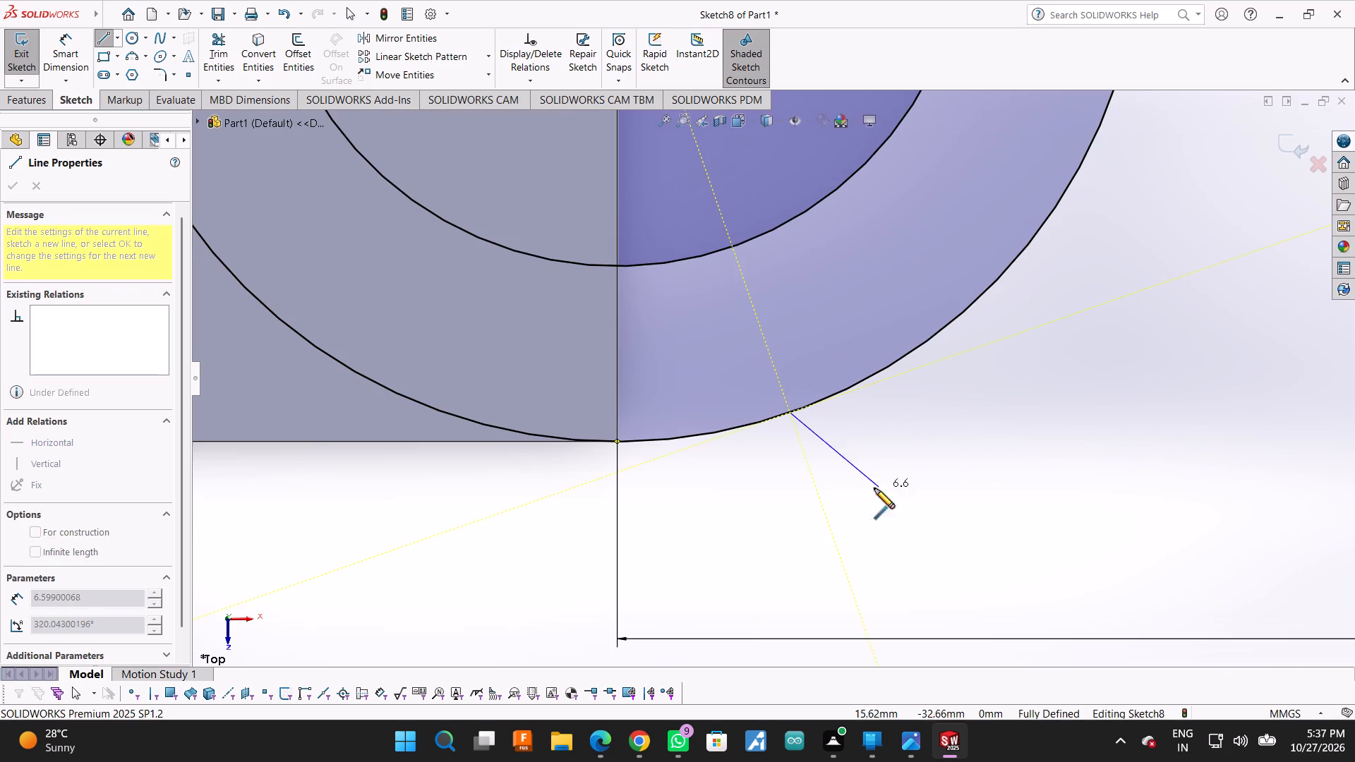
scroll(700, 500, "up", 6)
scroll(1150, 380, "down", 4)
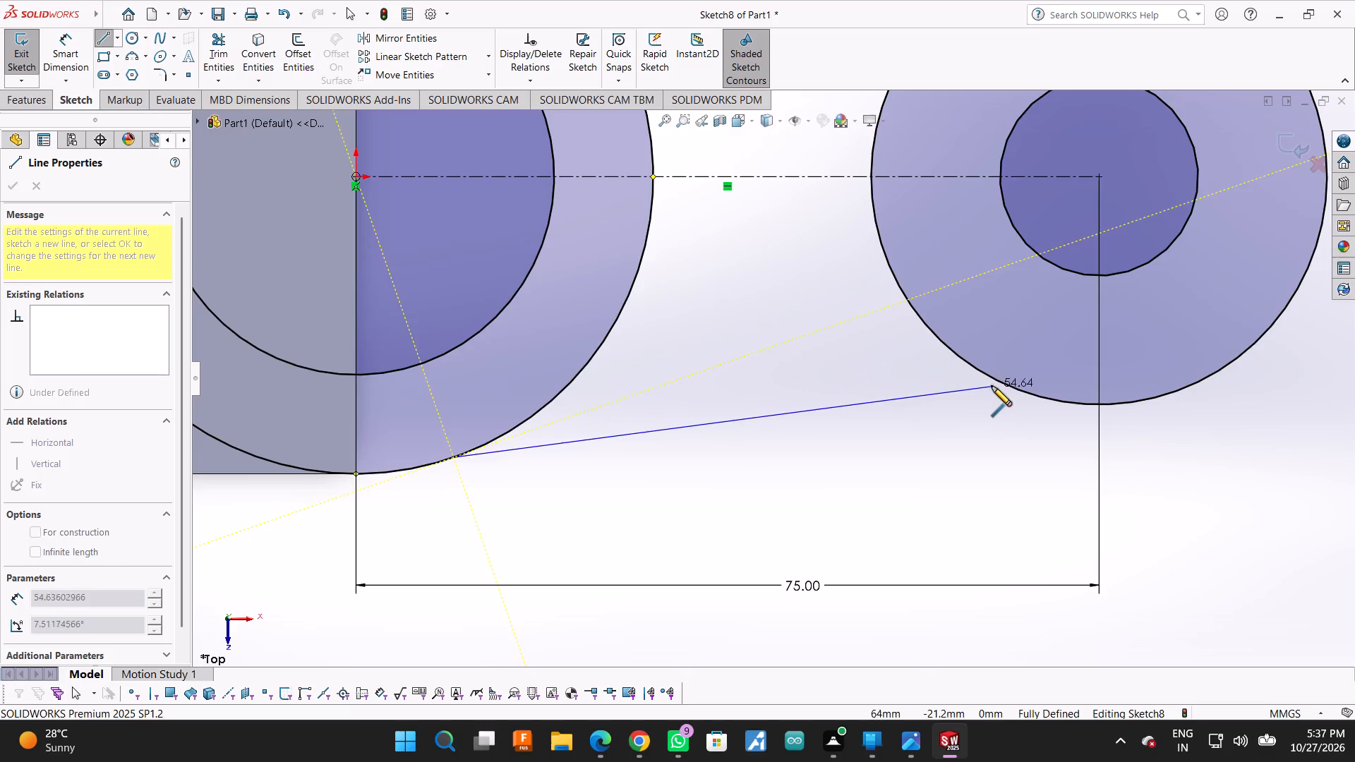
left_click(994, 382)
key("Escape")
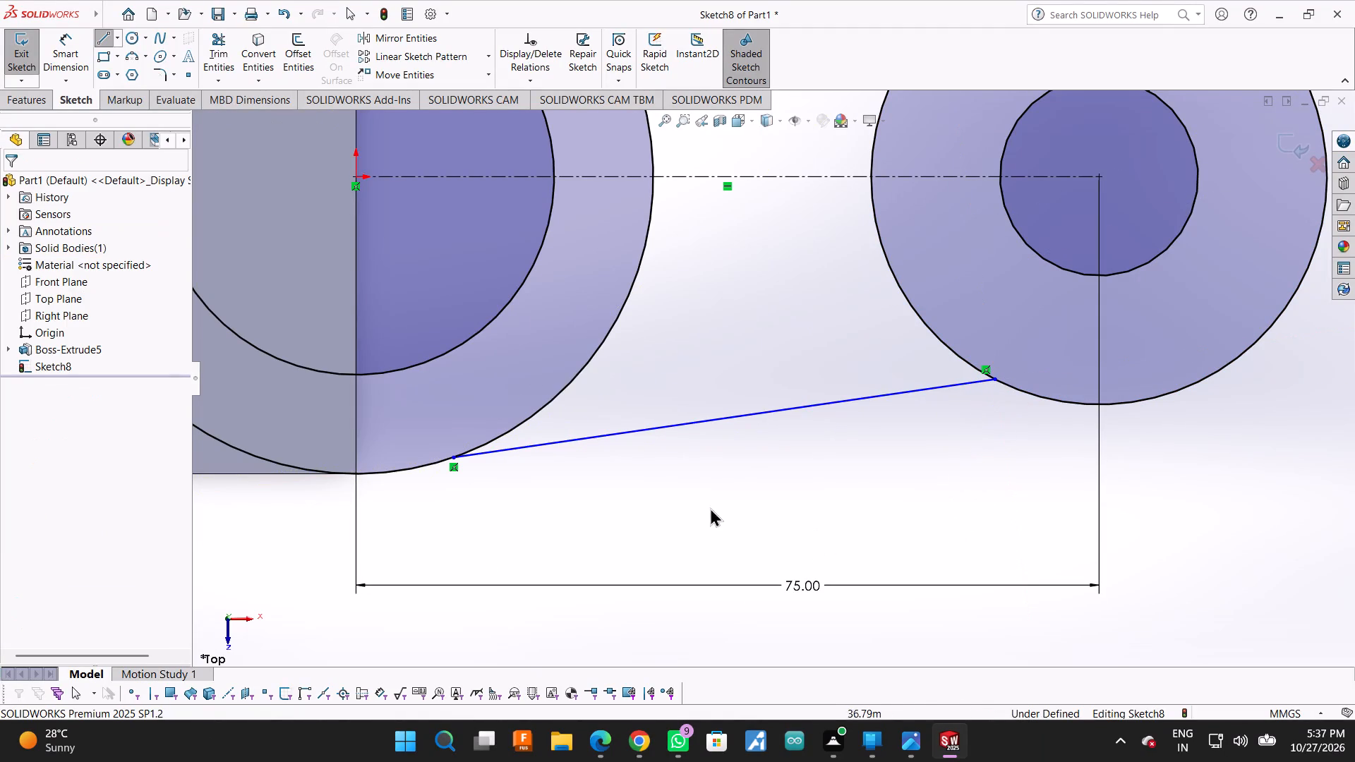
Add a tangent relation between the lower connecting line and the 60 mm circle.
left_click(629, 433, "ctrl")
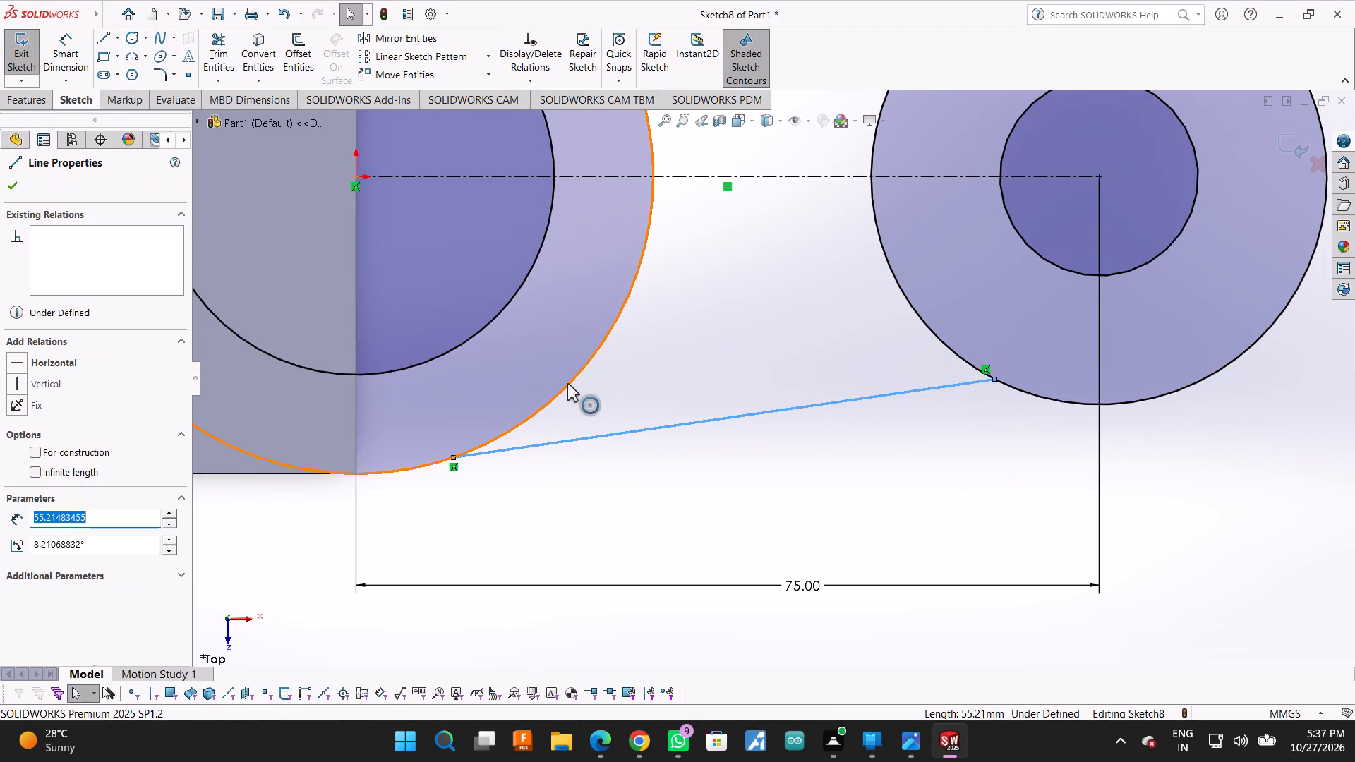
left_click(567, 383, "ctrl")
left_click(46, 433)
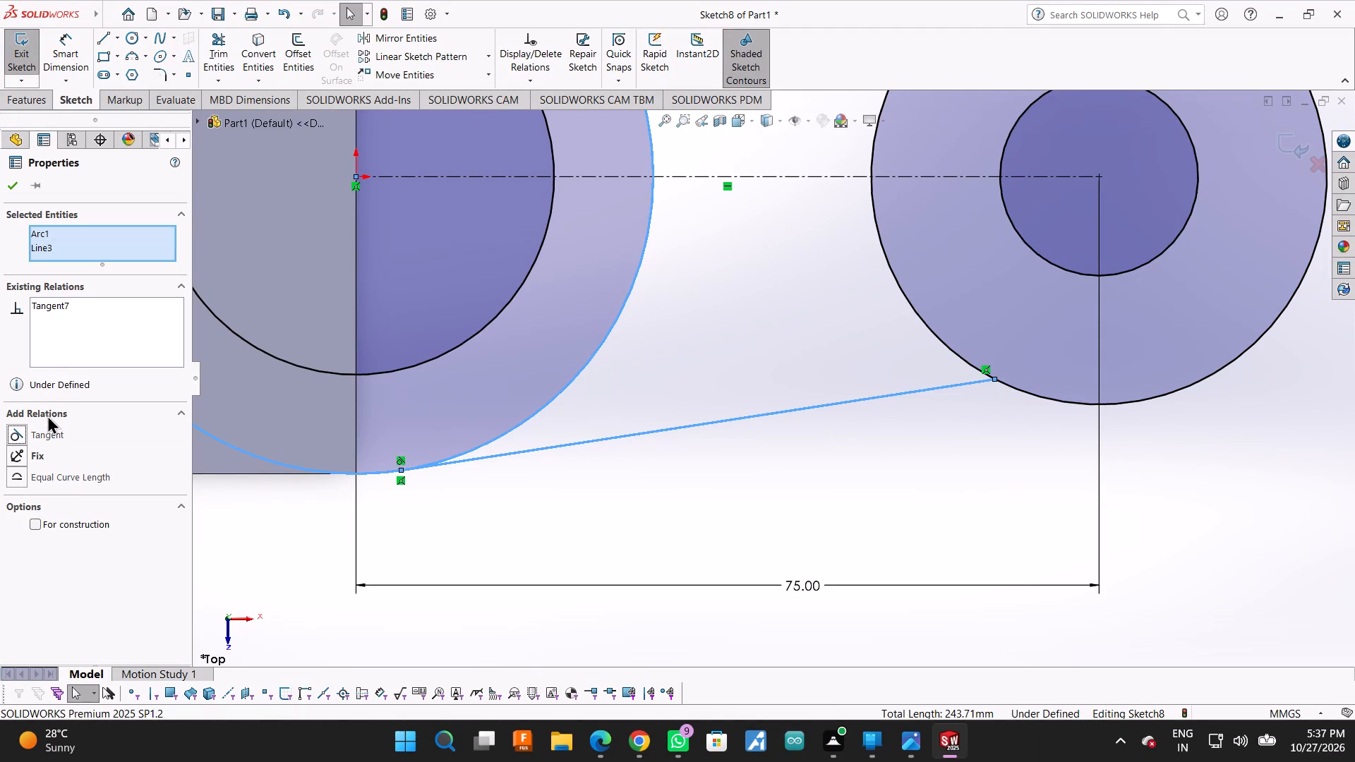
left_click(18, 193)
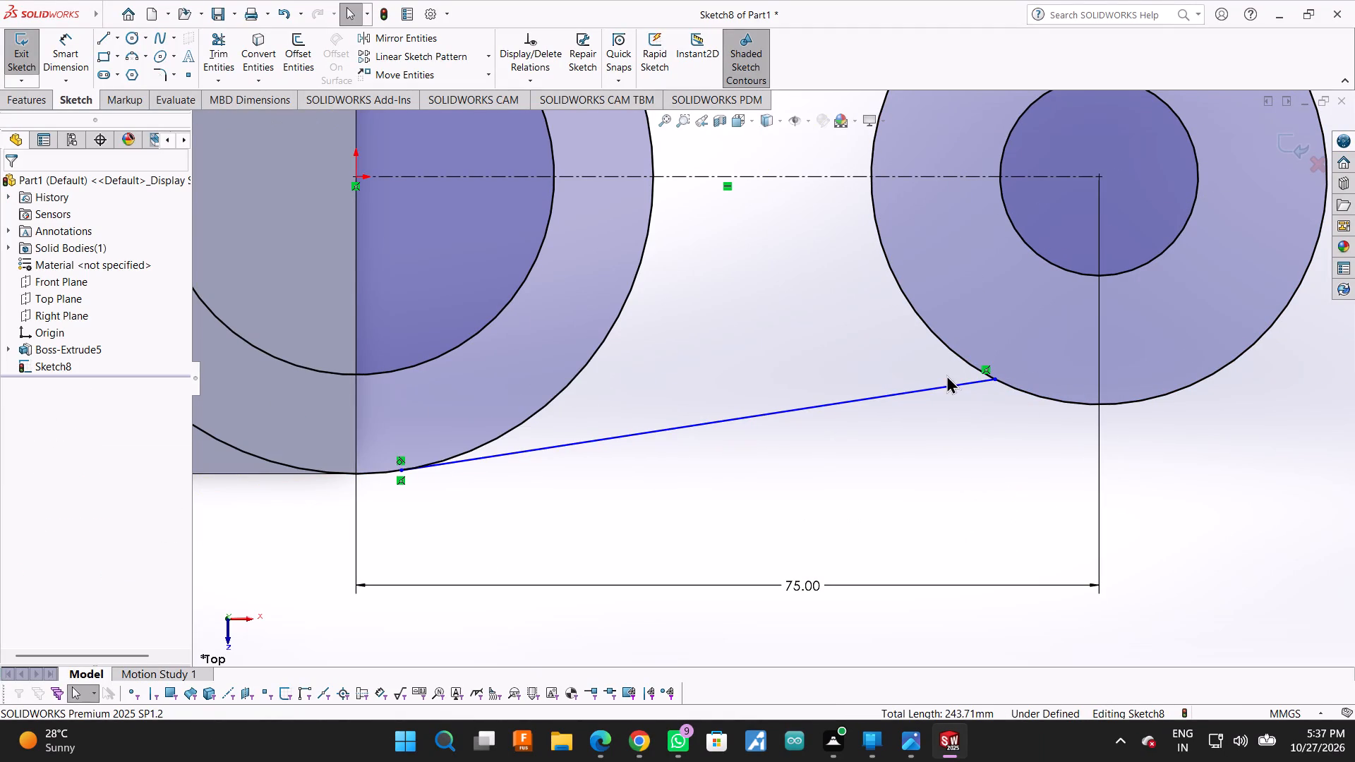
Add a tangent relation between the lower connecting line and the 46 mm circle.
left_click(946, 389)
left_click(951, 347, "ctrl")
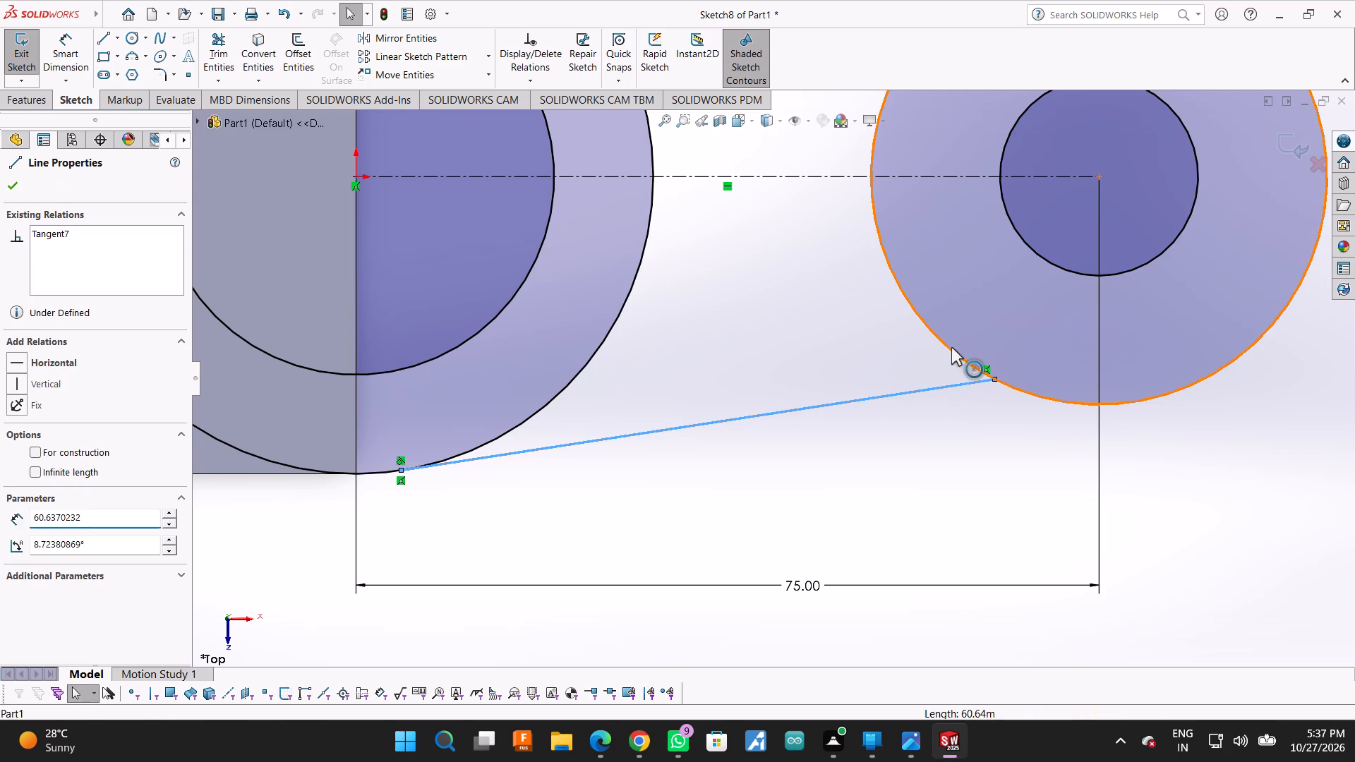
left_click(41, 432)
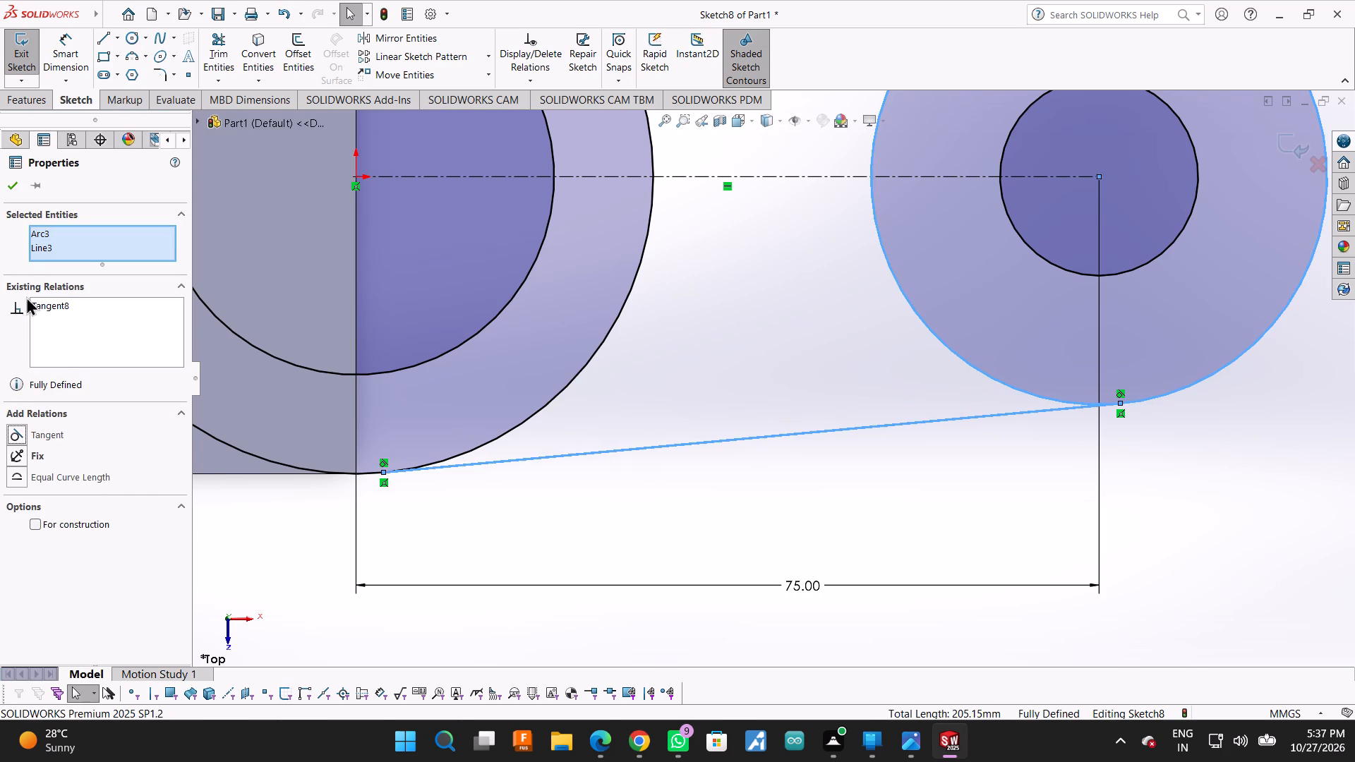
left_click(13, 189)
Trim away the part of the 46 mm circle that lies between the two tangent lines, facing the 60 mm circle.
scroll(878, 445, "up", 3)
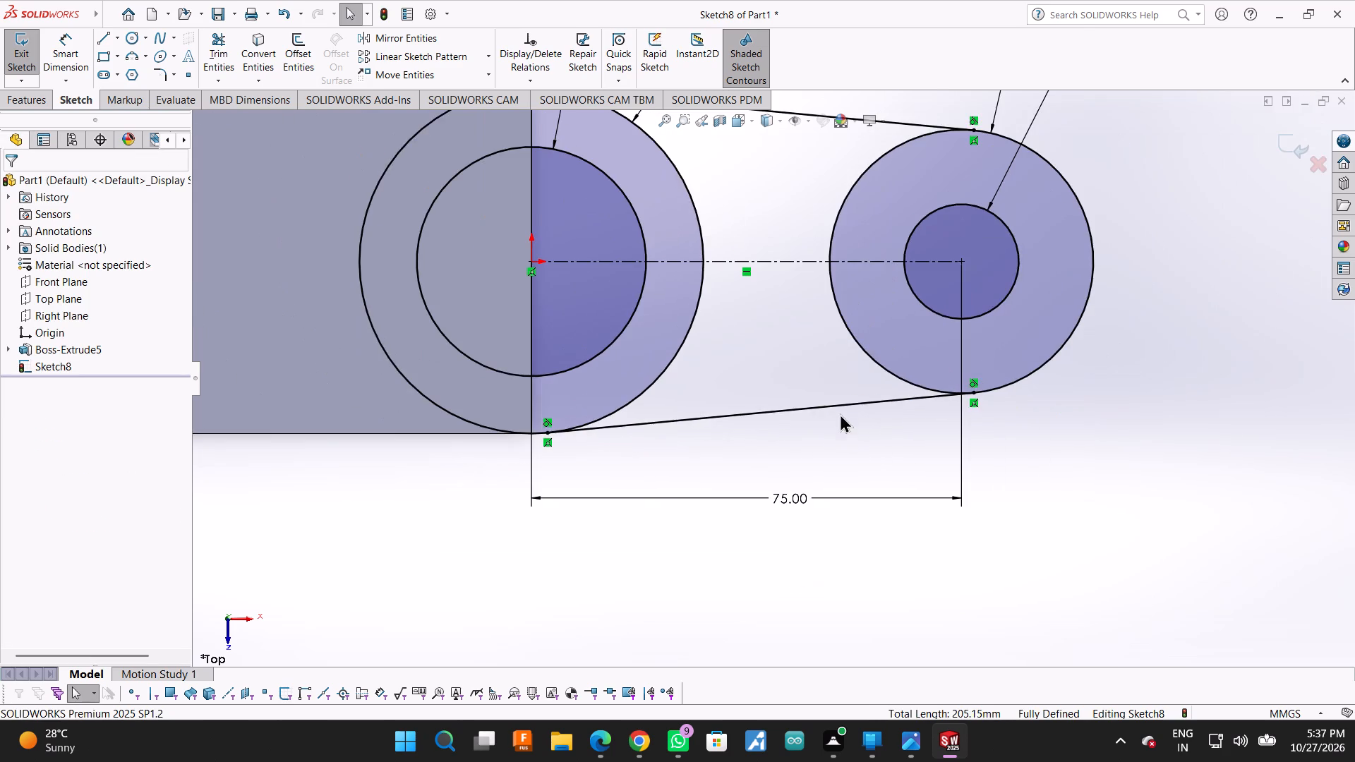
scroll(884, 517, "up", 2)
scroll(610, 363, "down", 2)
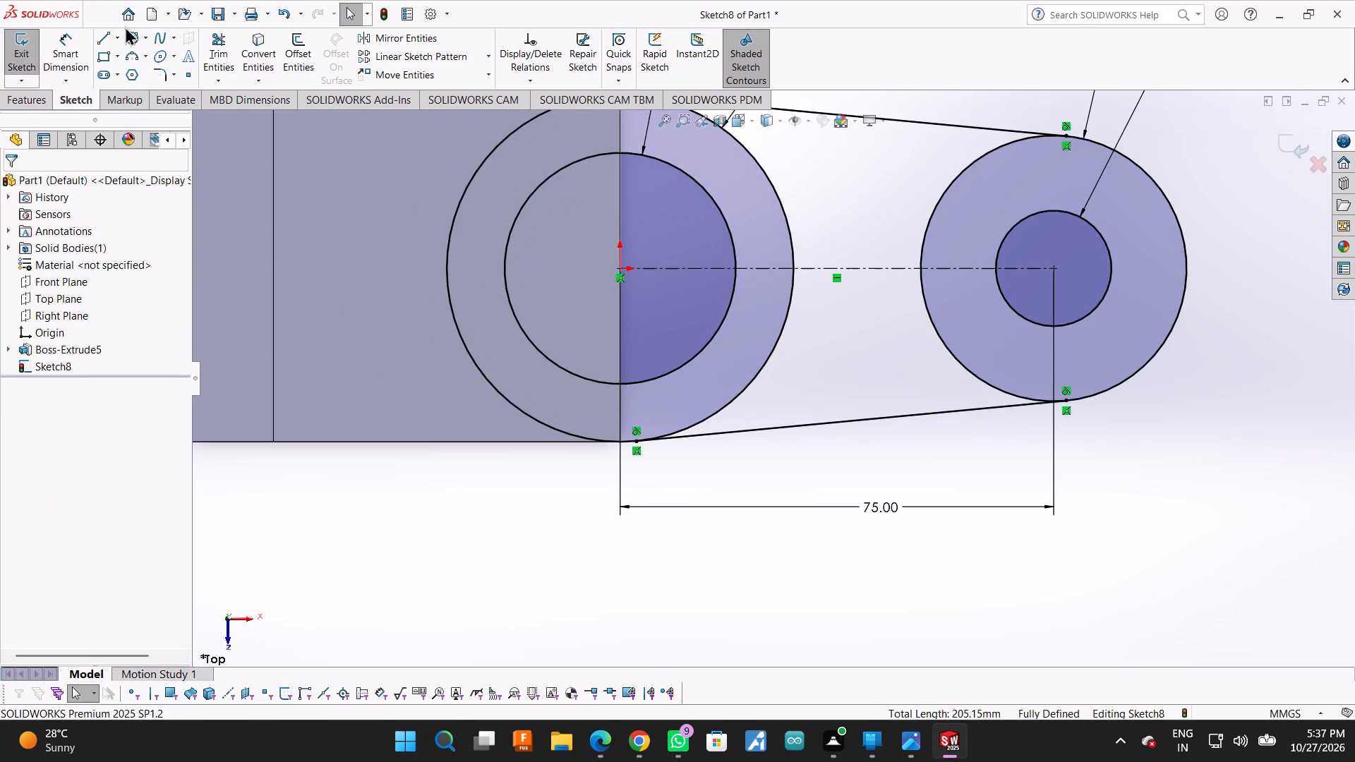
left_click(219, 33)
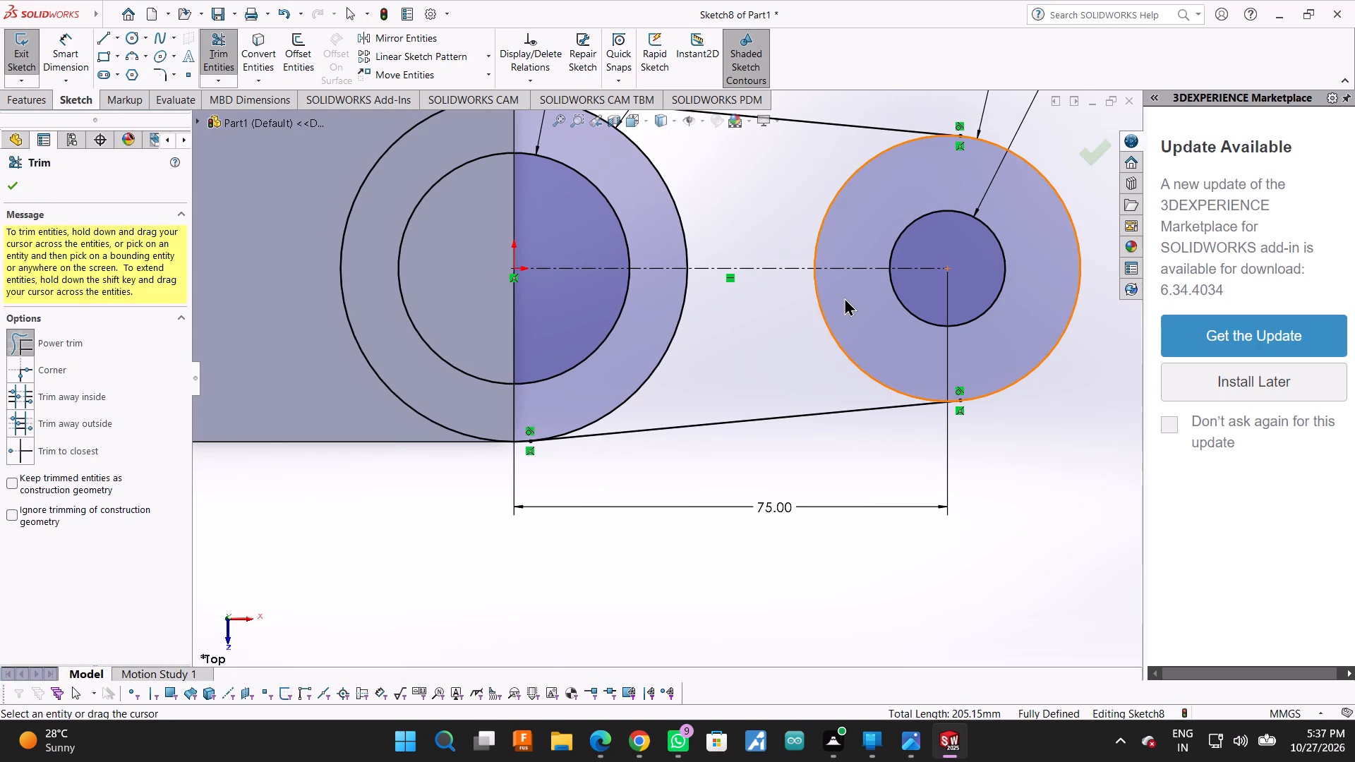
left_click_drag(845, 297, 811, 306)
left_click_drag(841, 192, 824, 183)
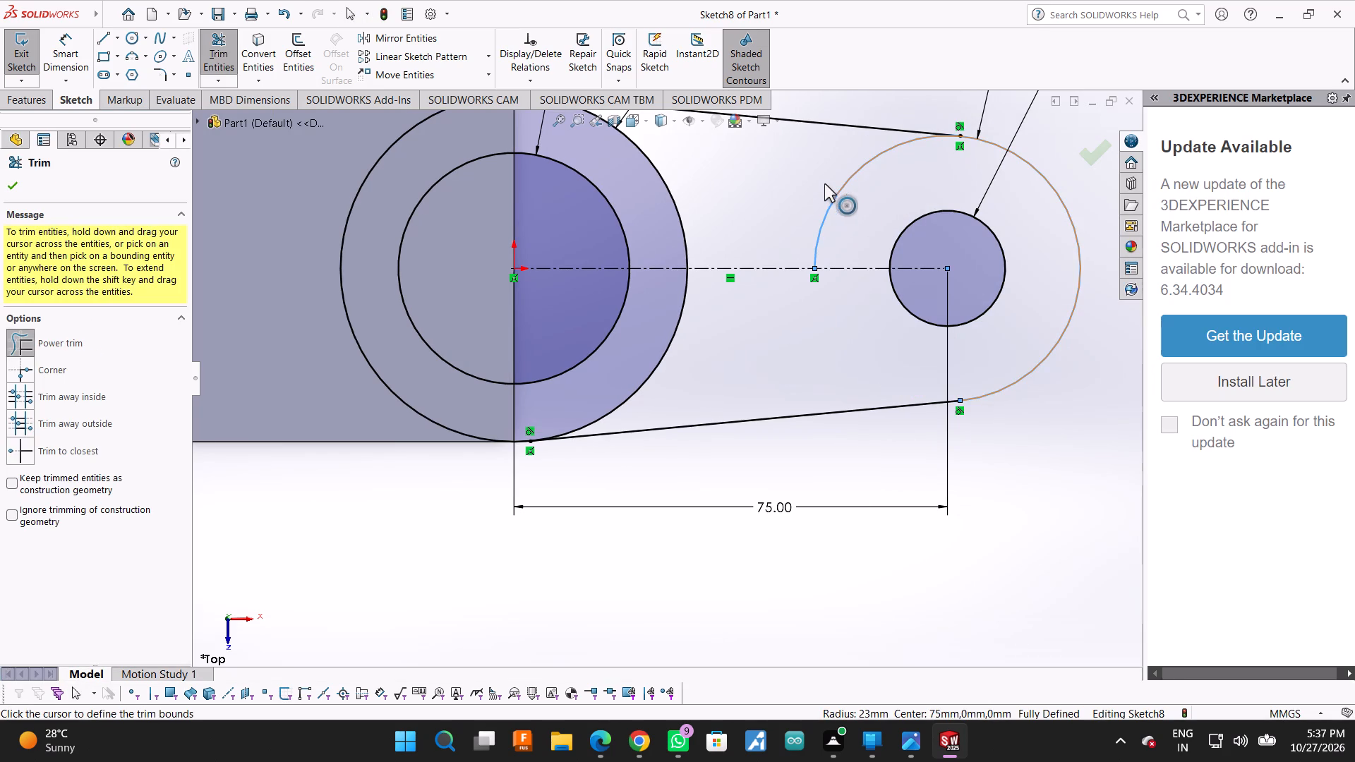
left_click_drag(824, 183, 853, 198)
left_click_drag(776, 149, 894, 174)
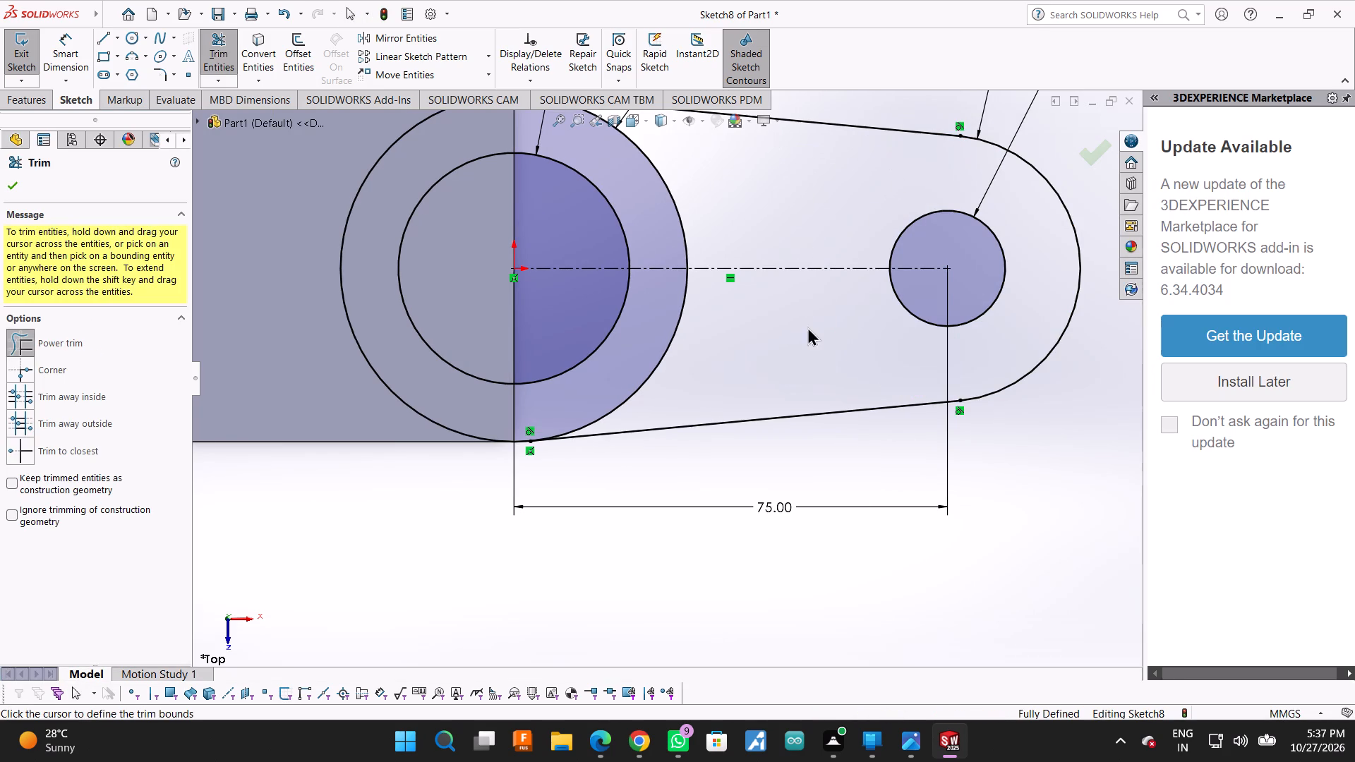
scroll(829, 372, "up", 2)
left_click(20, 181)
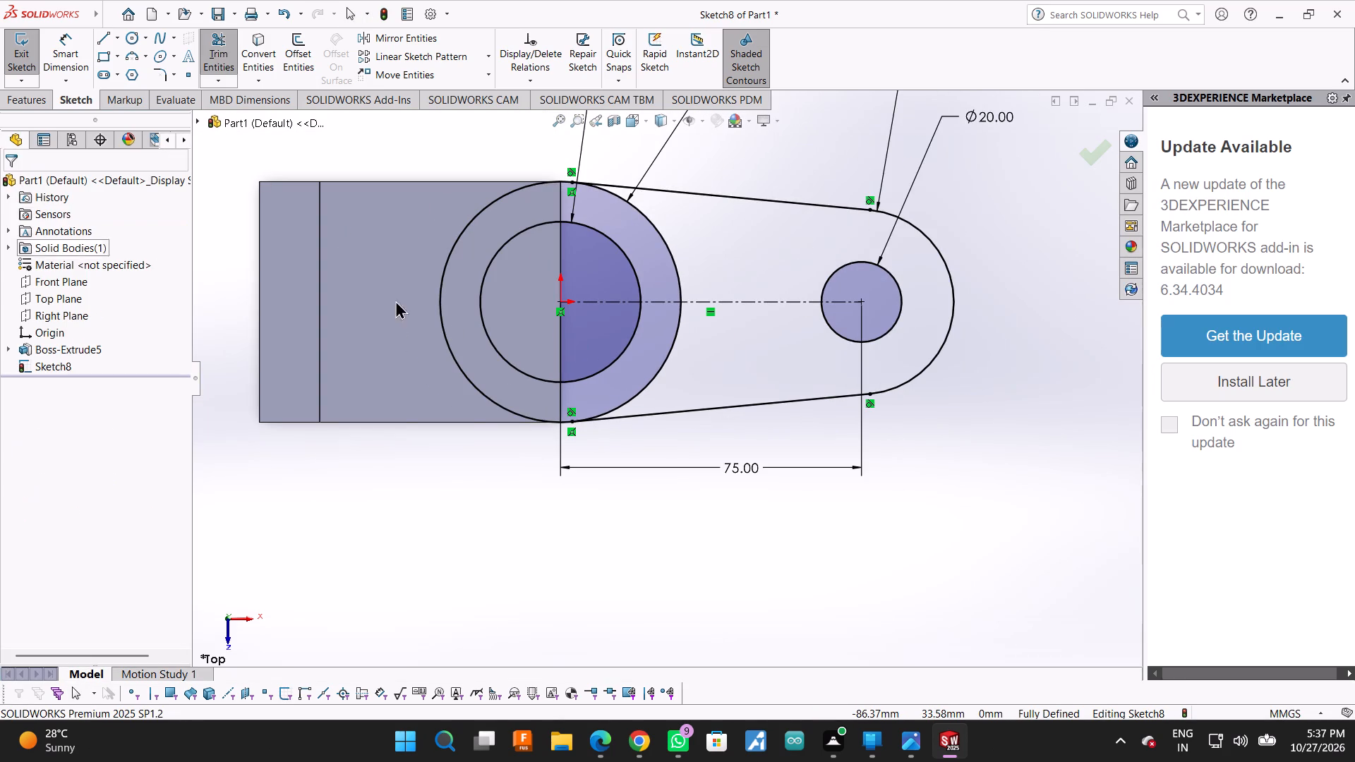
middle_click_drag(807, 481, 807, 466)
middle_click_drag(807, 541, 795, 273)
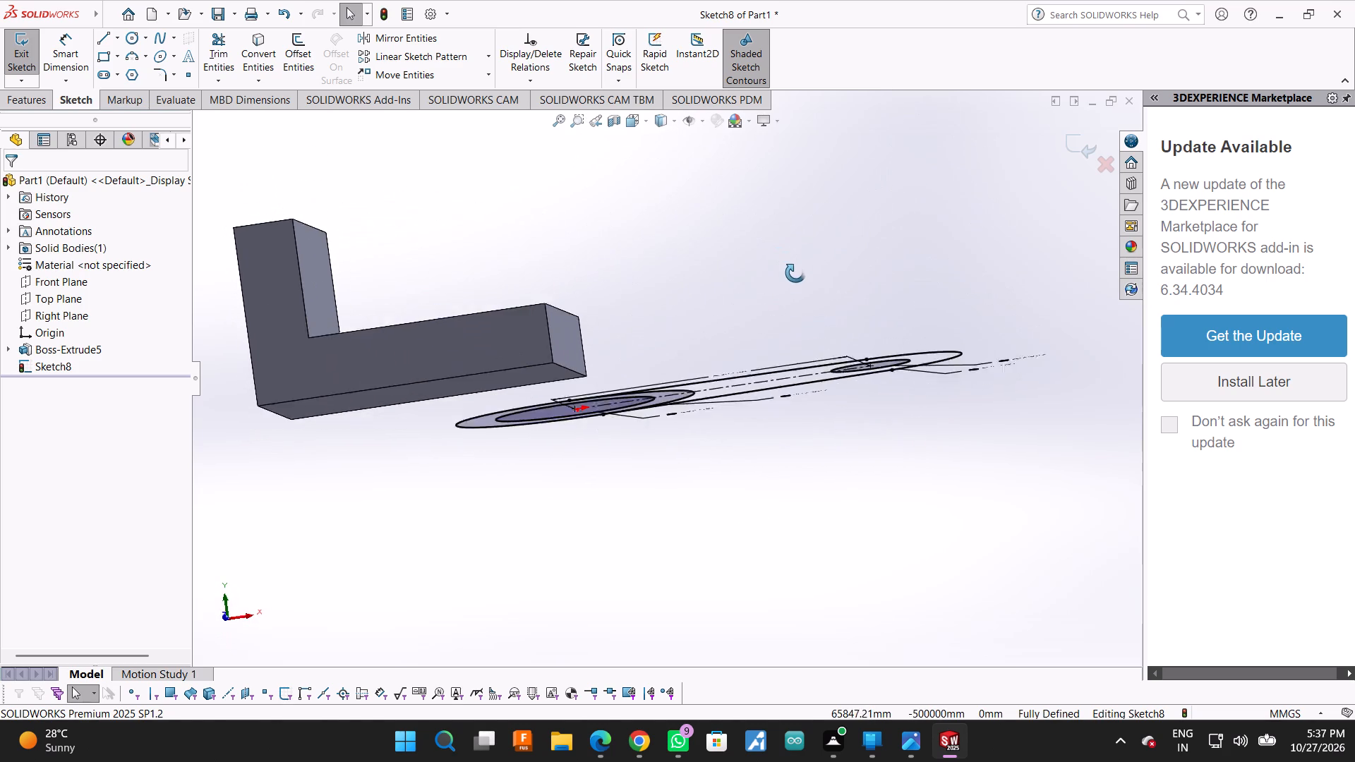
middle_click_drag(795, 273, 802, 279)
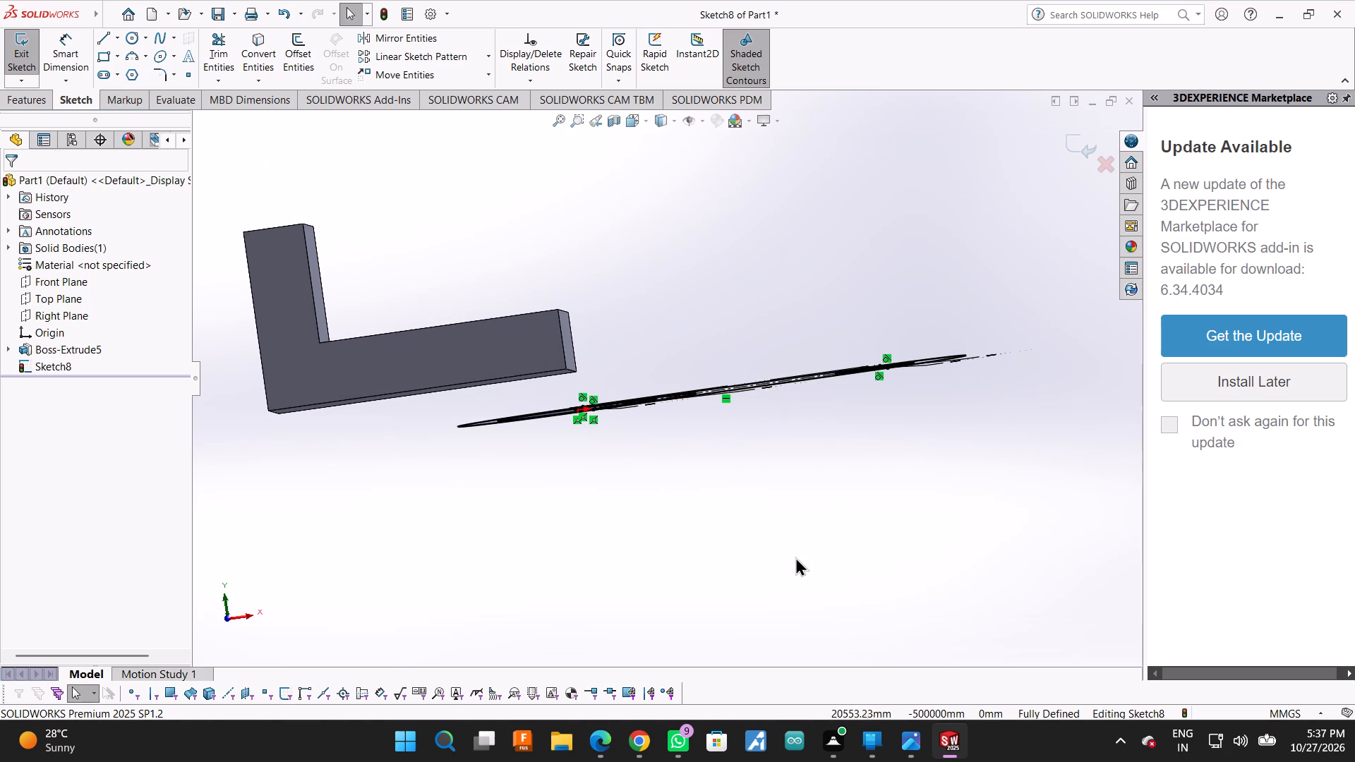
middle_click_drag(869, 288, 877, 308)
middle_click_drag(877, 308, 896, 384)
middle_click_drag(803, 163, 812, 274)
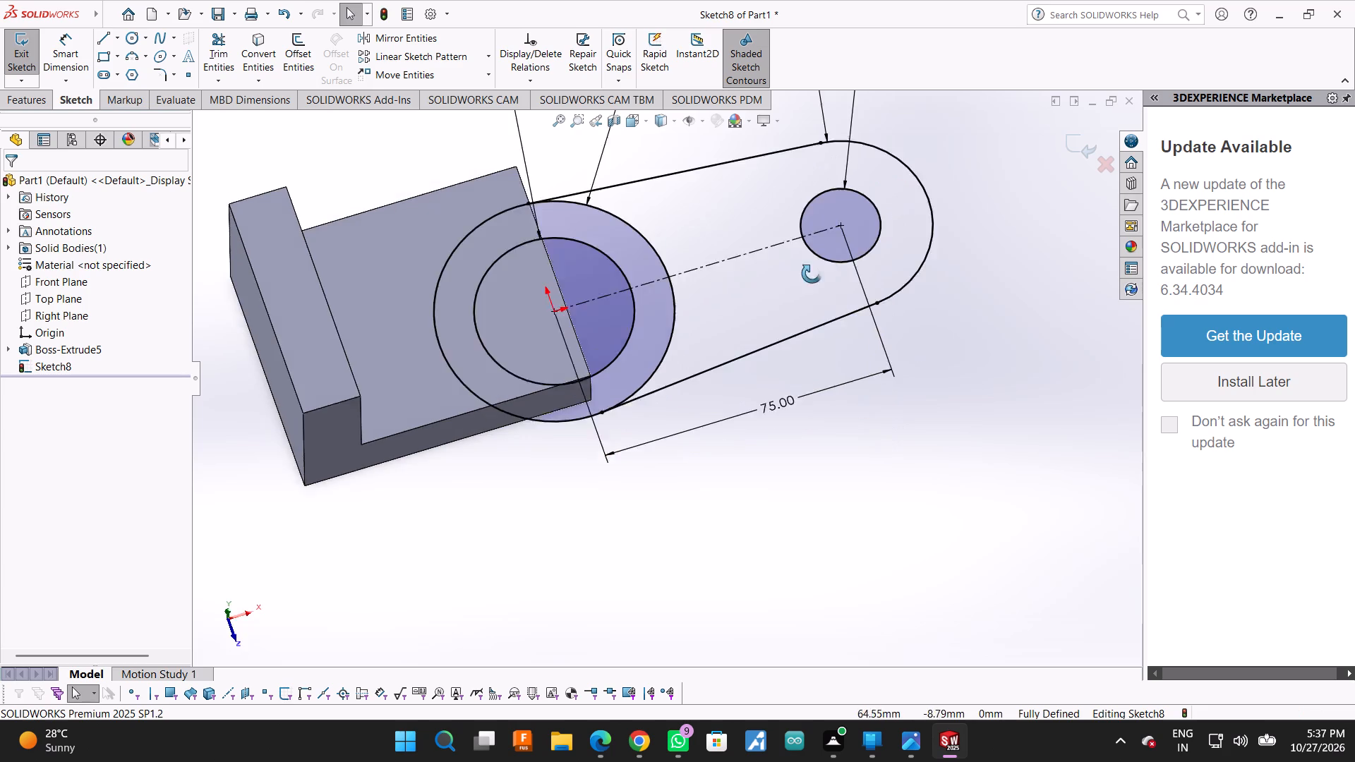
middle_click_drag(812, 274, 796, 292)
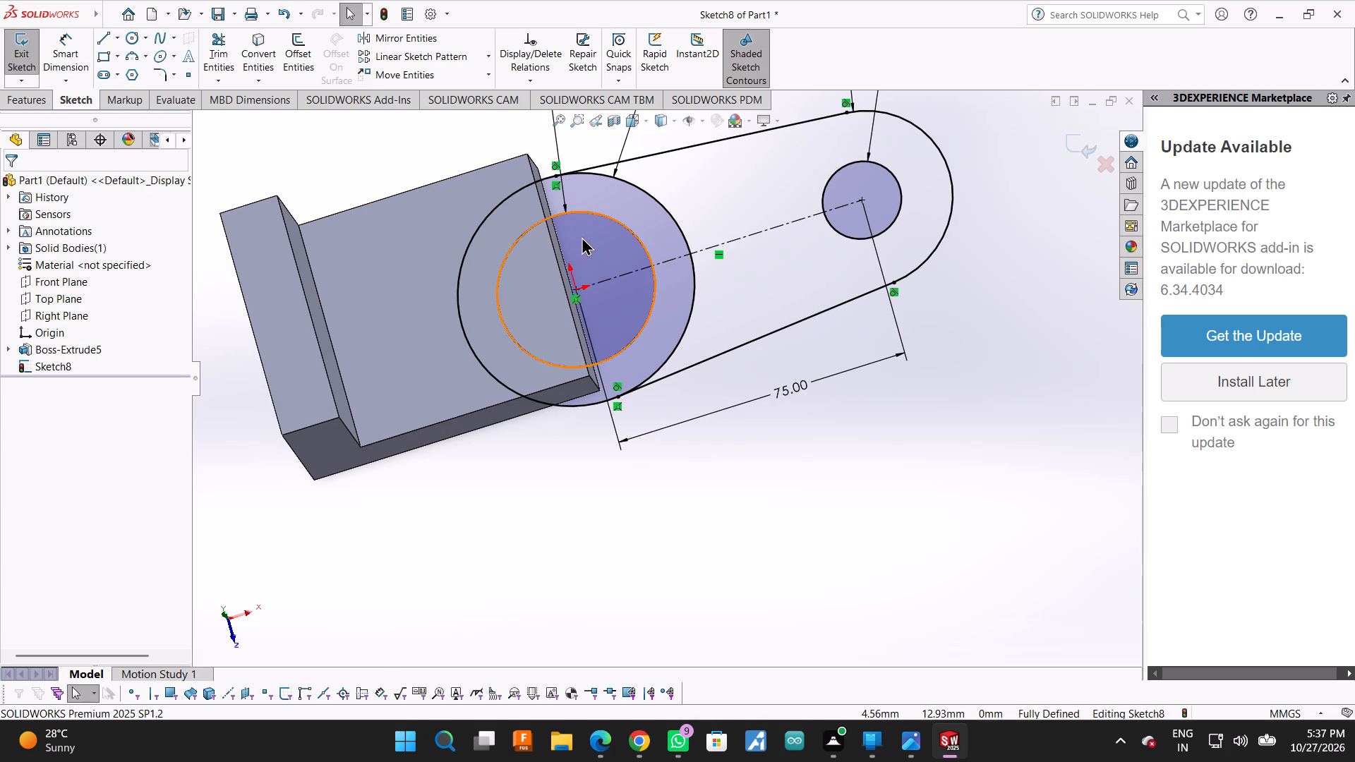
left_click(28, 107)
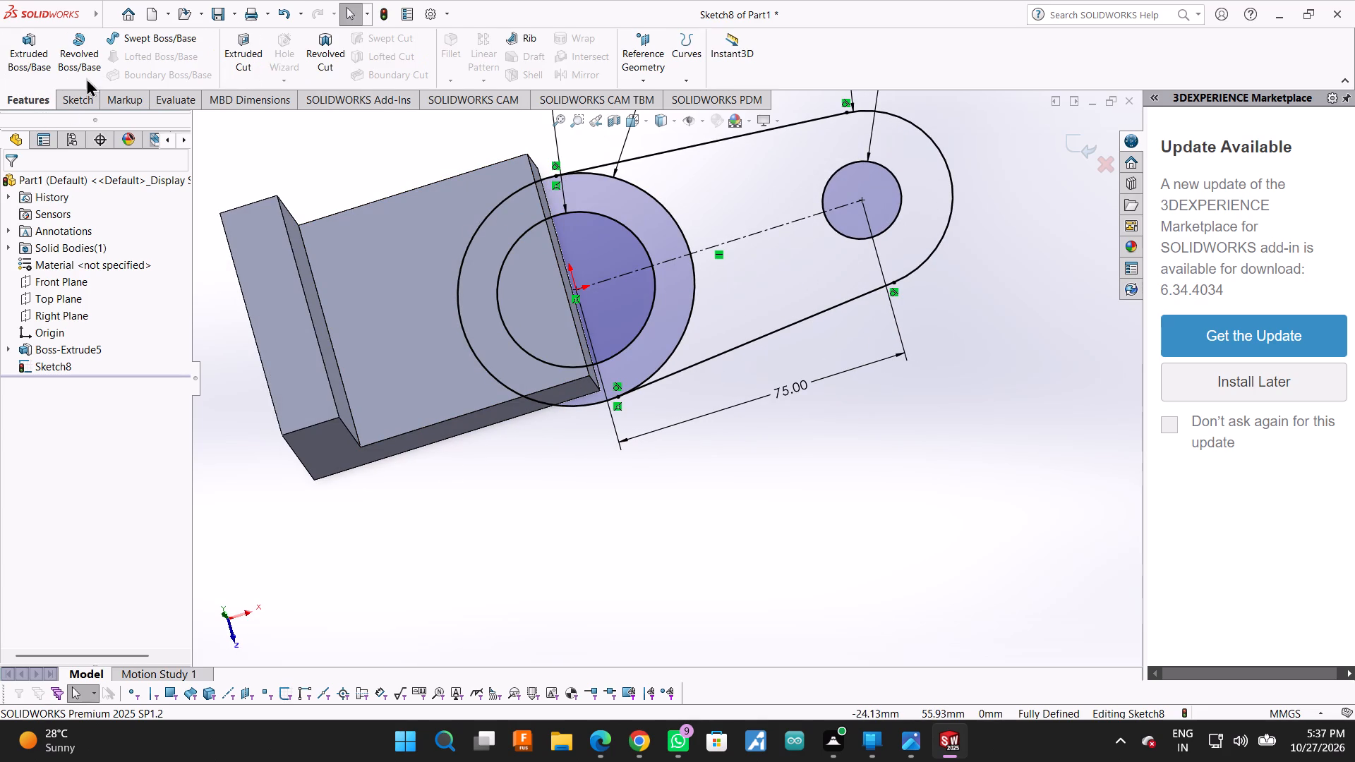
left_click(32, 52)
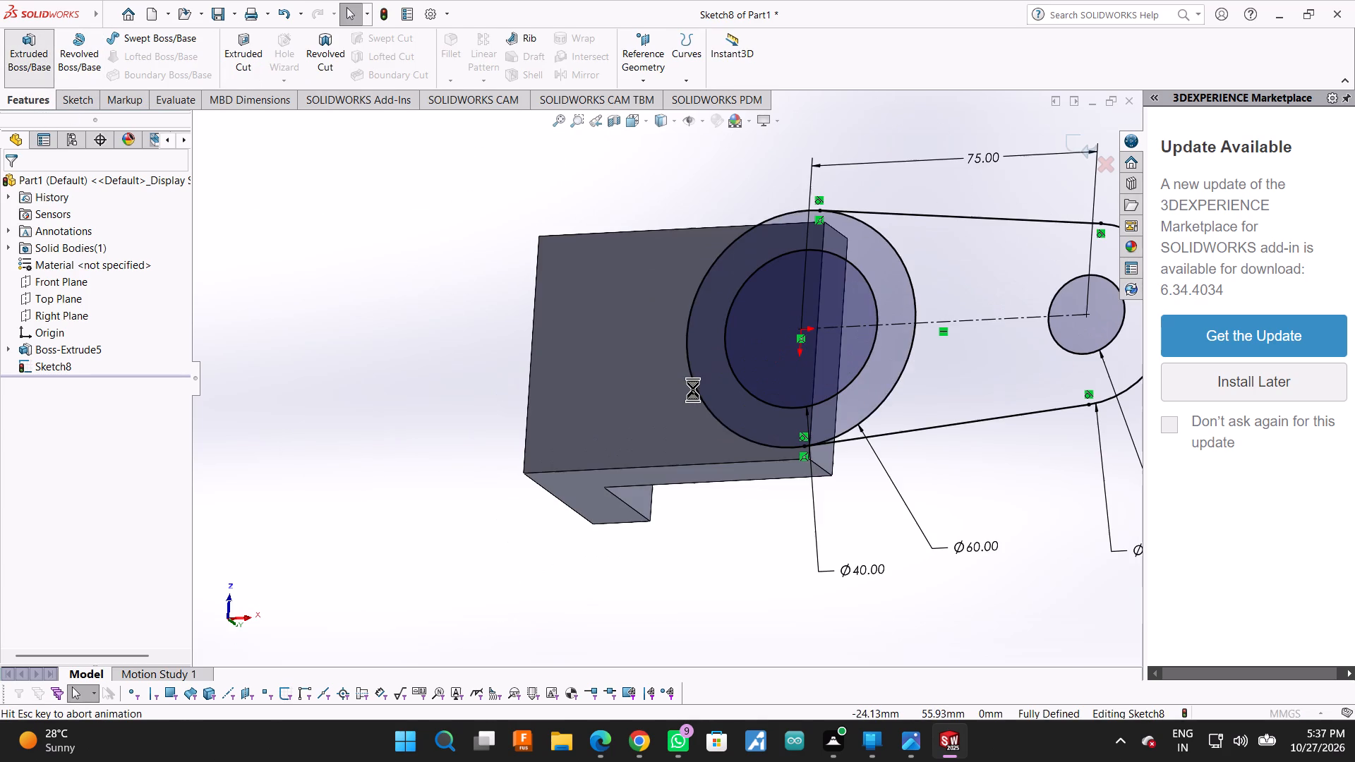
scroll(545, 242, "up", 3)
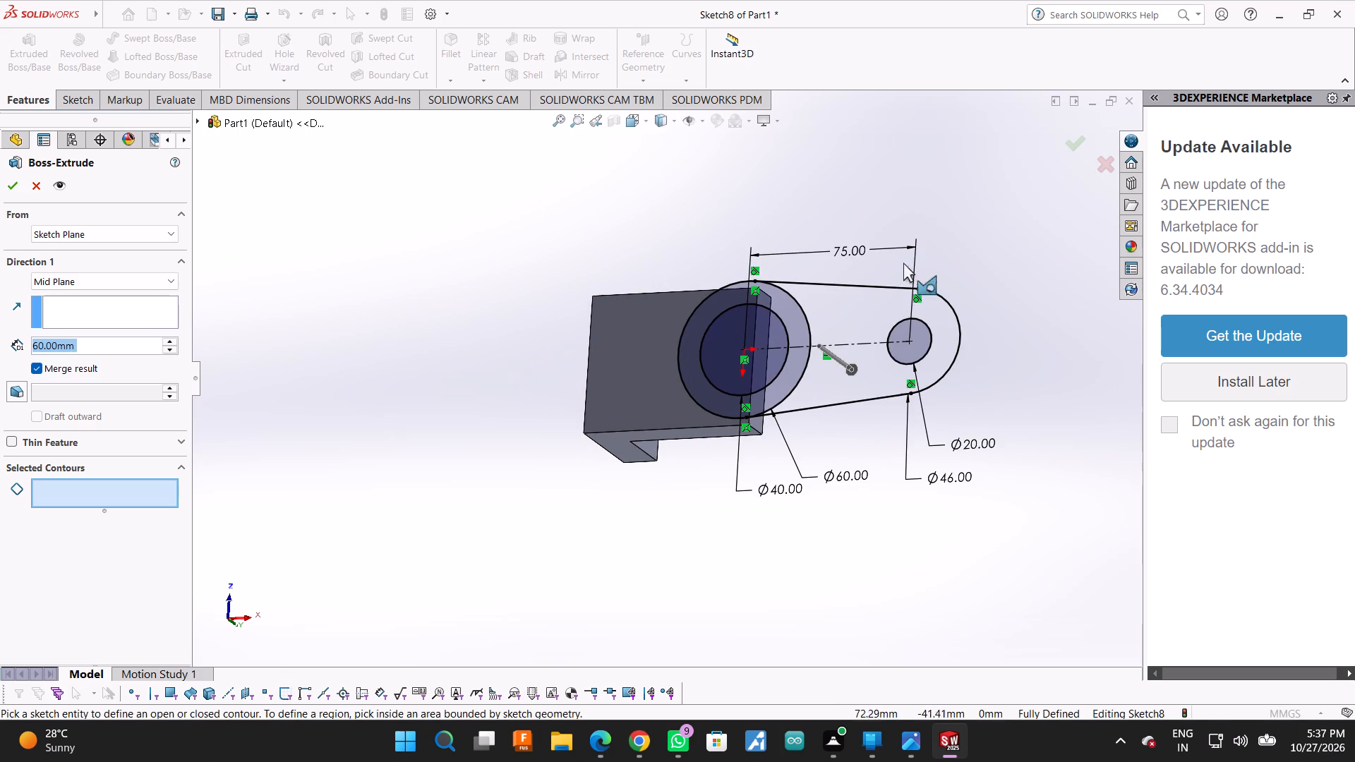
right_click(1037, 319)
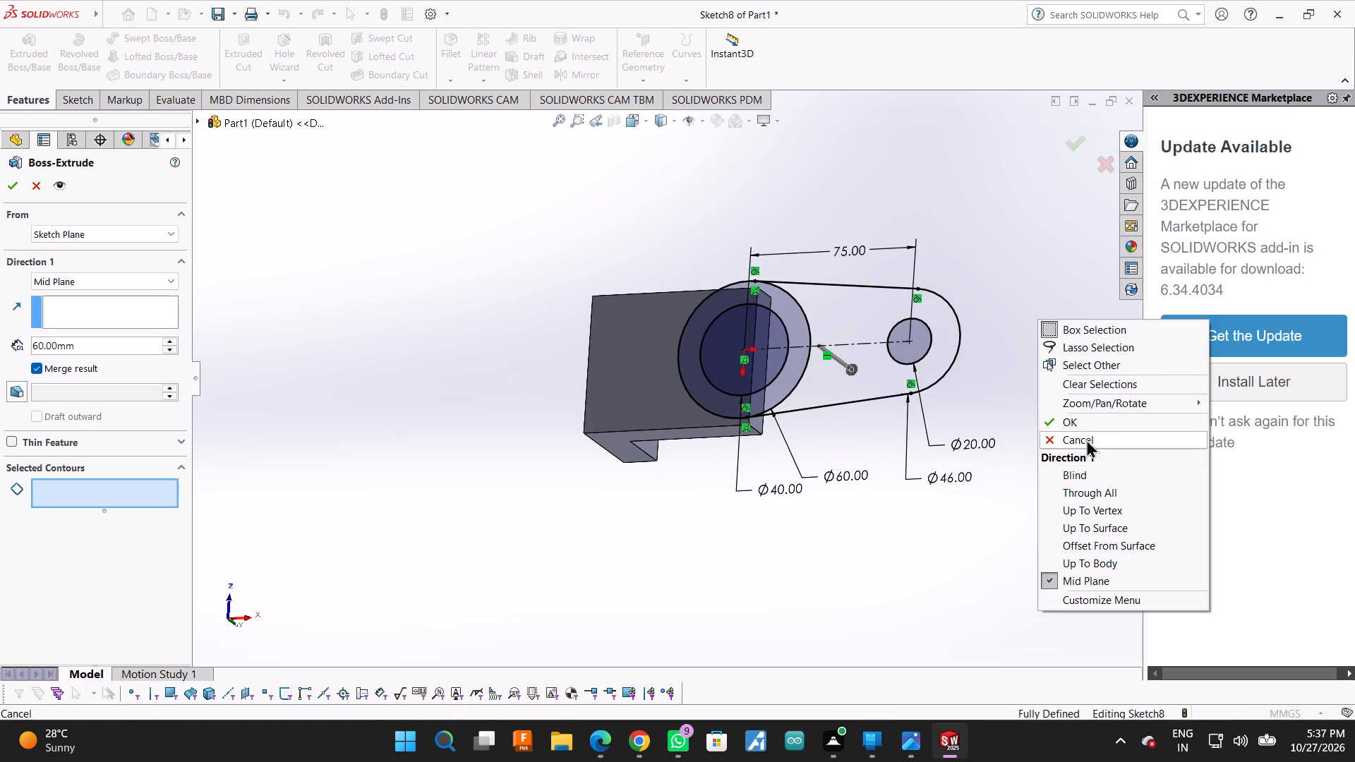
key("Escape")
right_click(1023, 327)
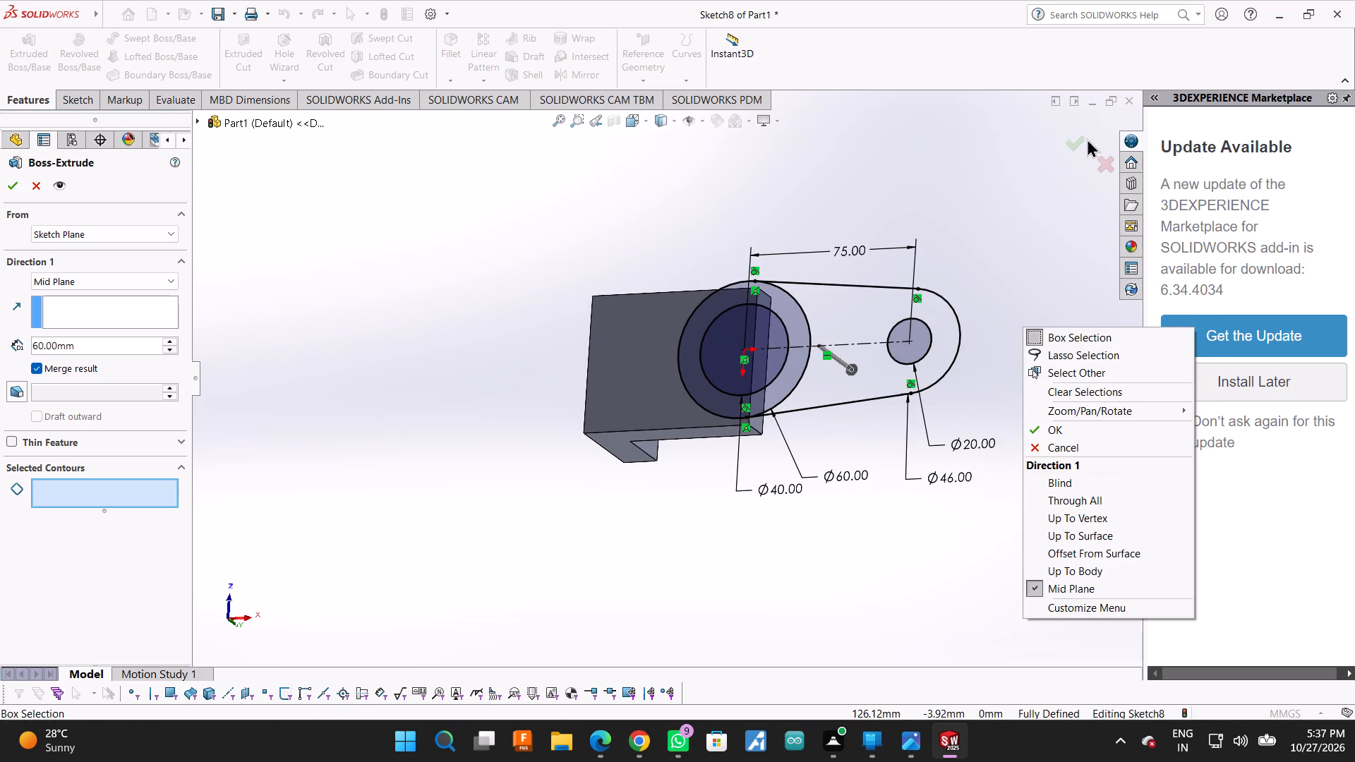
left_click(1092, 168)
Extrude the ring between the 40 mm and 60 mm circles upward as a Blind boss 60 mm deep, merged with the L-shaped base.
right_click(1040, 306)
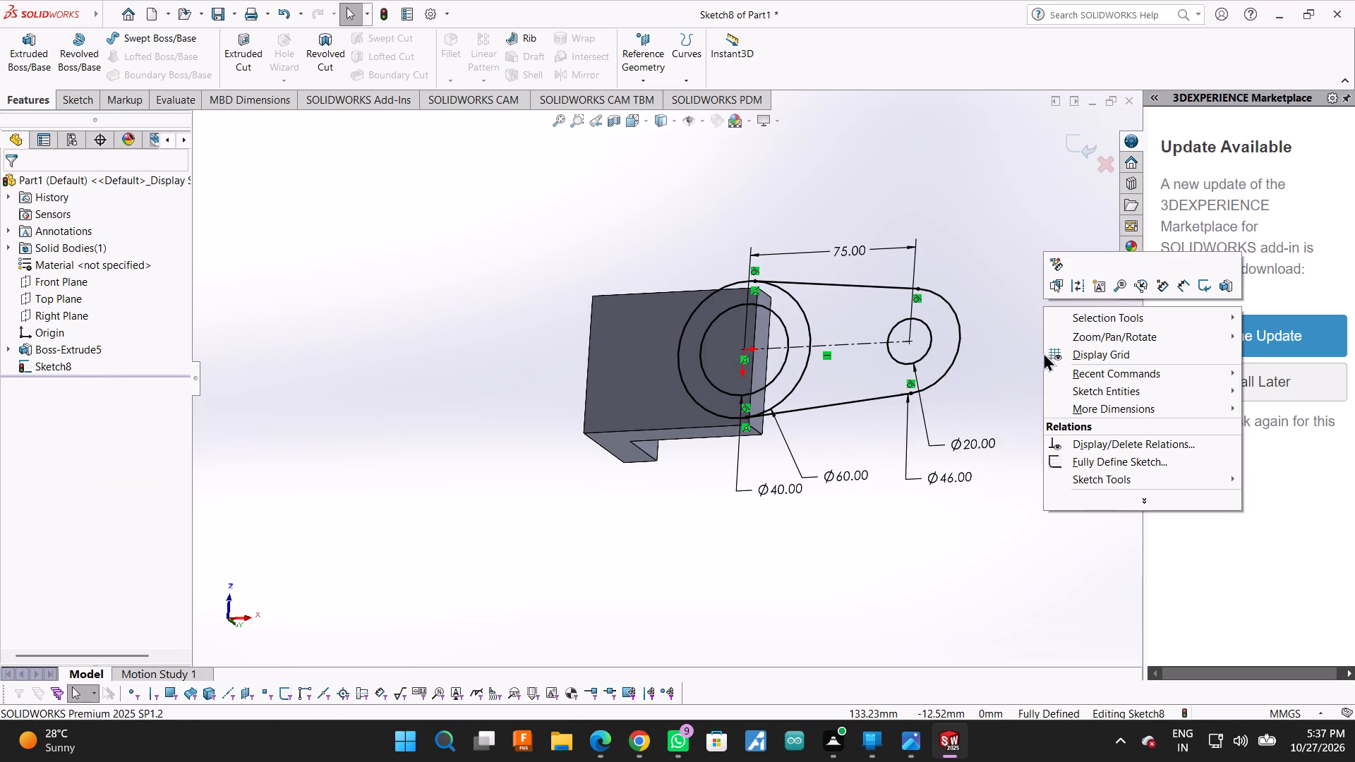
left_click(1066, 343)
left_click(984, 390)
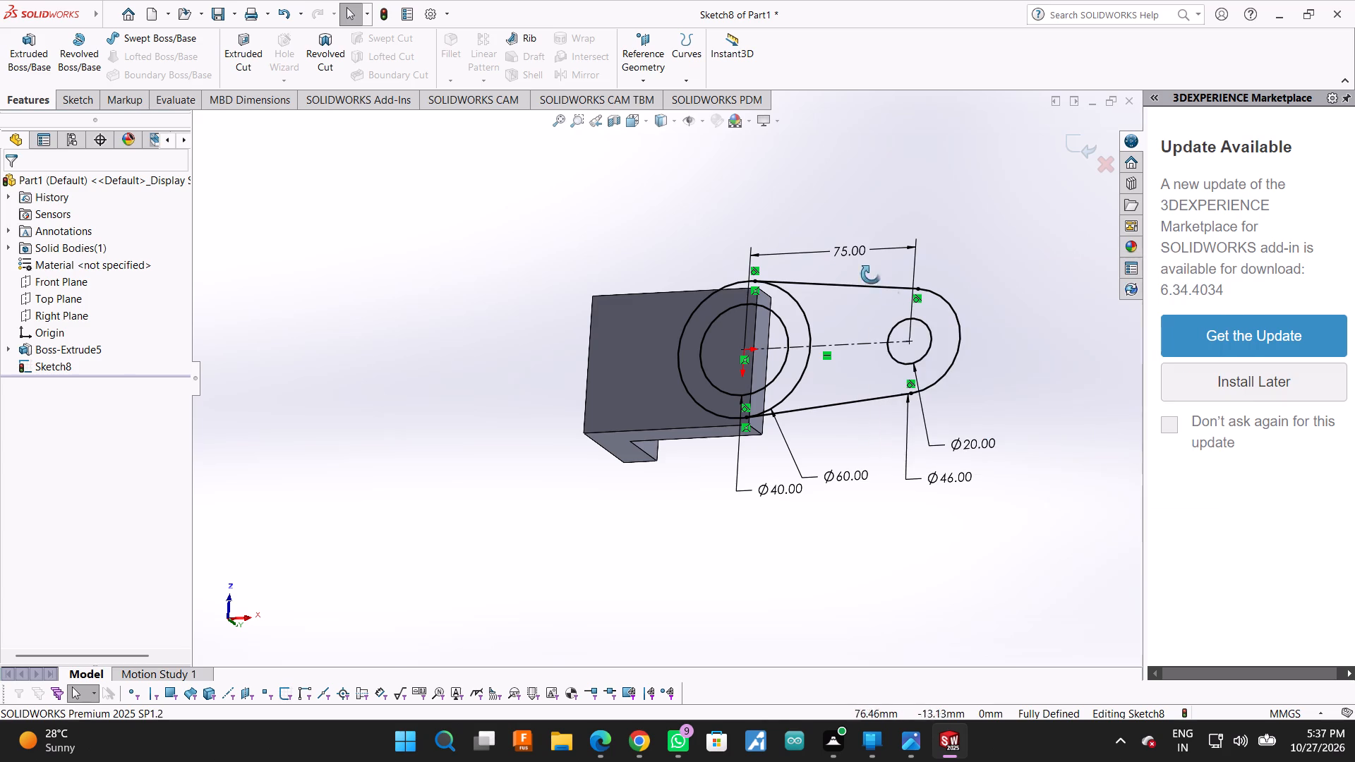
left_click_drag(790, 216, 779, 576)
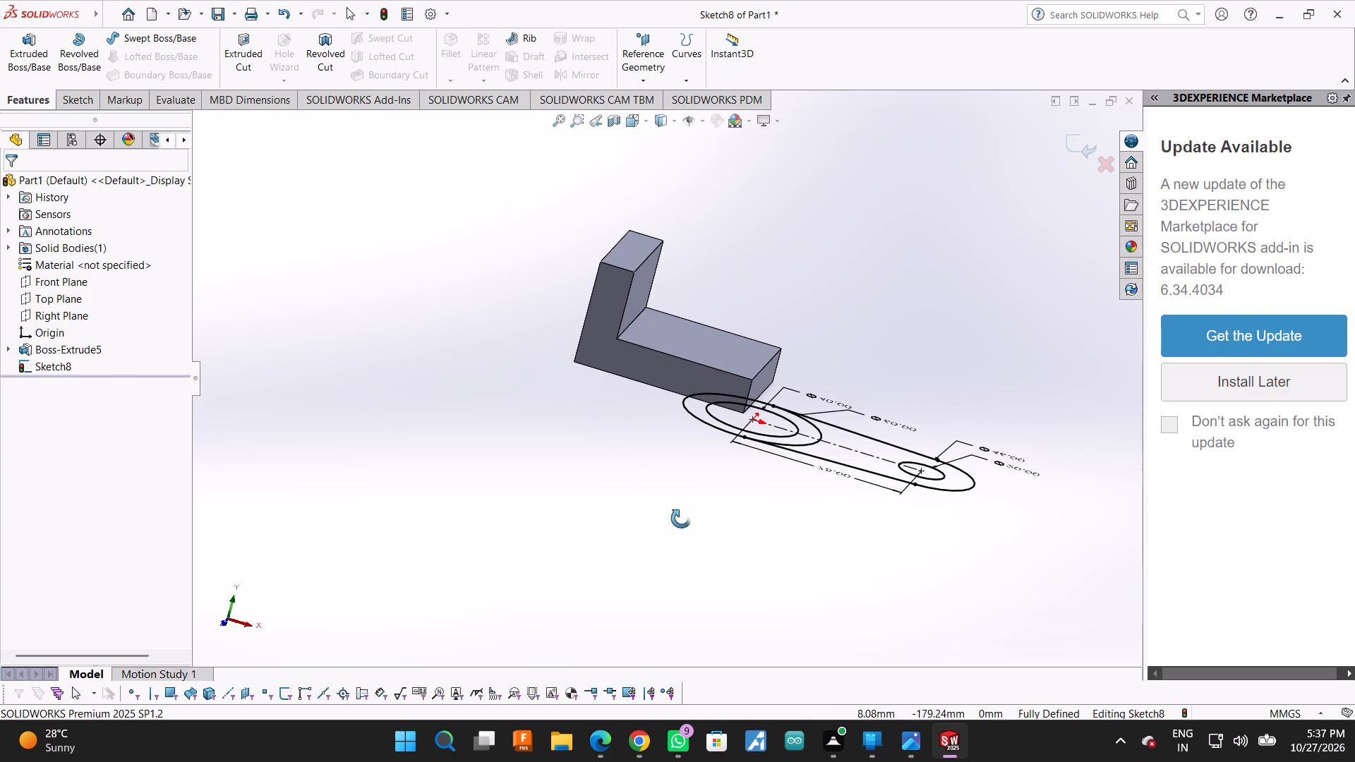
left_click(19, 36)
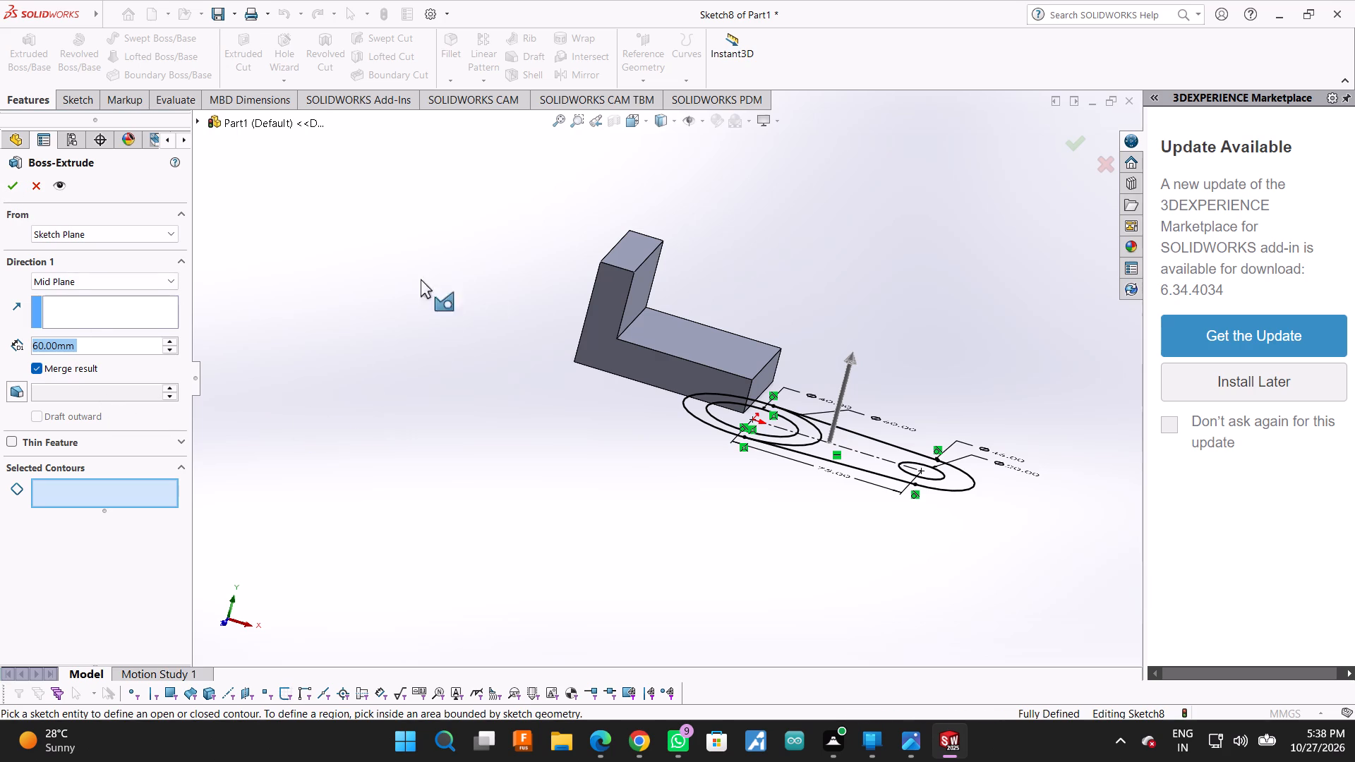
scroll(705, 274, "down", 4)
left_click(783, 540)
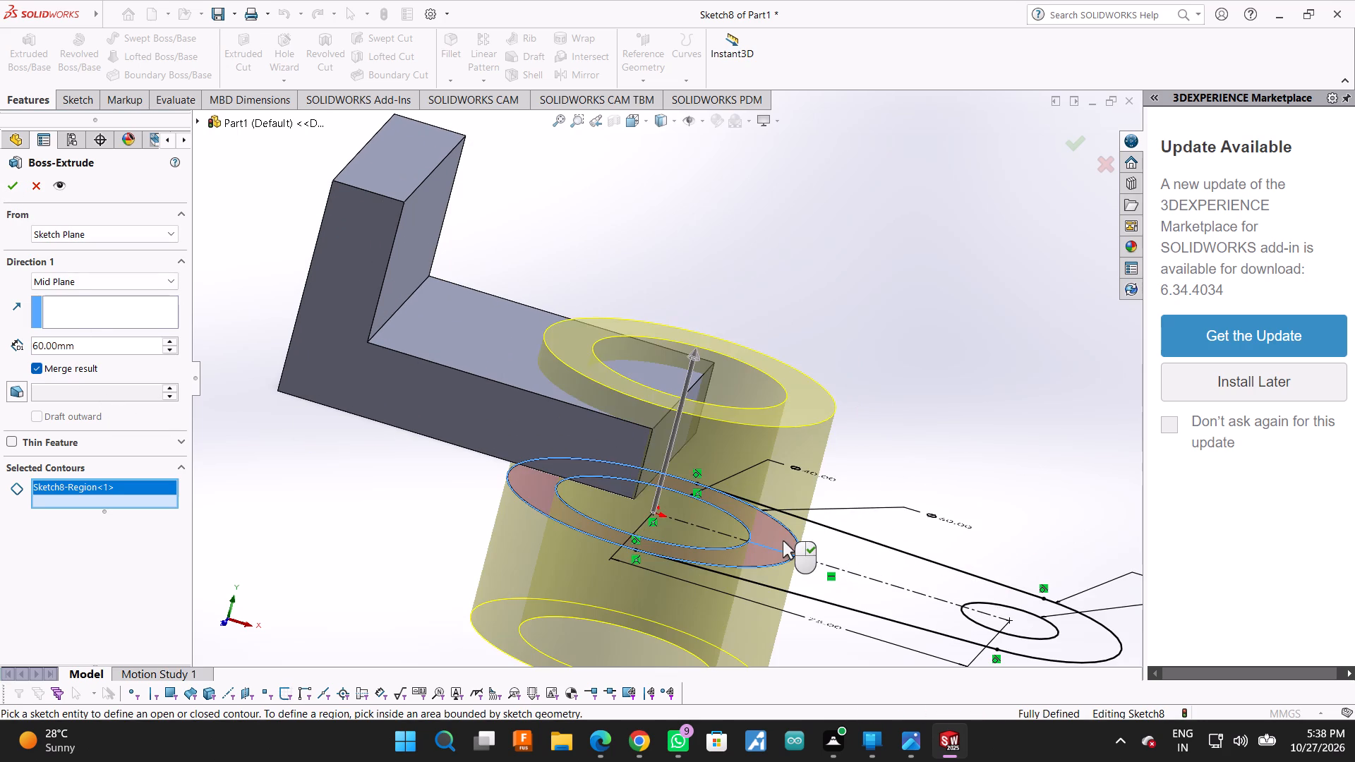
left_click(142, 291)
left_click(143, 284)
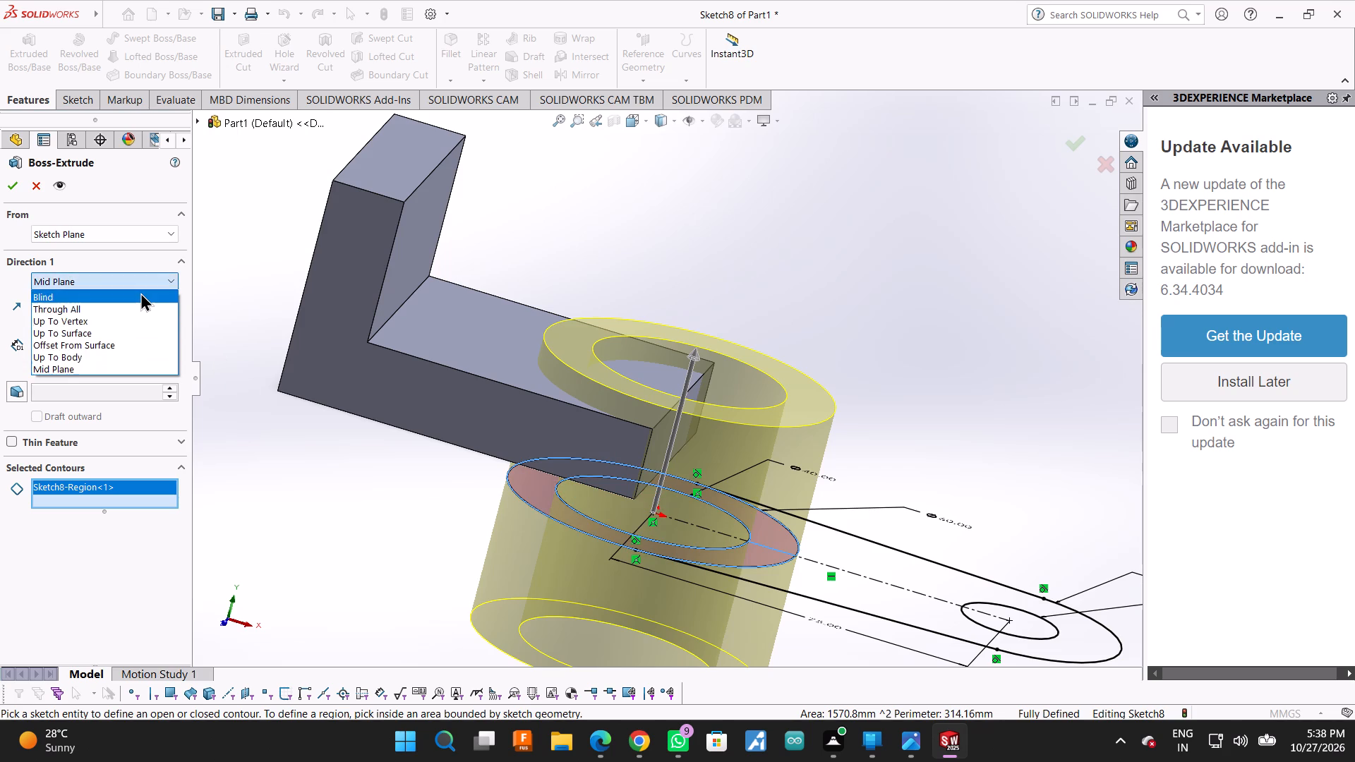
left_click(140, 292)
left_click(17, 186)
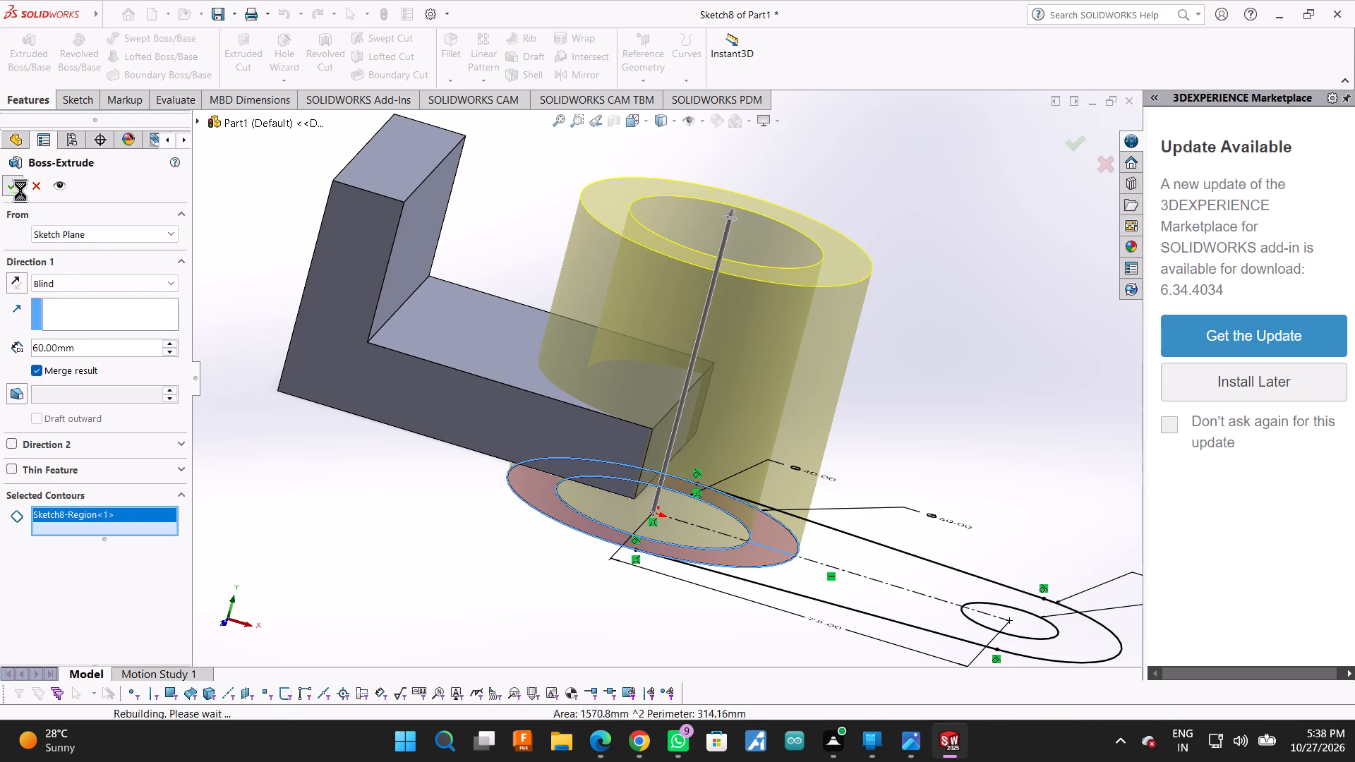
scroll(745, 482, "up", 3)
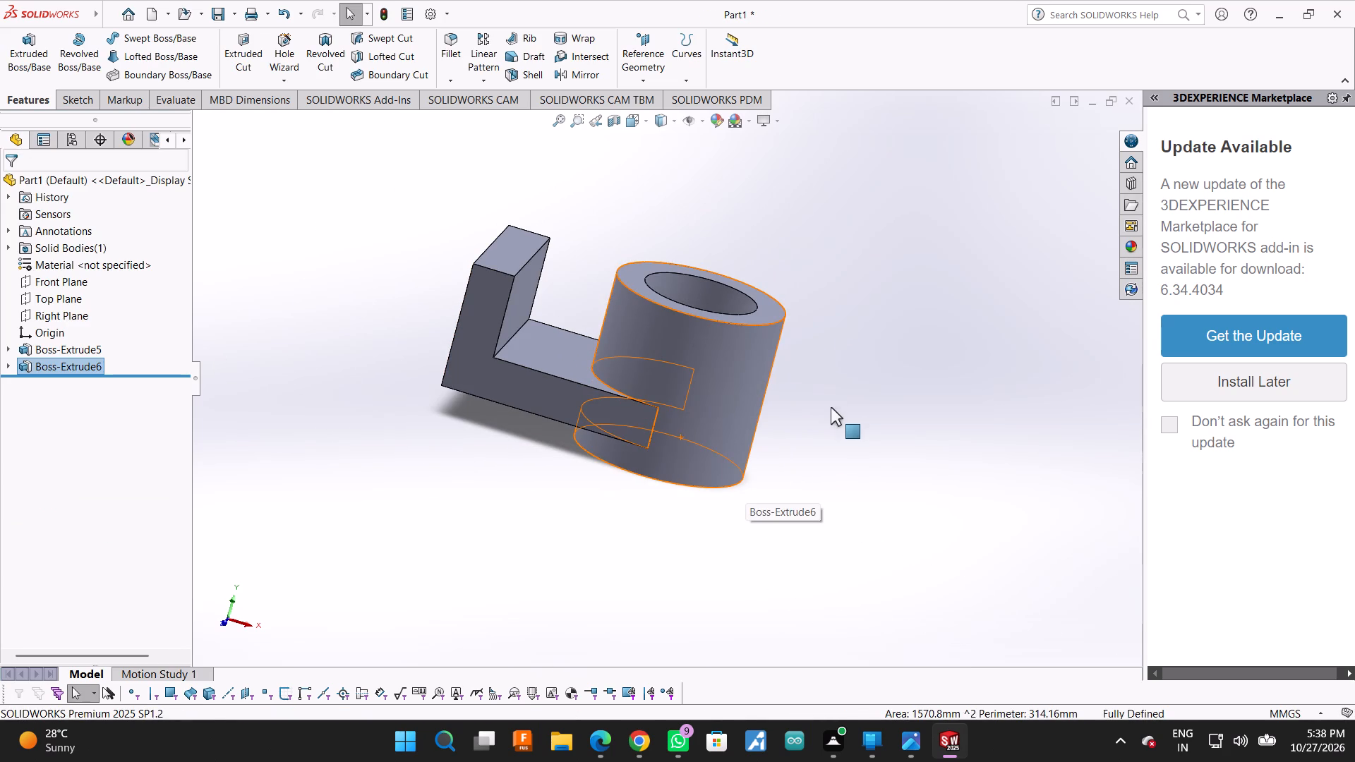
Start a new sketch on the Top Plane, viewed normal to the plane.
middle_click_drag(832, 401, 812, 473)
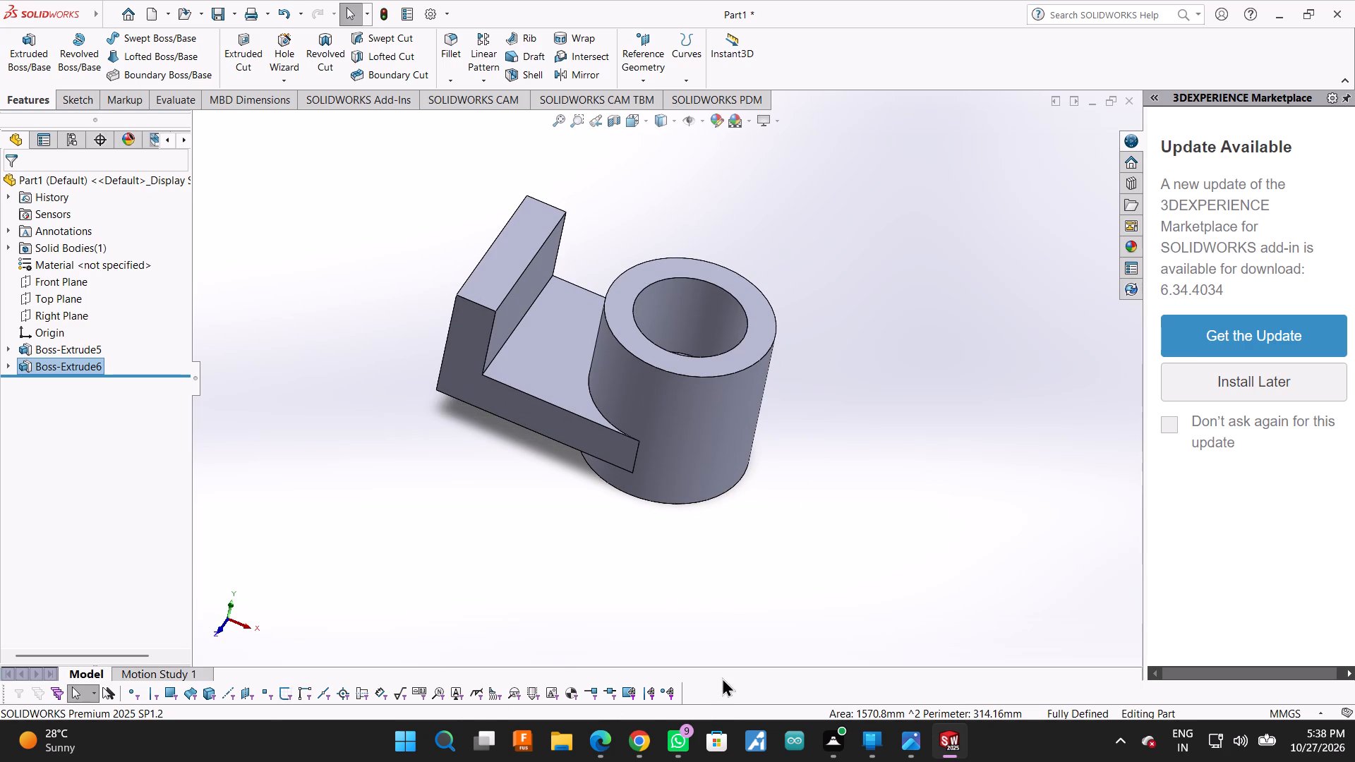
left_click(56, 281)
left_click(34, 296)
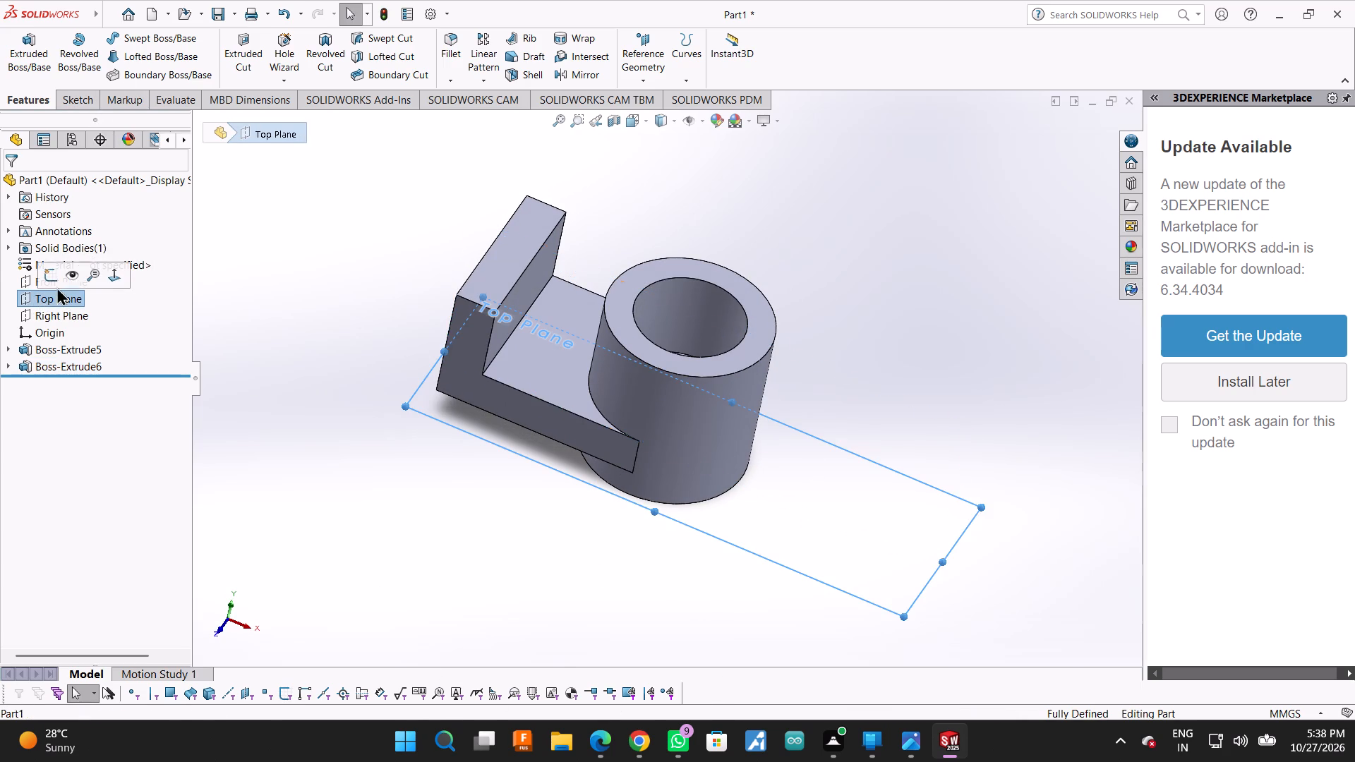
left_click(111, 276)
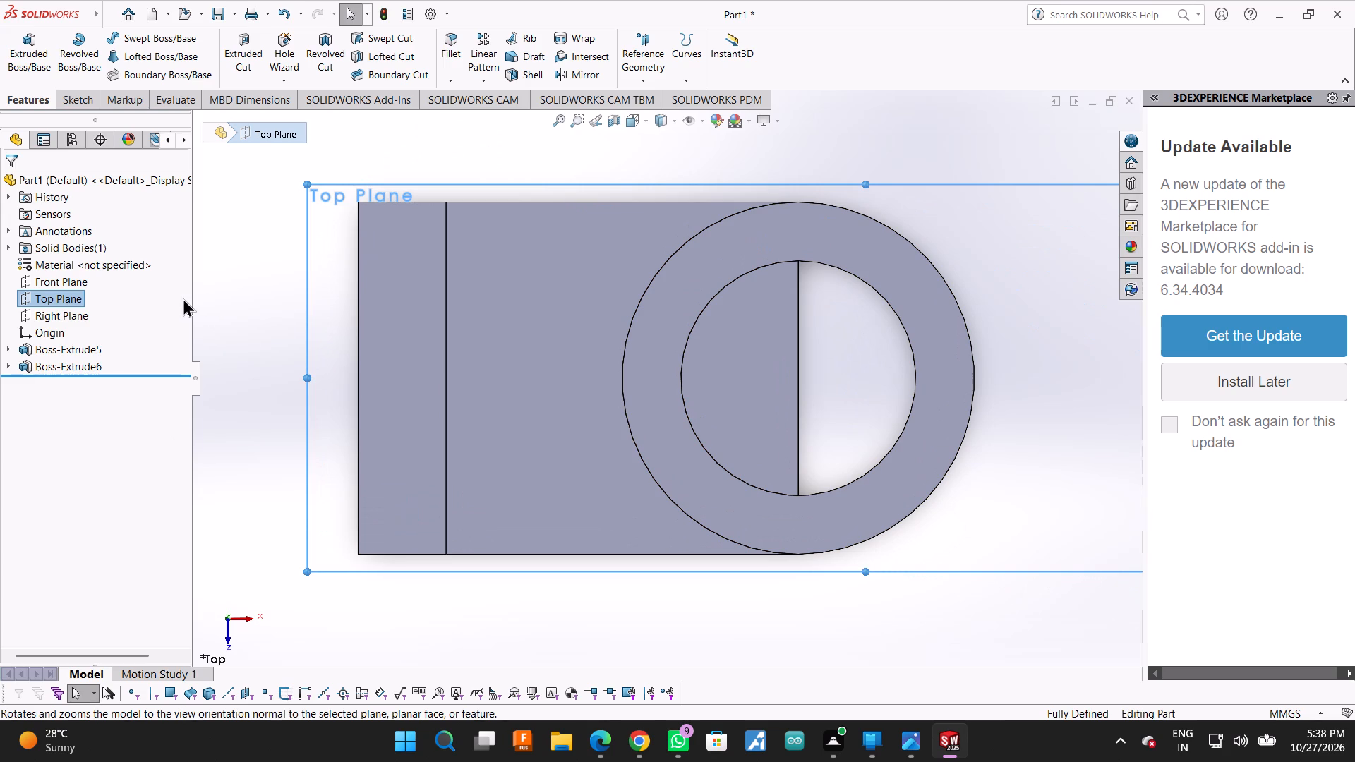
left_click(64, 299)
left_click(73, 279)
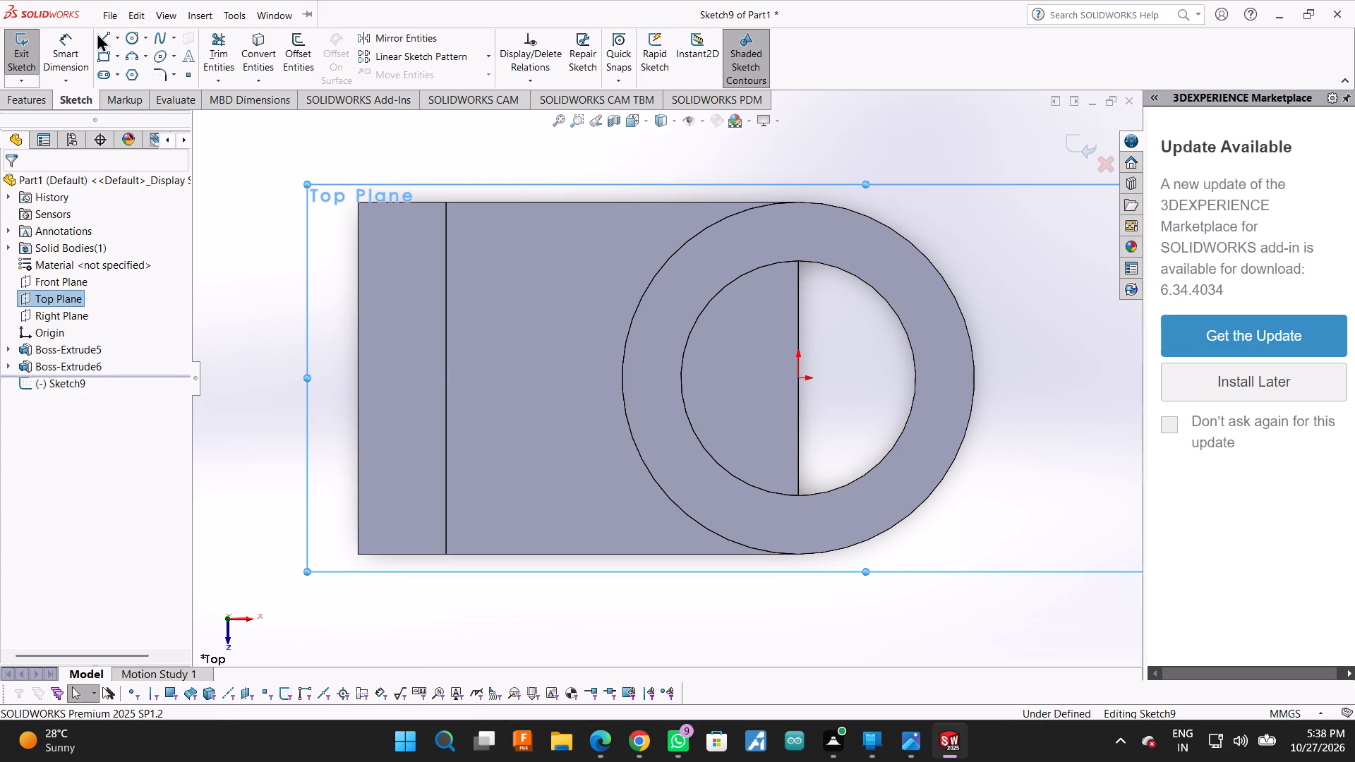
Sketch two concentric circles, about 30 mm and 13 mm in diameter, centred level with the origin about 69 mm beyond it, clear of the cylinder.
left_click(129, 32)
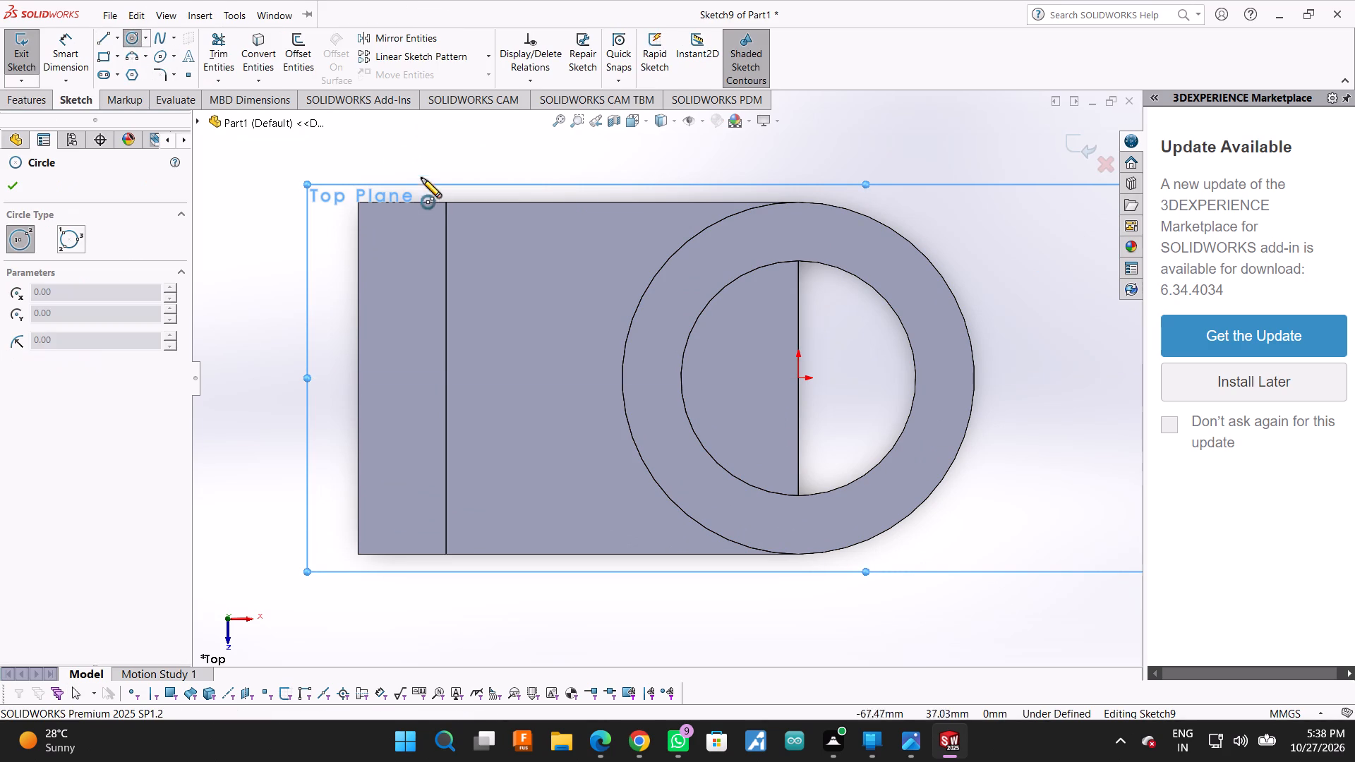
scroll(573, 425, "up", 6)
scroll(817, 413, "down", 2)
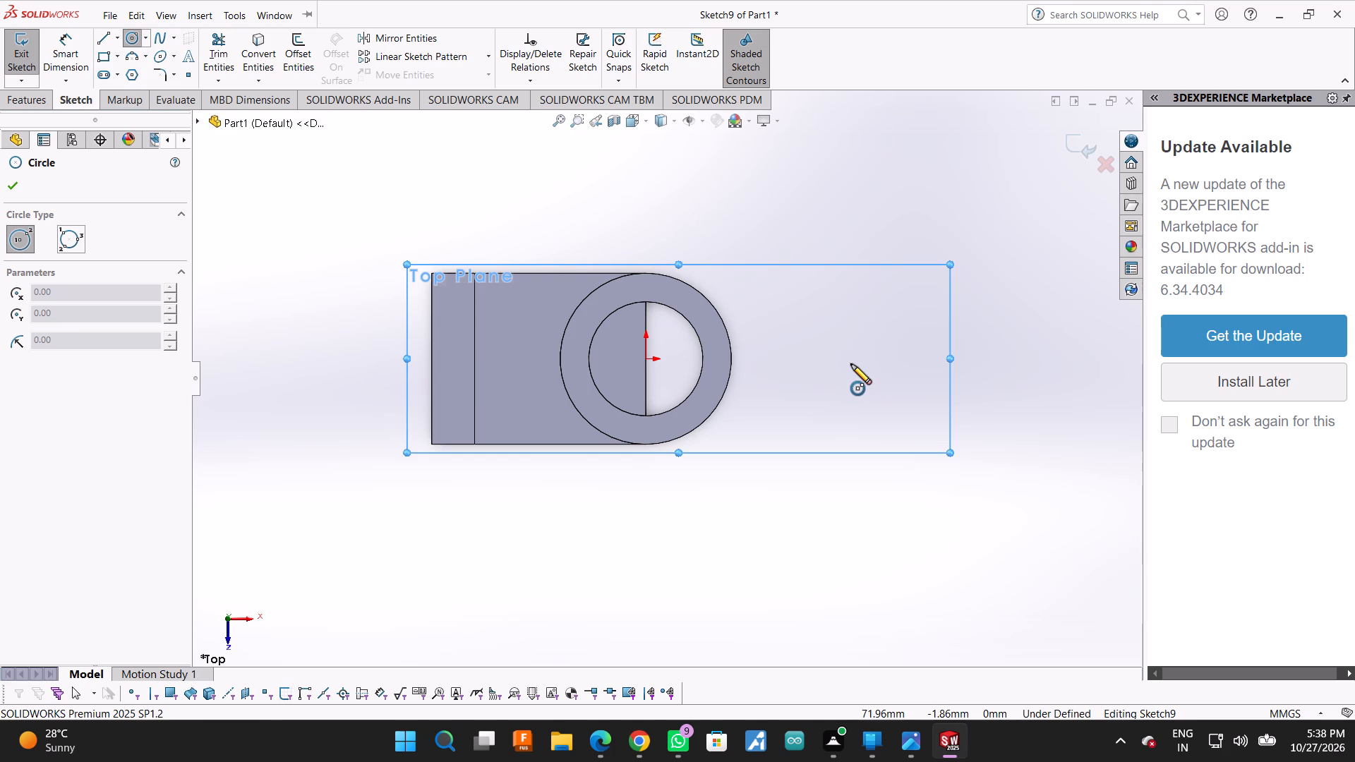
left_click(842, 361)
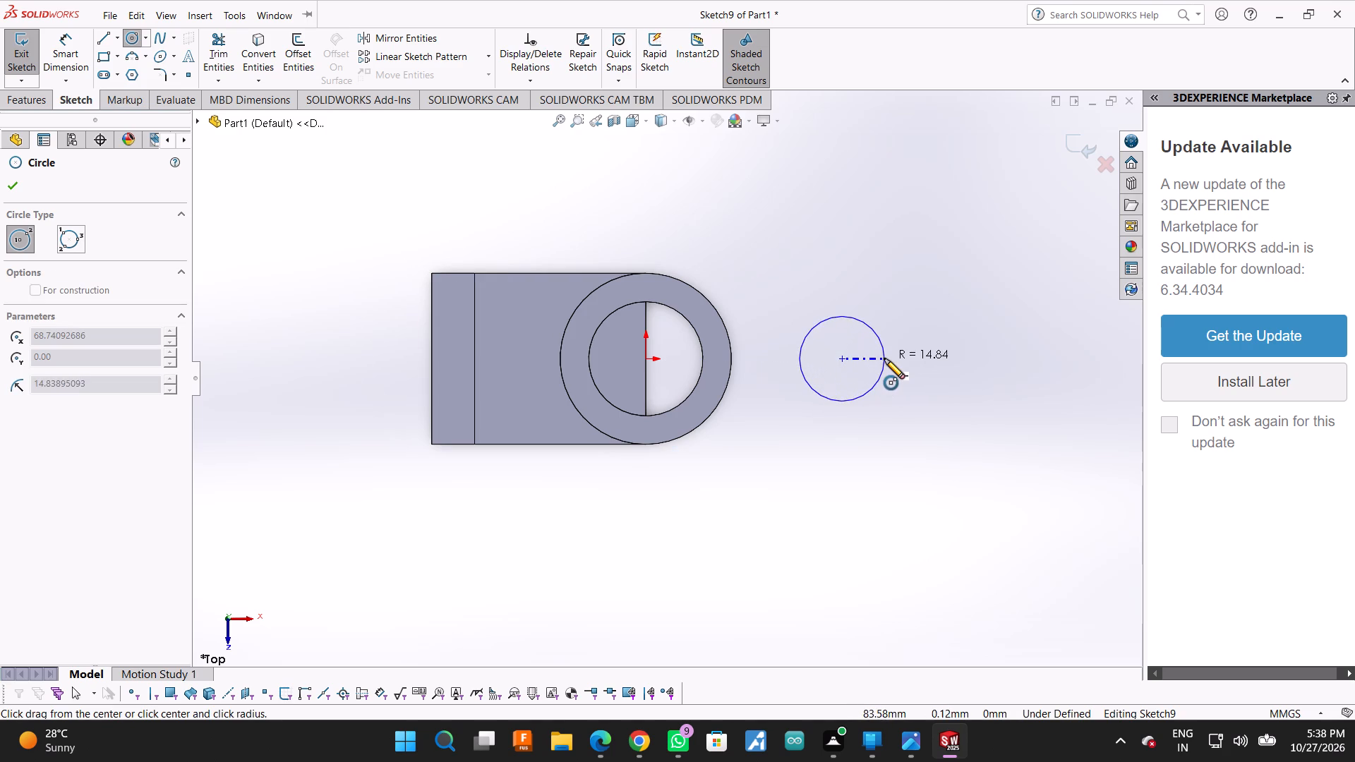
left_click(884, 358)
left_click_drag(843, 357, 857, 363)
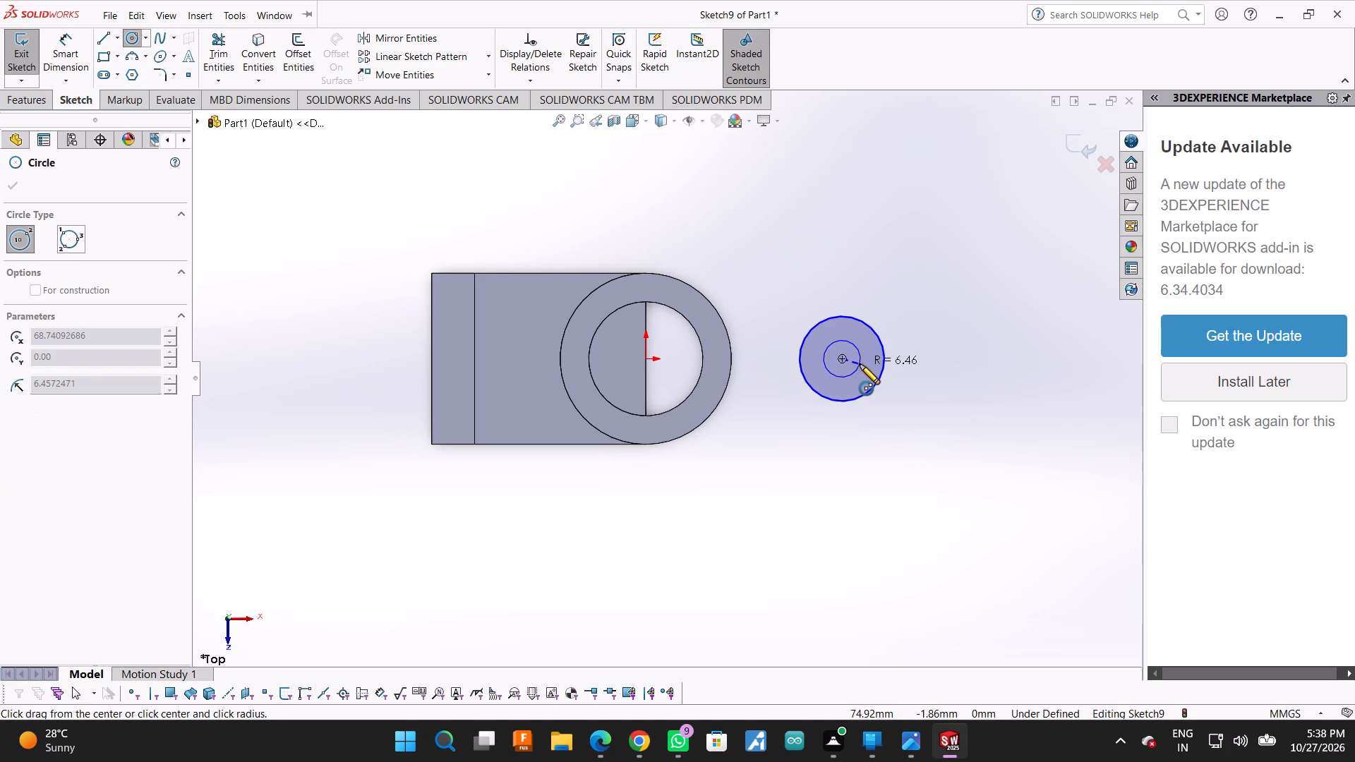
left_click(860, 364)
Dimension the outer circle's diameter as 46 mm.
left_click(76, 34)
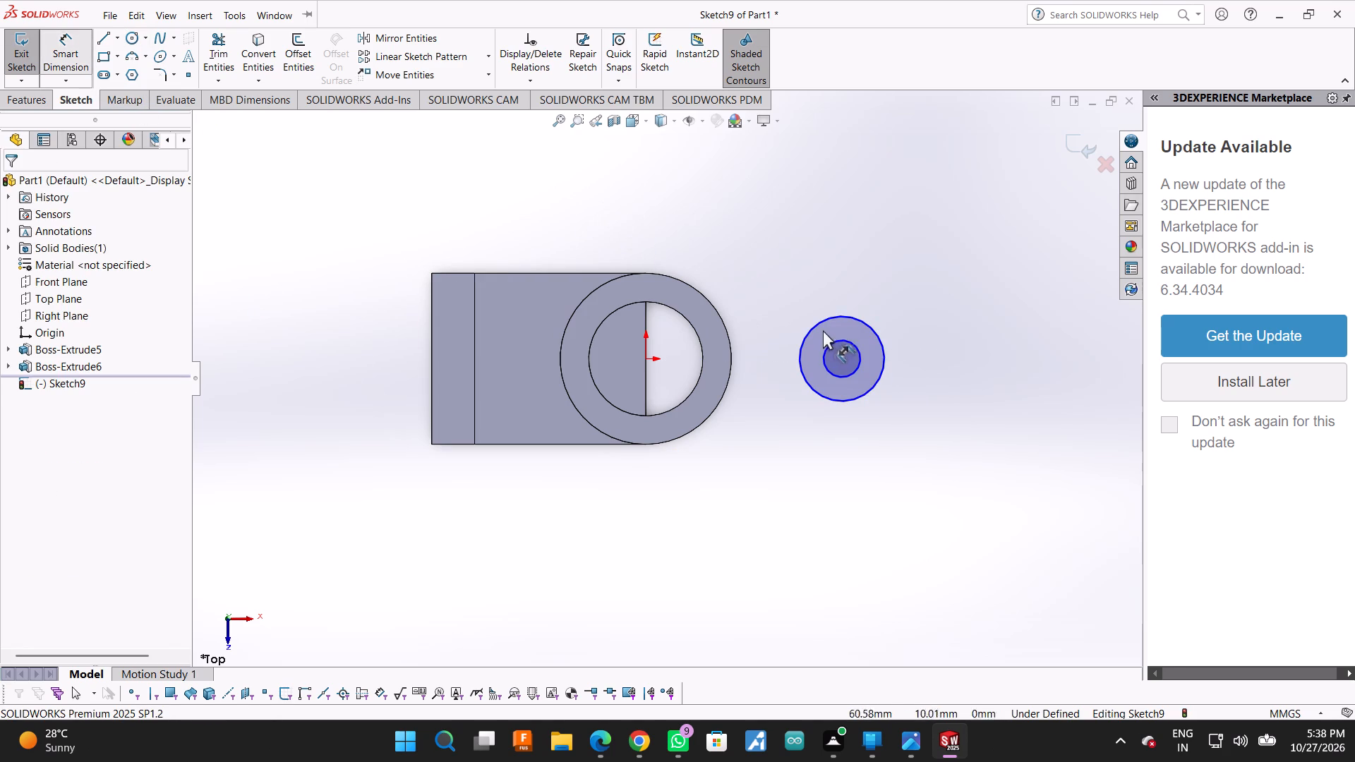
left_click(877, 329)
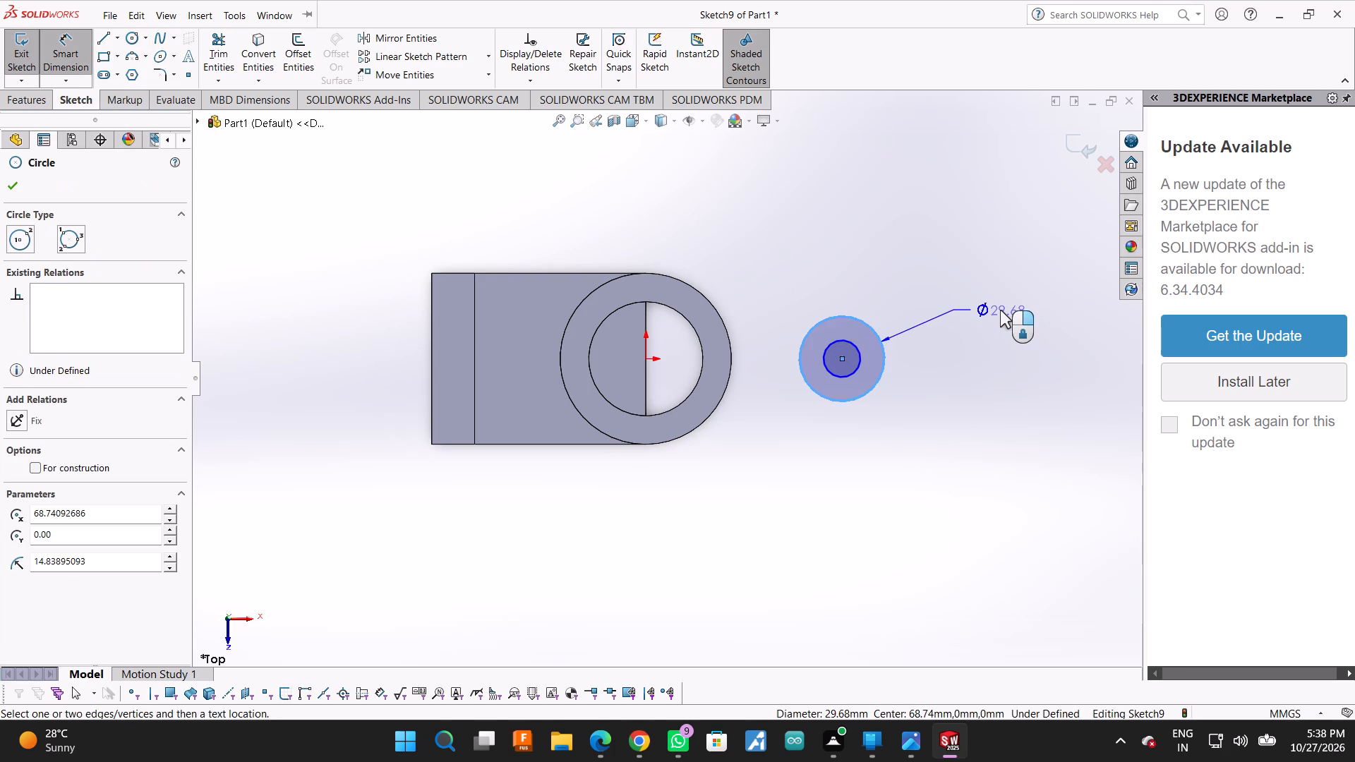
left_click(1000, 310)
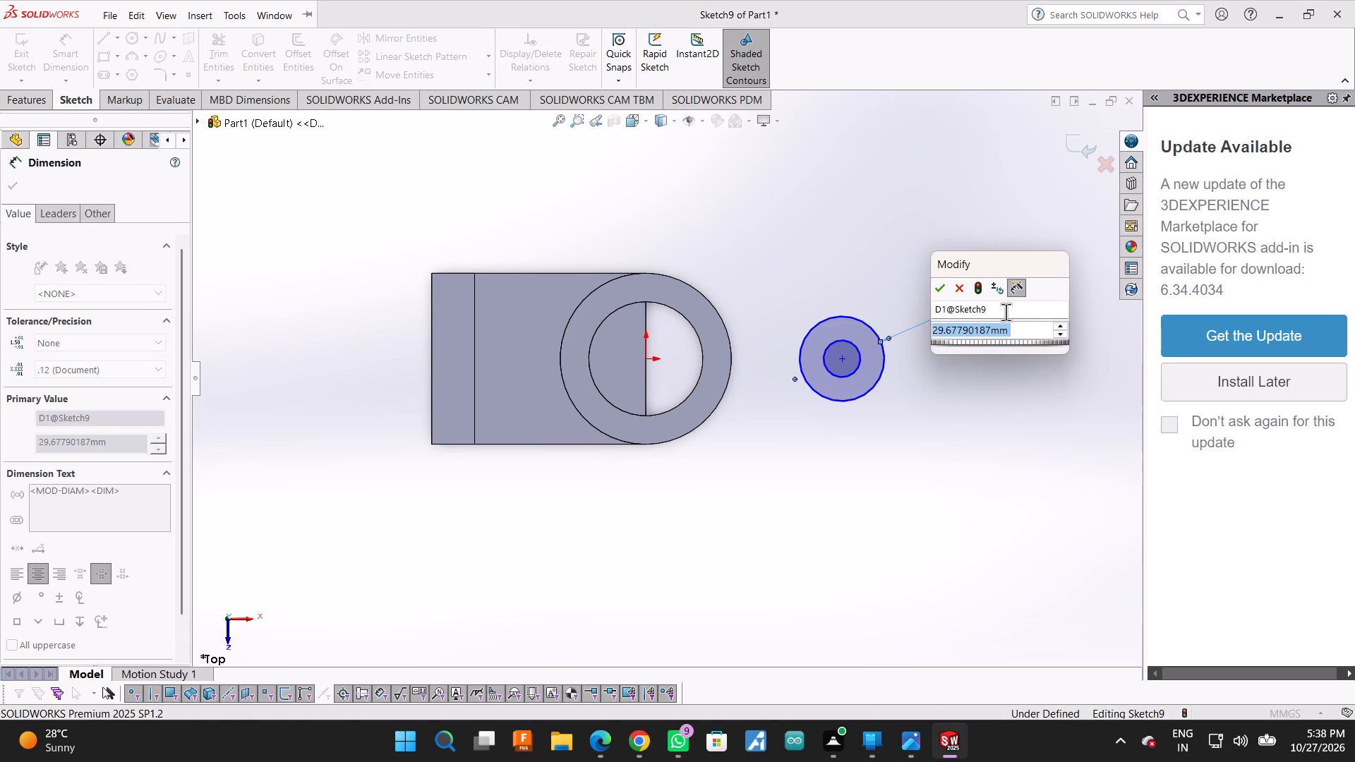
type("46")
key("Return")
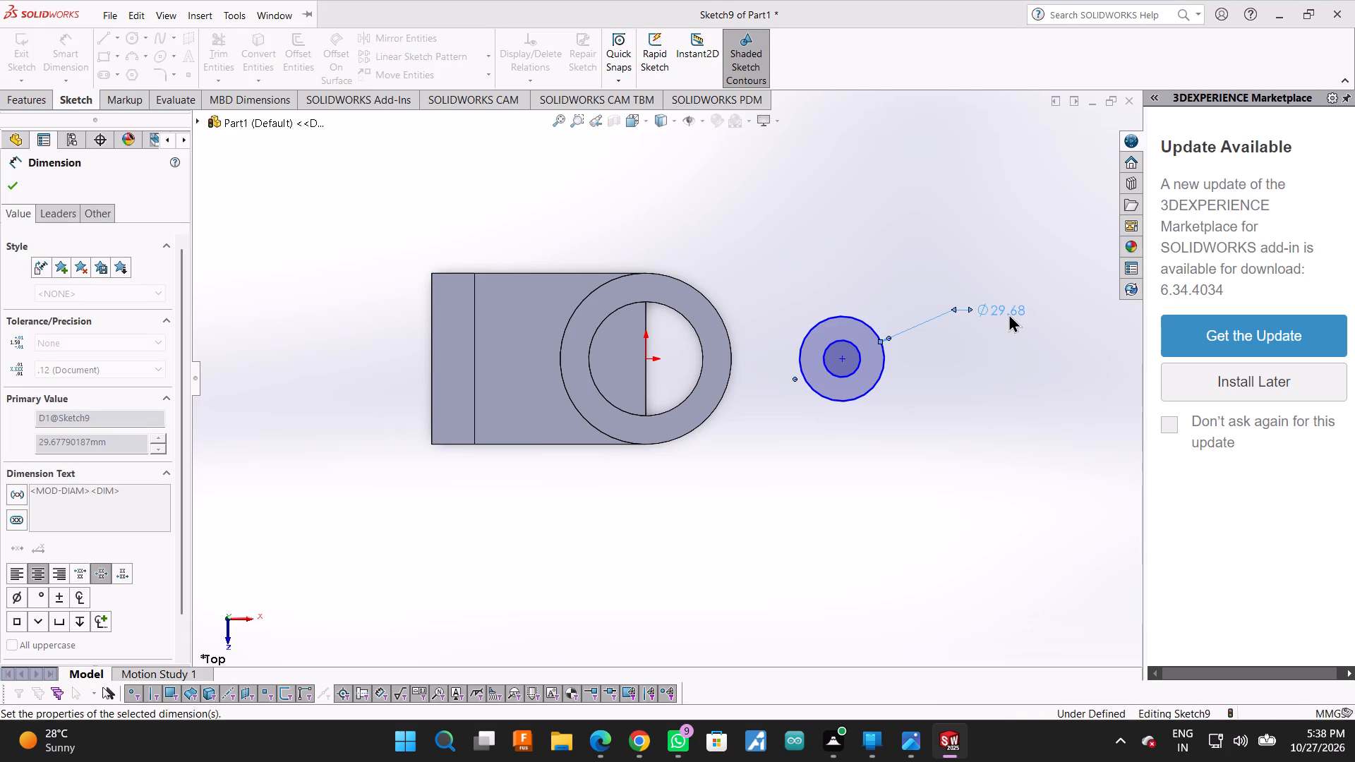
Dimension the inner circle's diameter as 20 mm.
left_click(854, 375)
left_click(1070, 348)
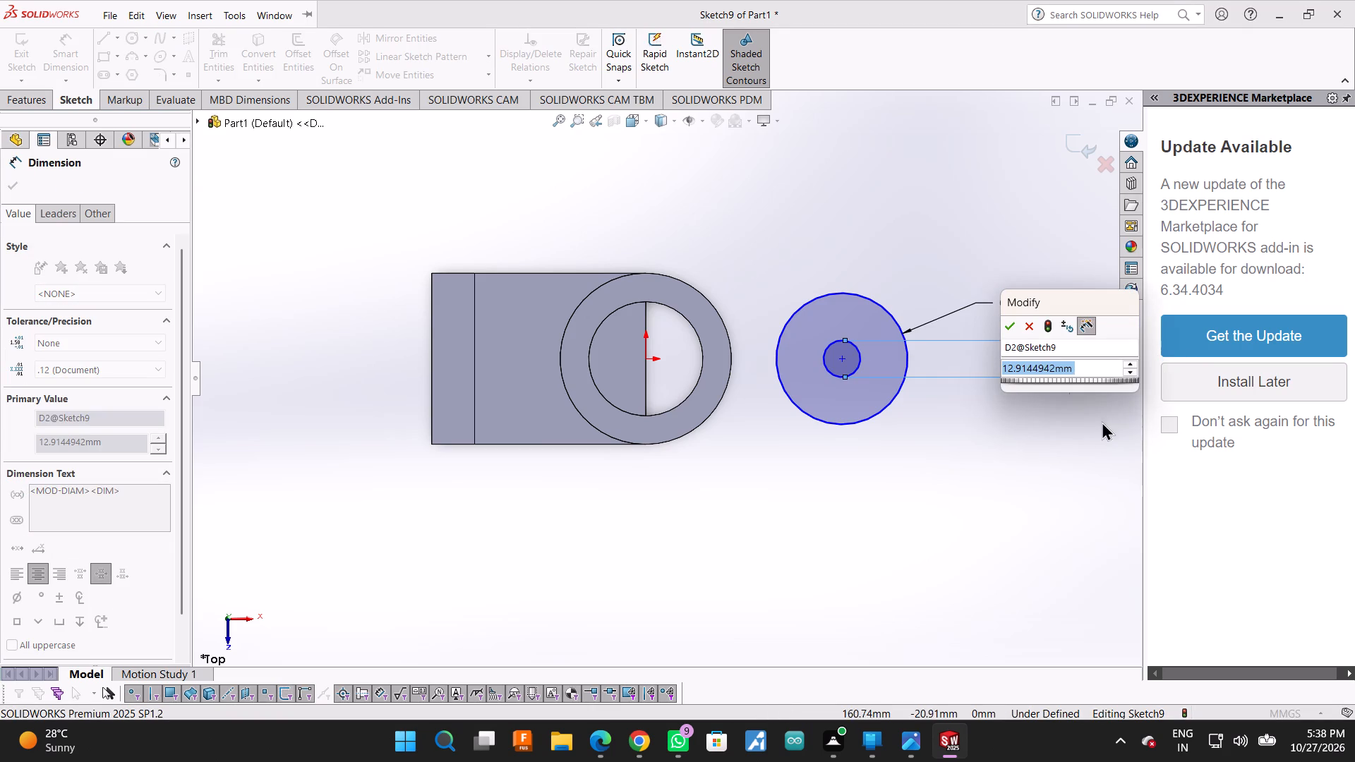
left_click_drag(1144, 520, 1281, 485)
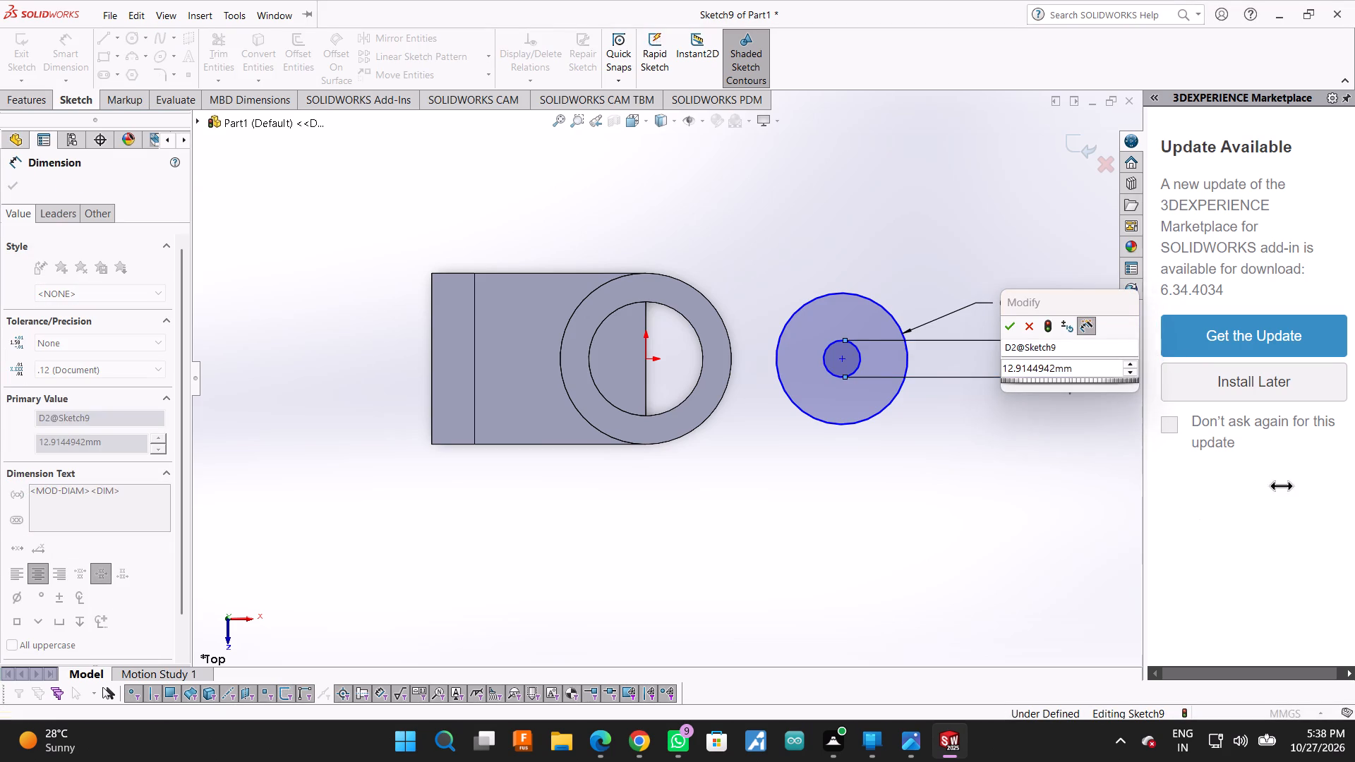
left_click_drag(1281, 485, 1354, 447)
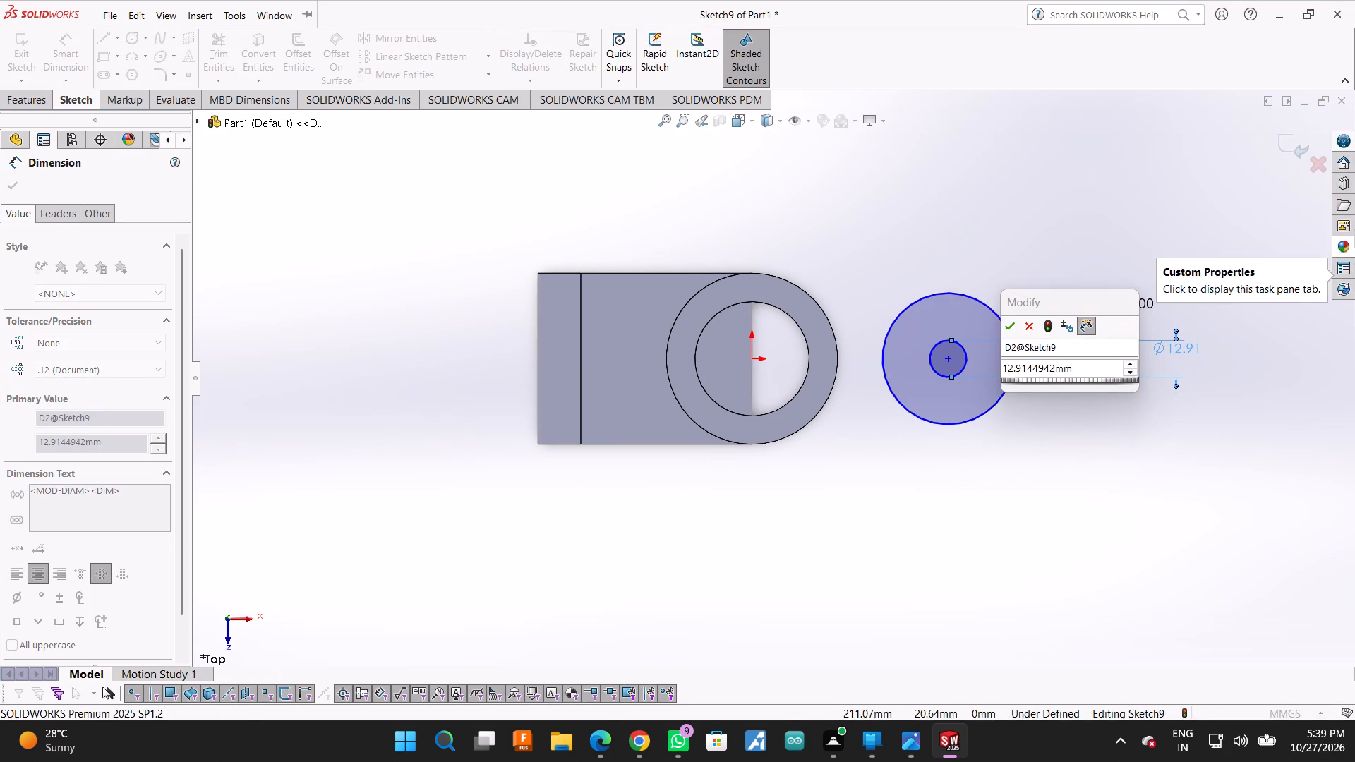
type("20")
key("Return")
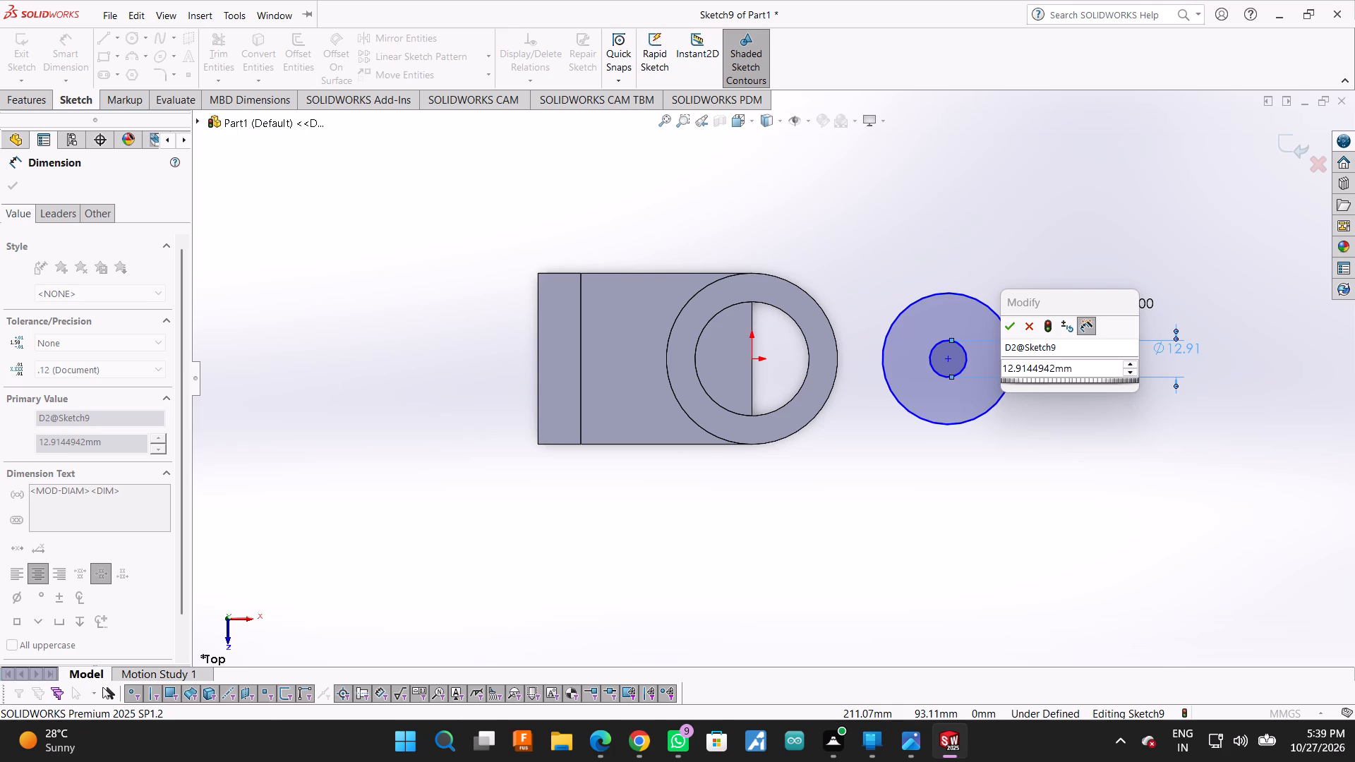
left_click(1104, 363)
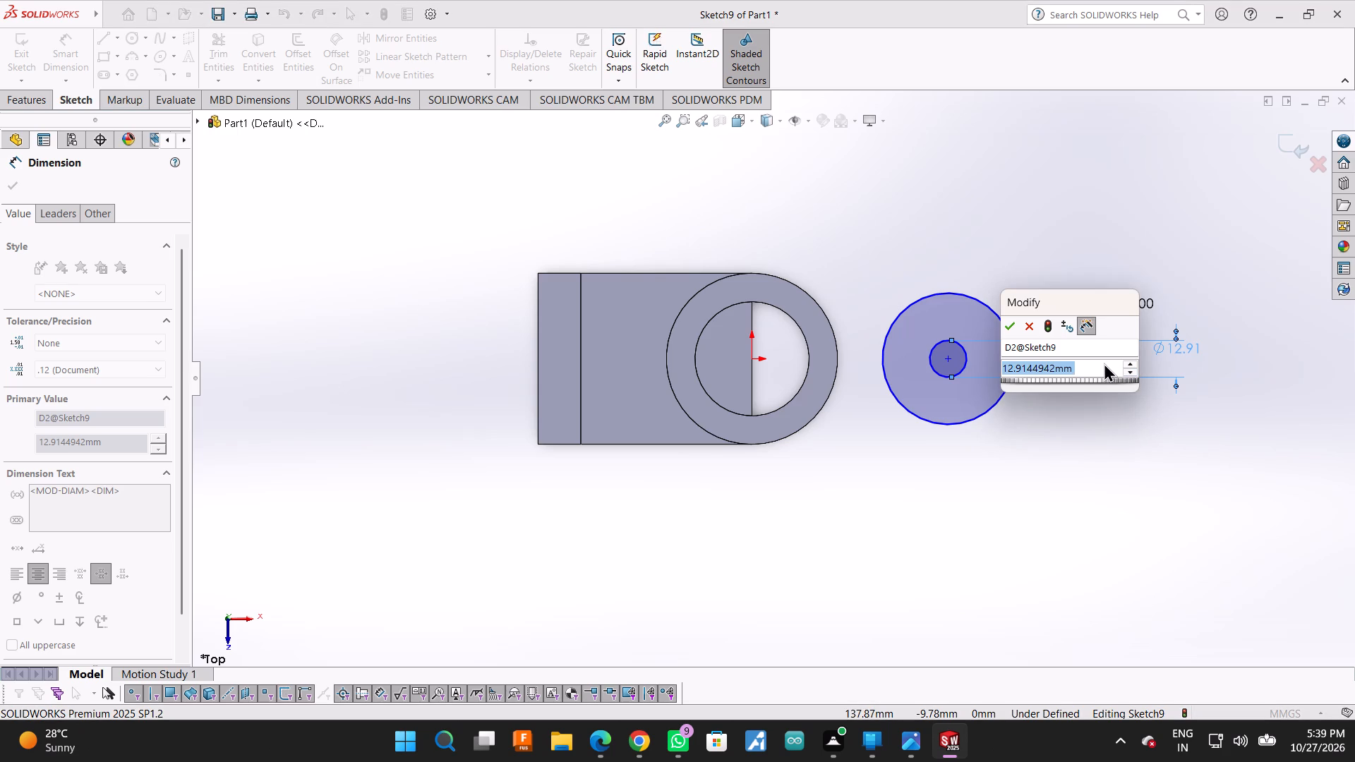
type("20")
key("Return")
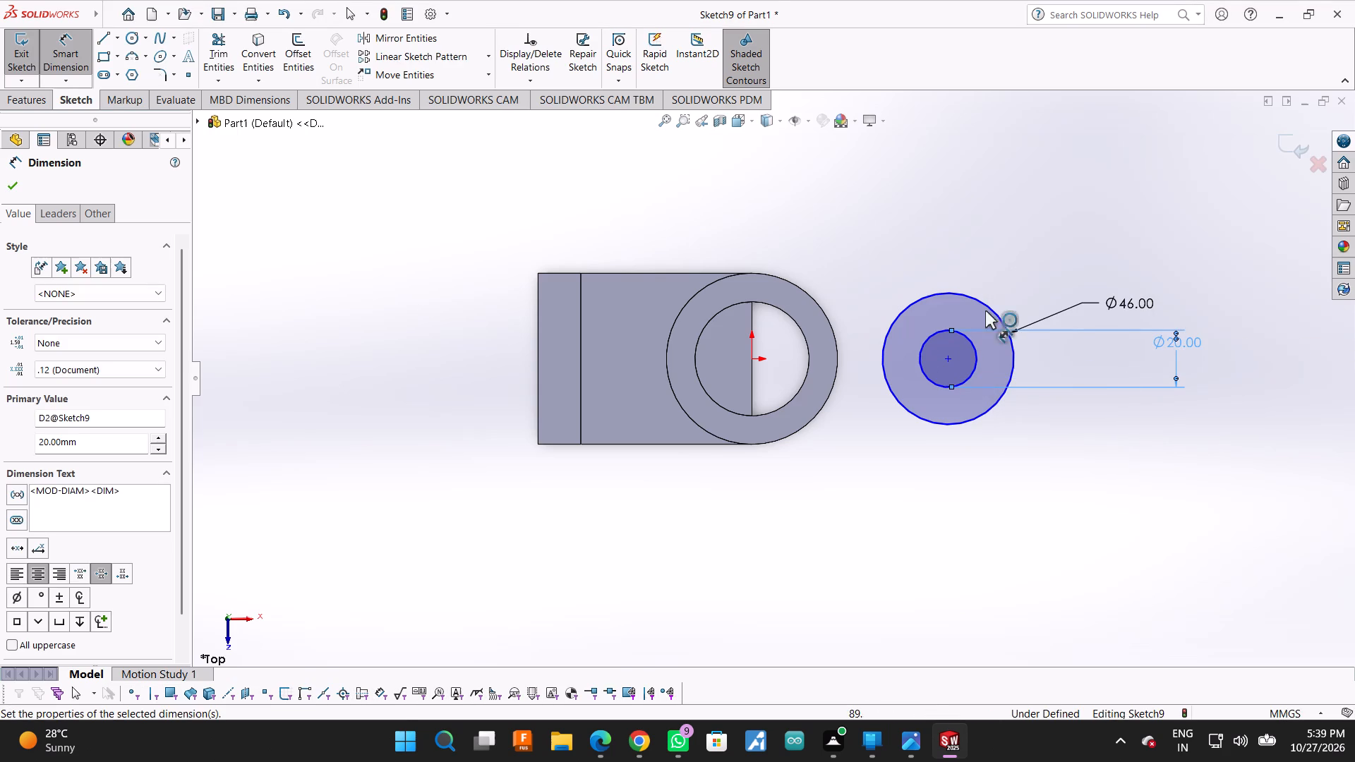
left_click(16, 182)
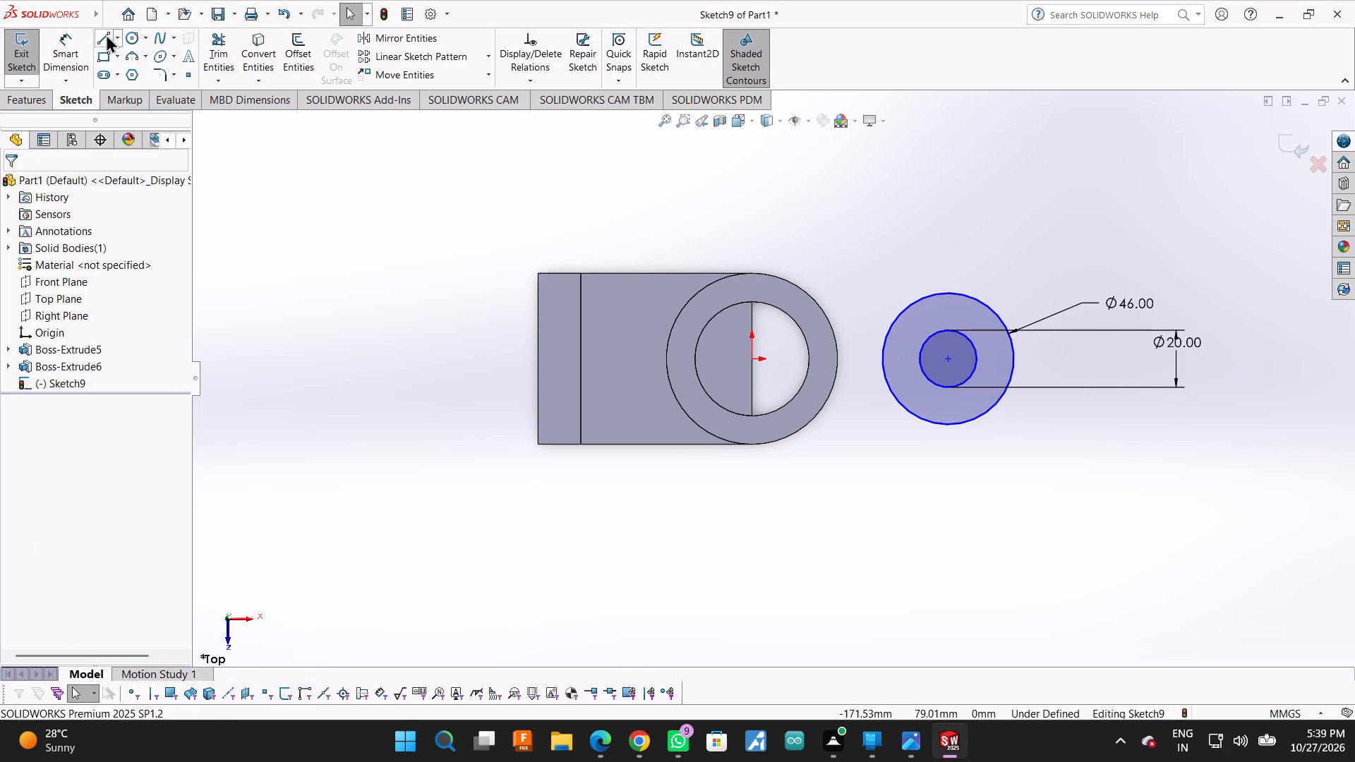
Draw a horizontal construction centerline from the origin to the shared centre of the two circles.
left_click(116, 34)
left_click(116, 68)
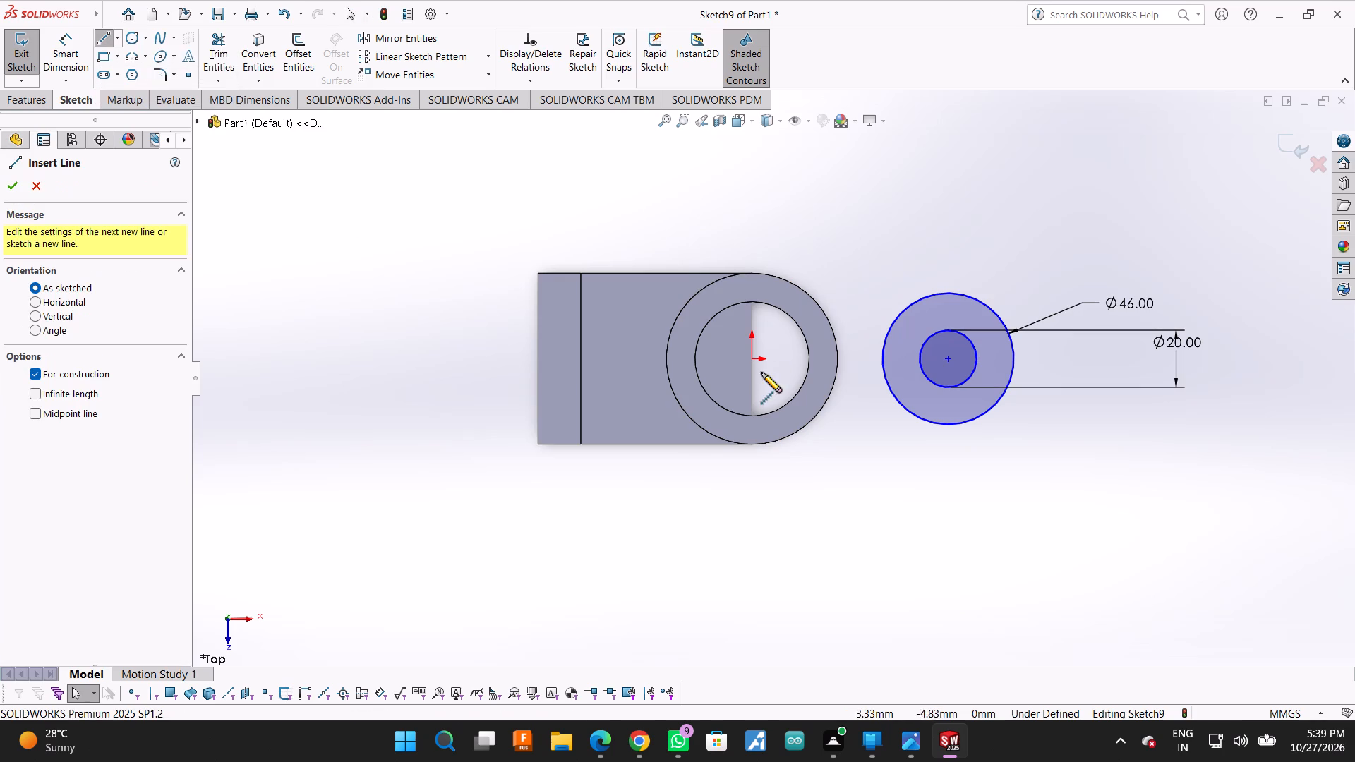
left_click(752, 359)
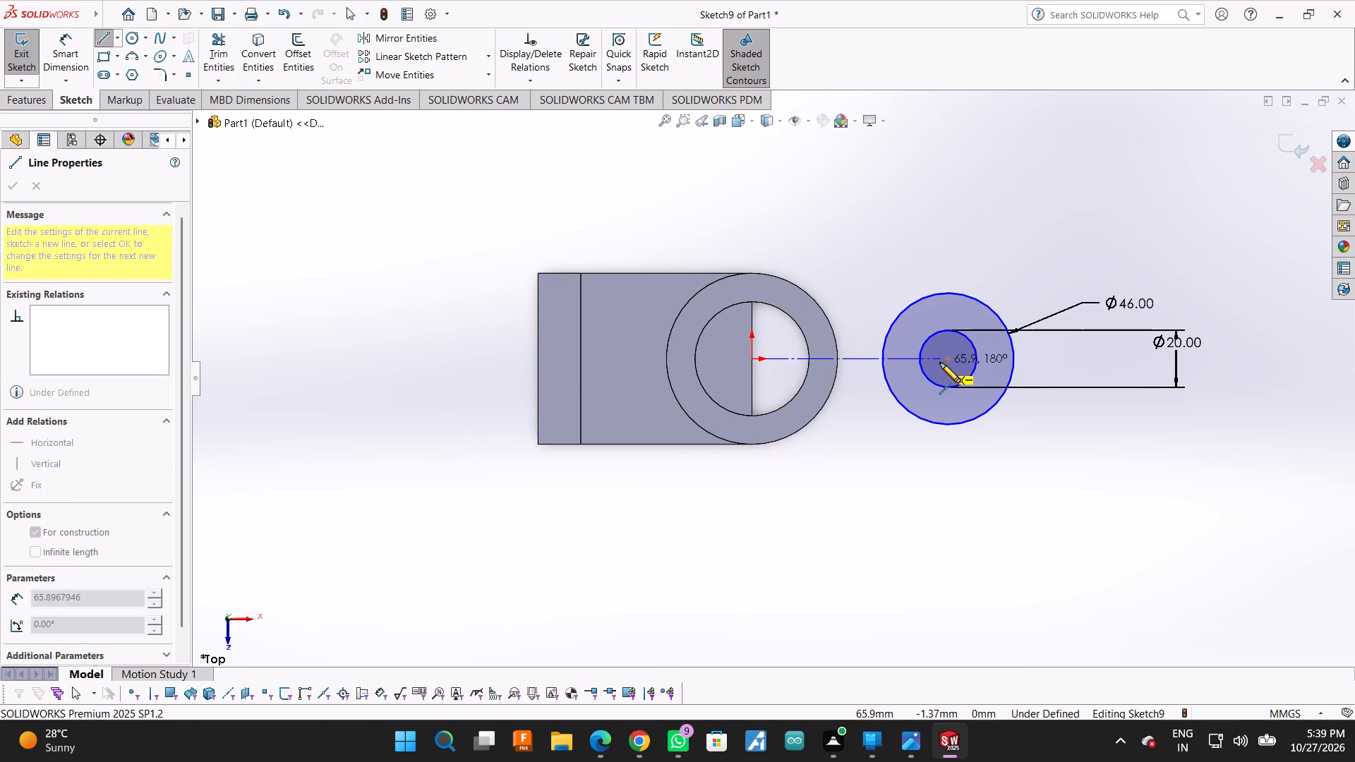
left_click(949, 359)
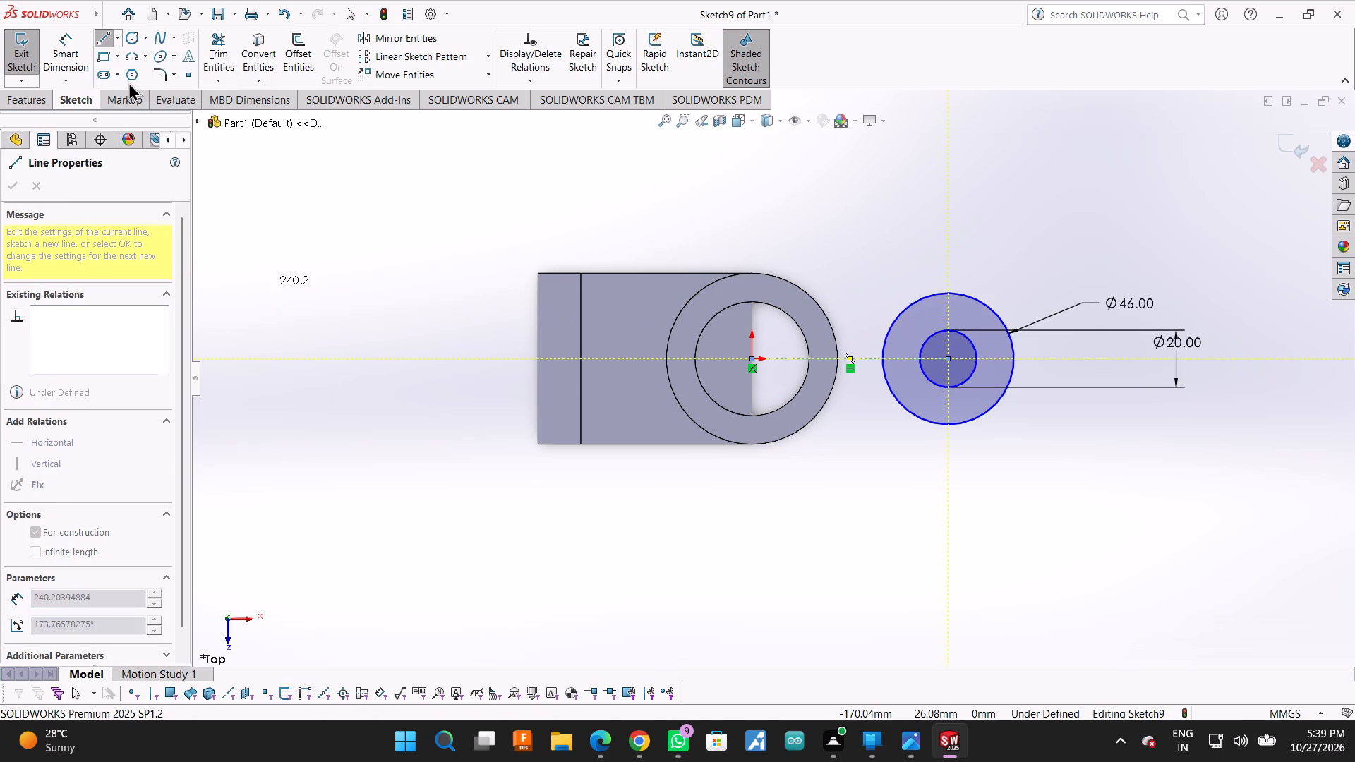
Dimension the centerline's length as 75 mm.
left_click(67, 41)
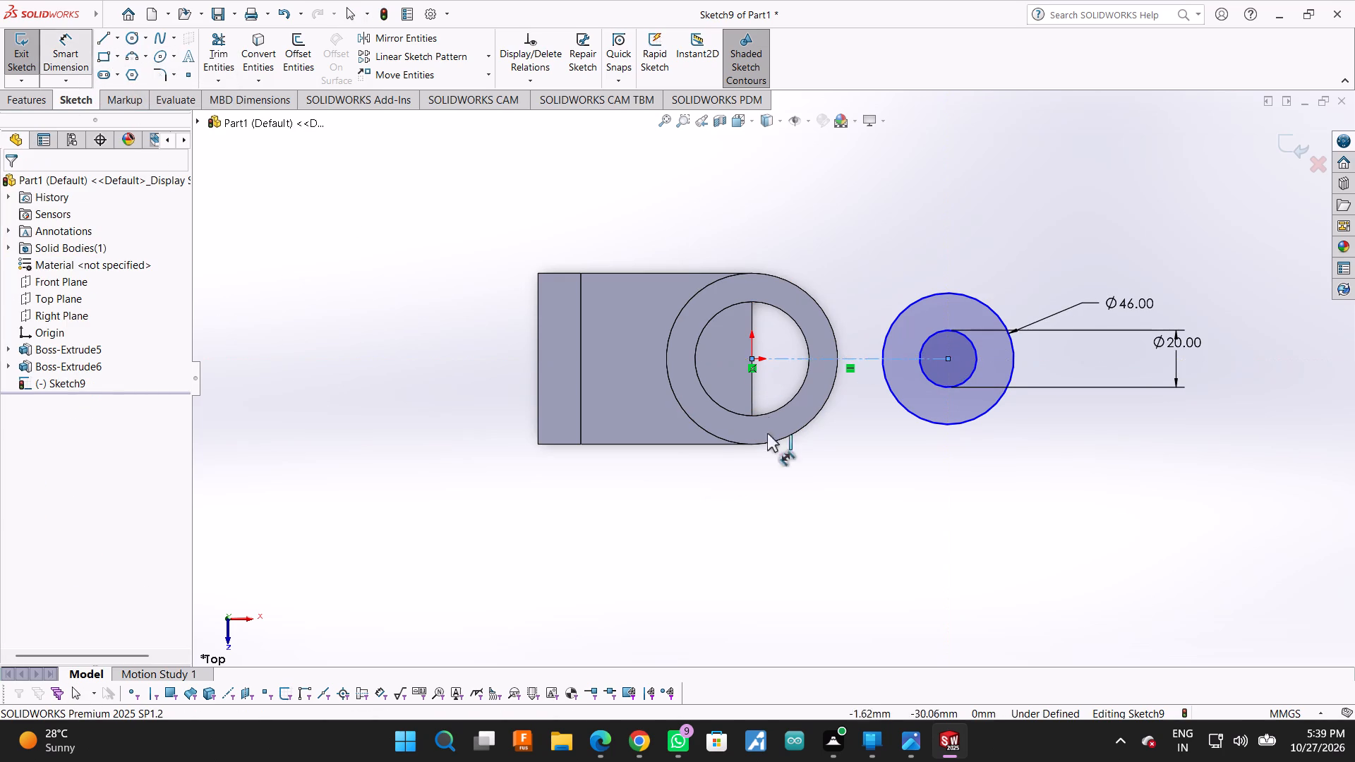
left_click(769, 361)
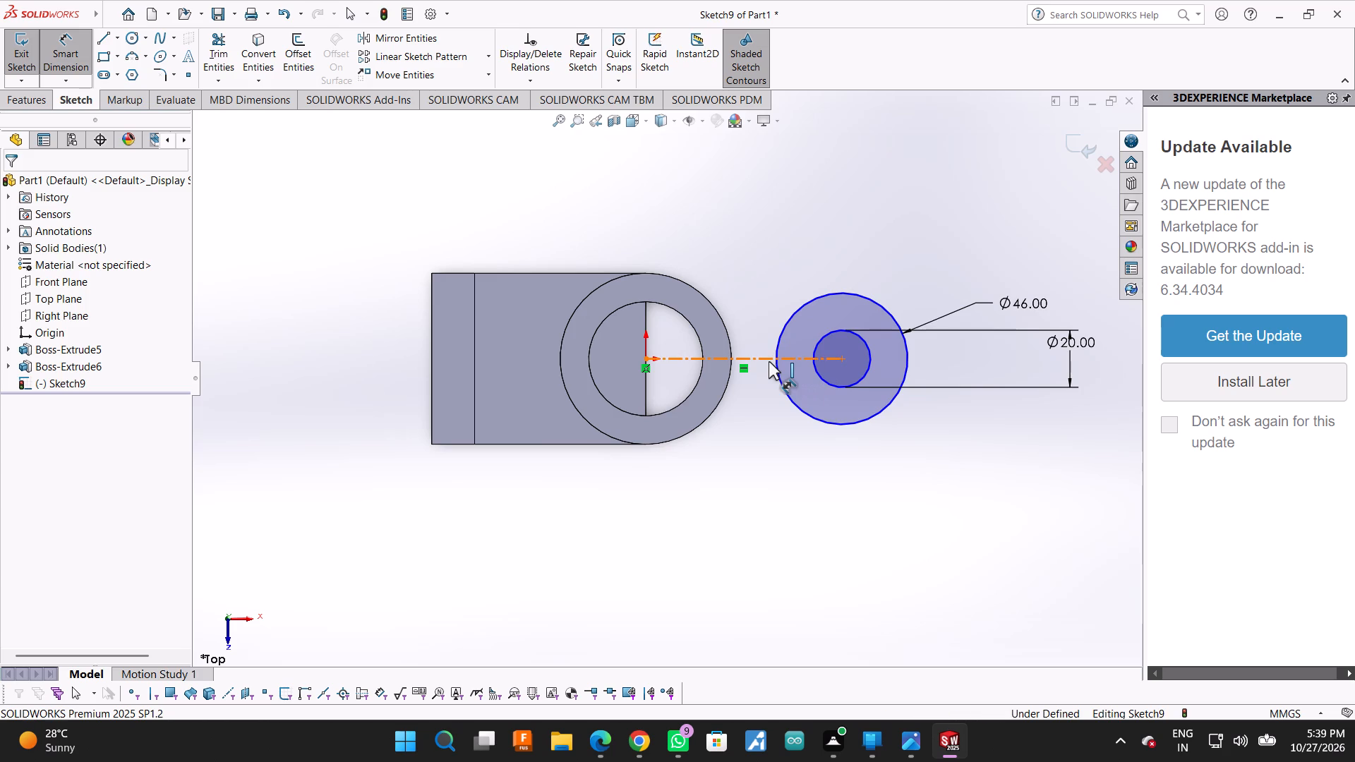
left_click(795, 572)
type("75")
key("Return")
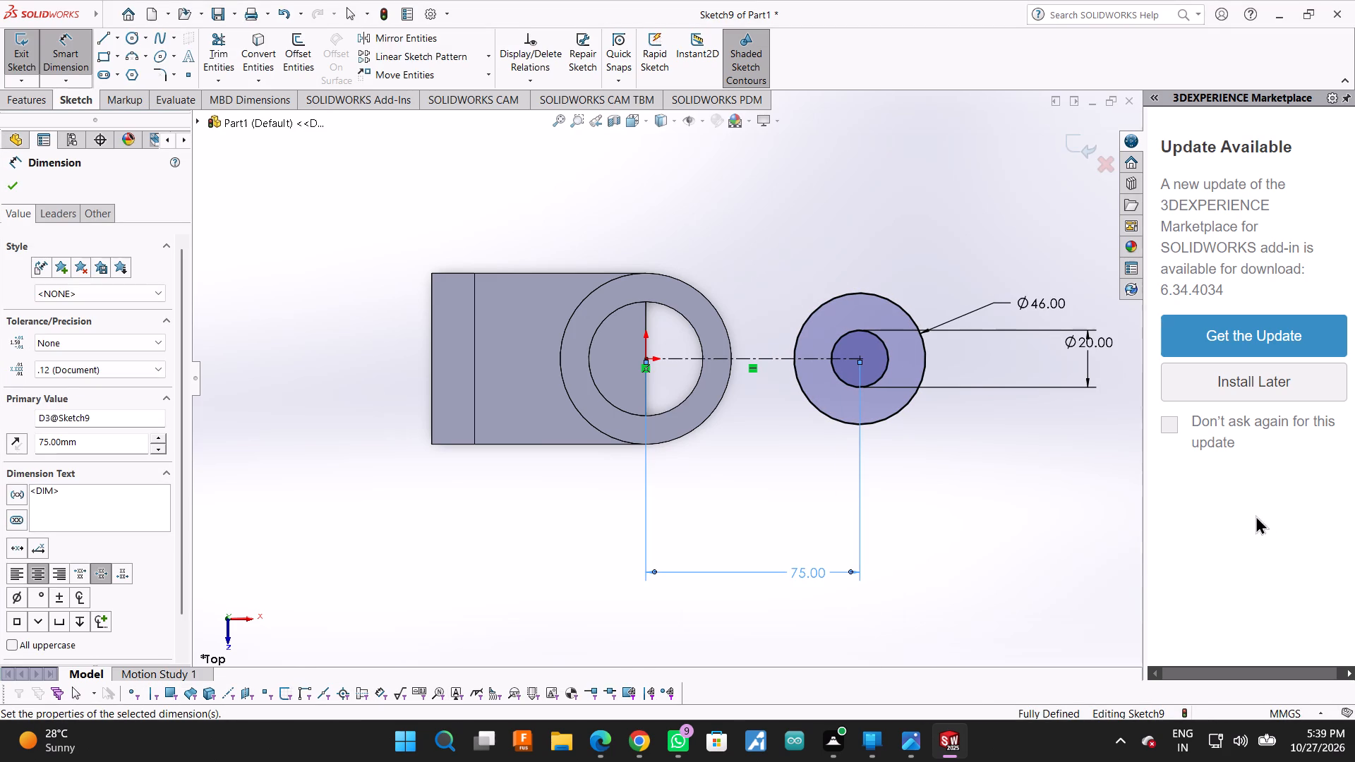
left_click_drag(1143, 558, 1354, 613)
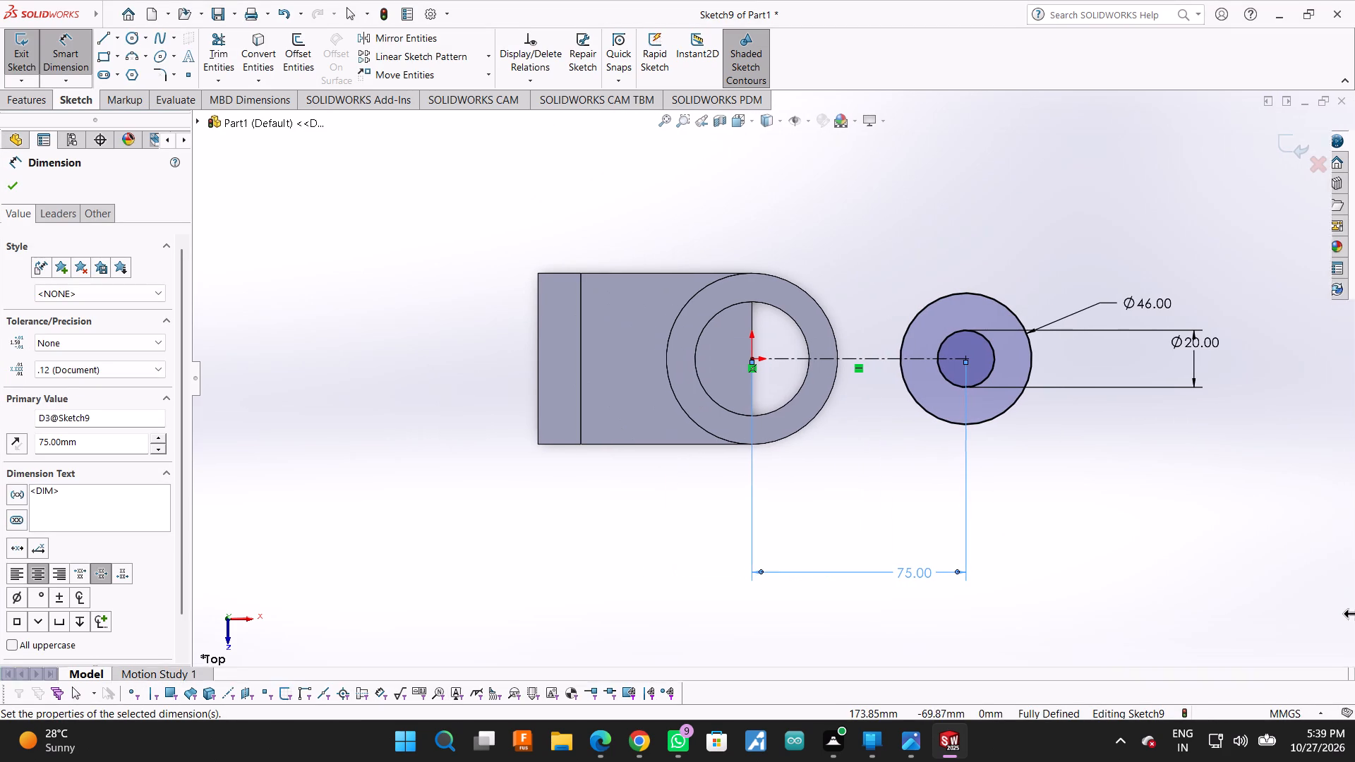
left_click_drag(1354, 613, 1354, 617)
left_click(18, 181)
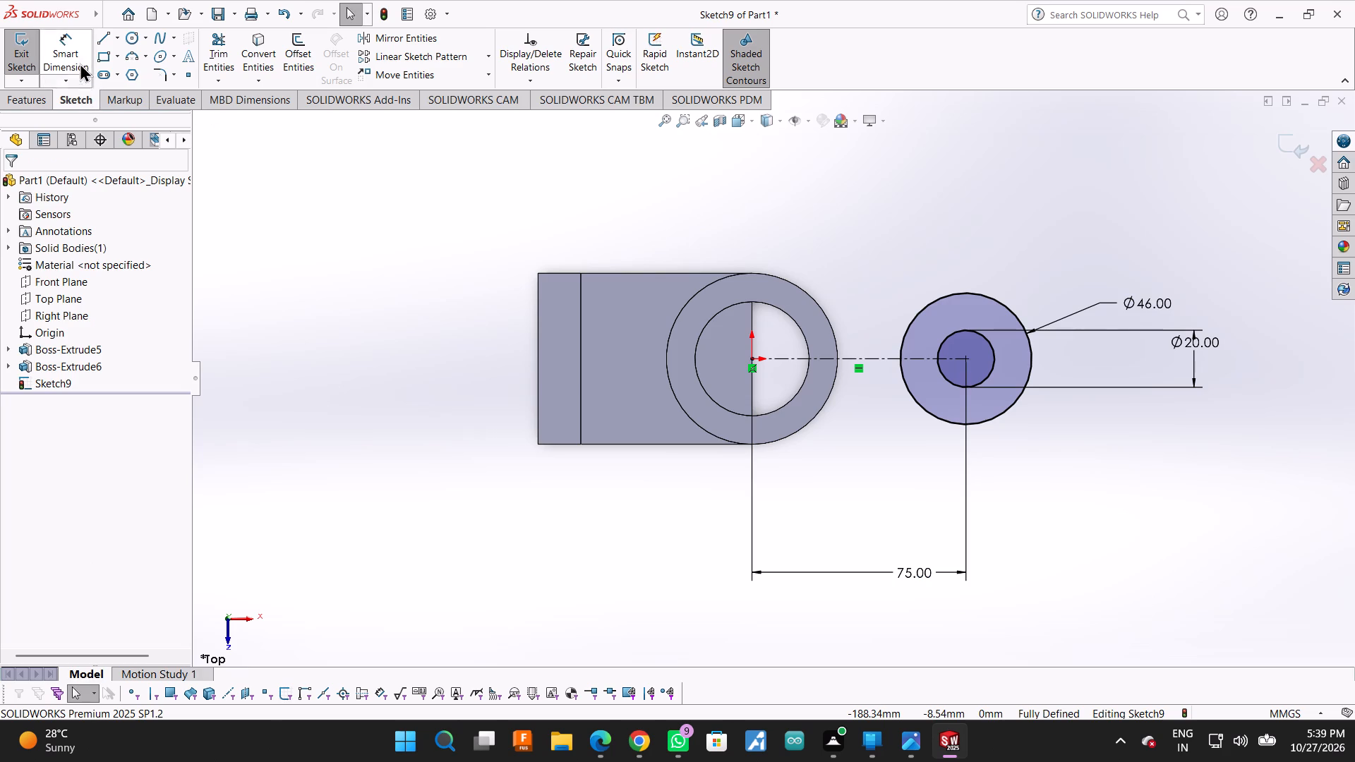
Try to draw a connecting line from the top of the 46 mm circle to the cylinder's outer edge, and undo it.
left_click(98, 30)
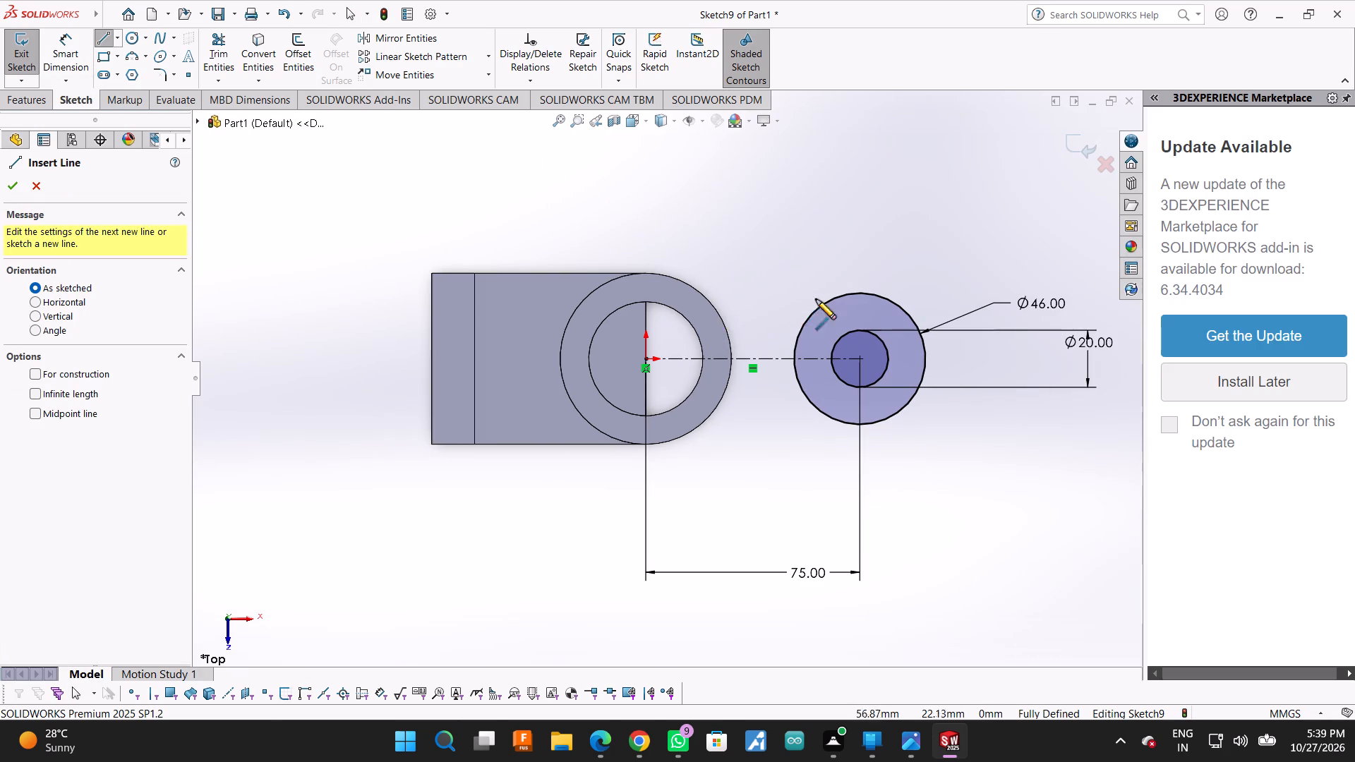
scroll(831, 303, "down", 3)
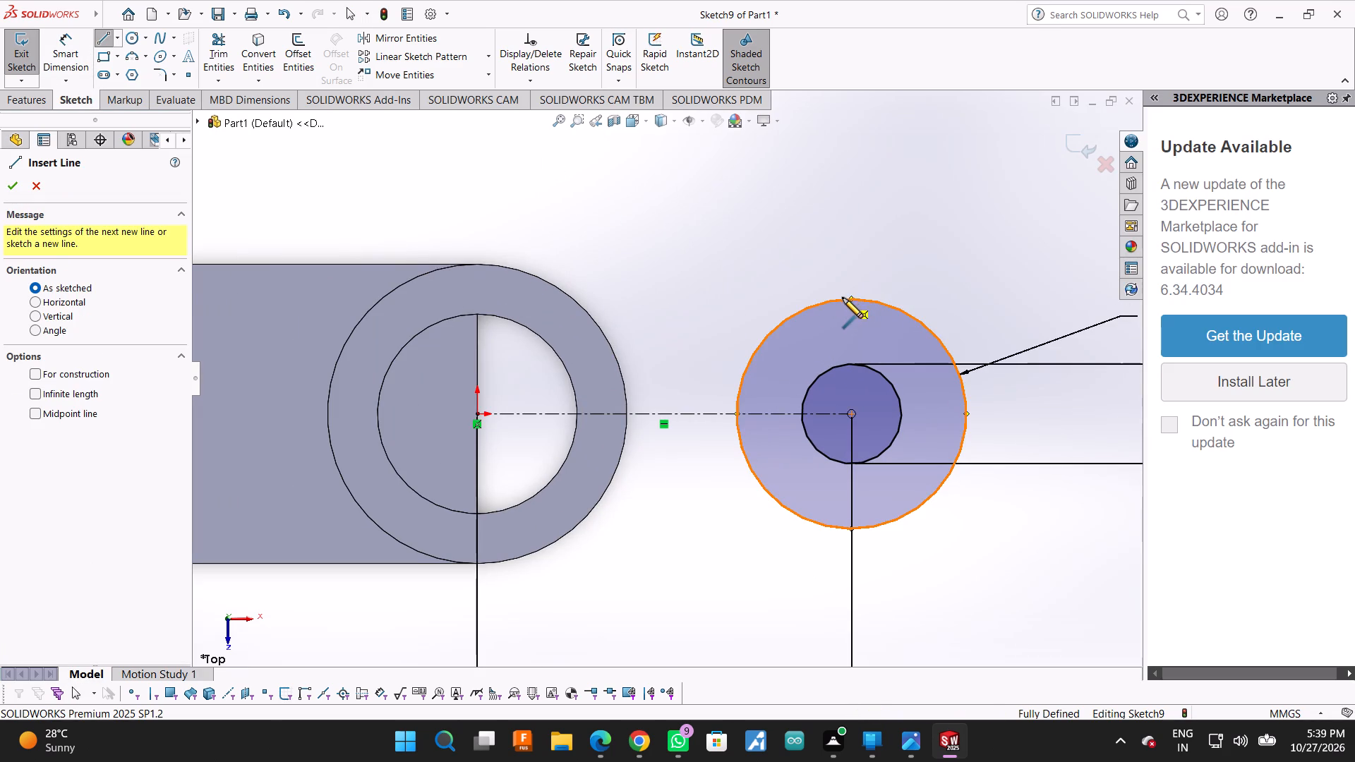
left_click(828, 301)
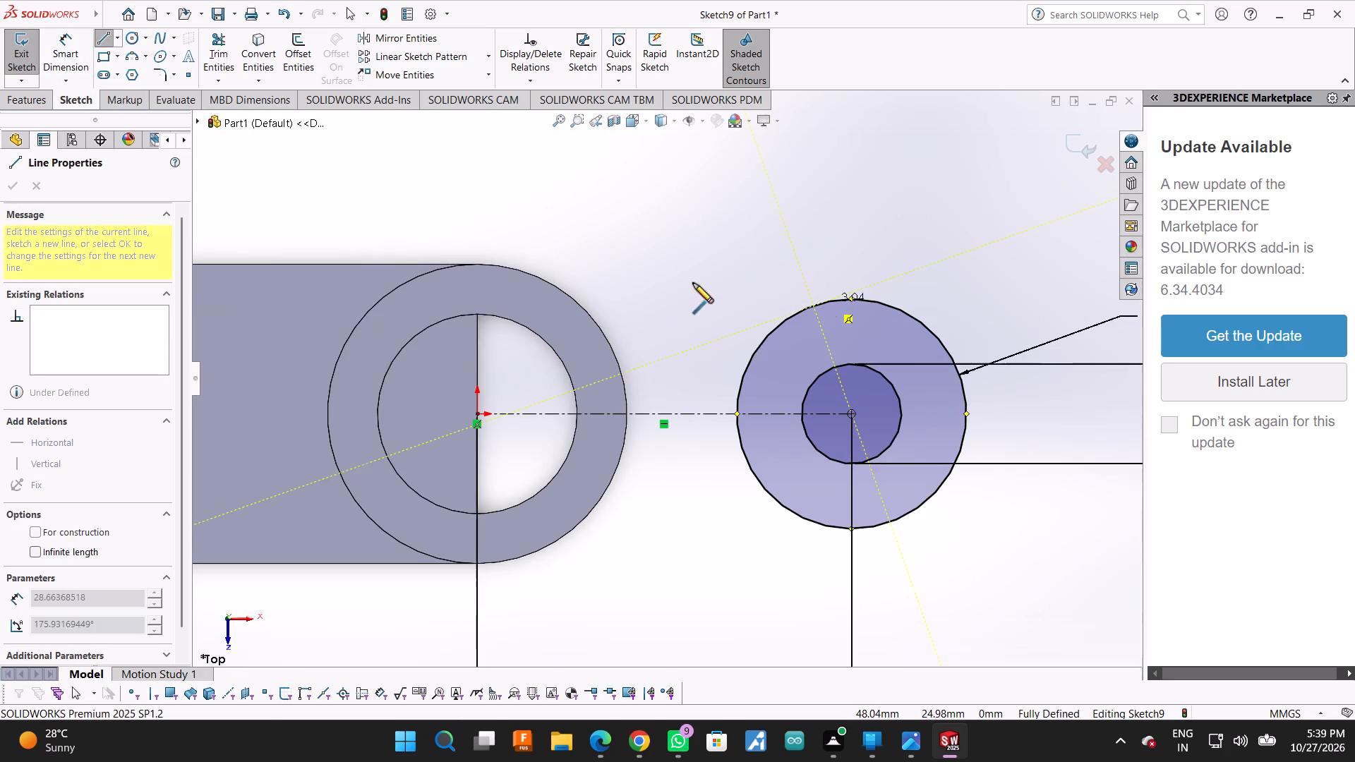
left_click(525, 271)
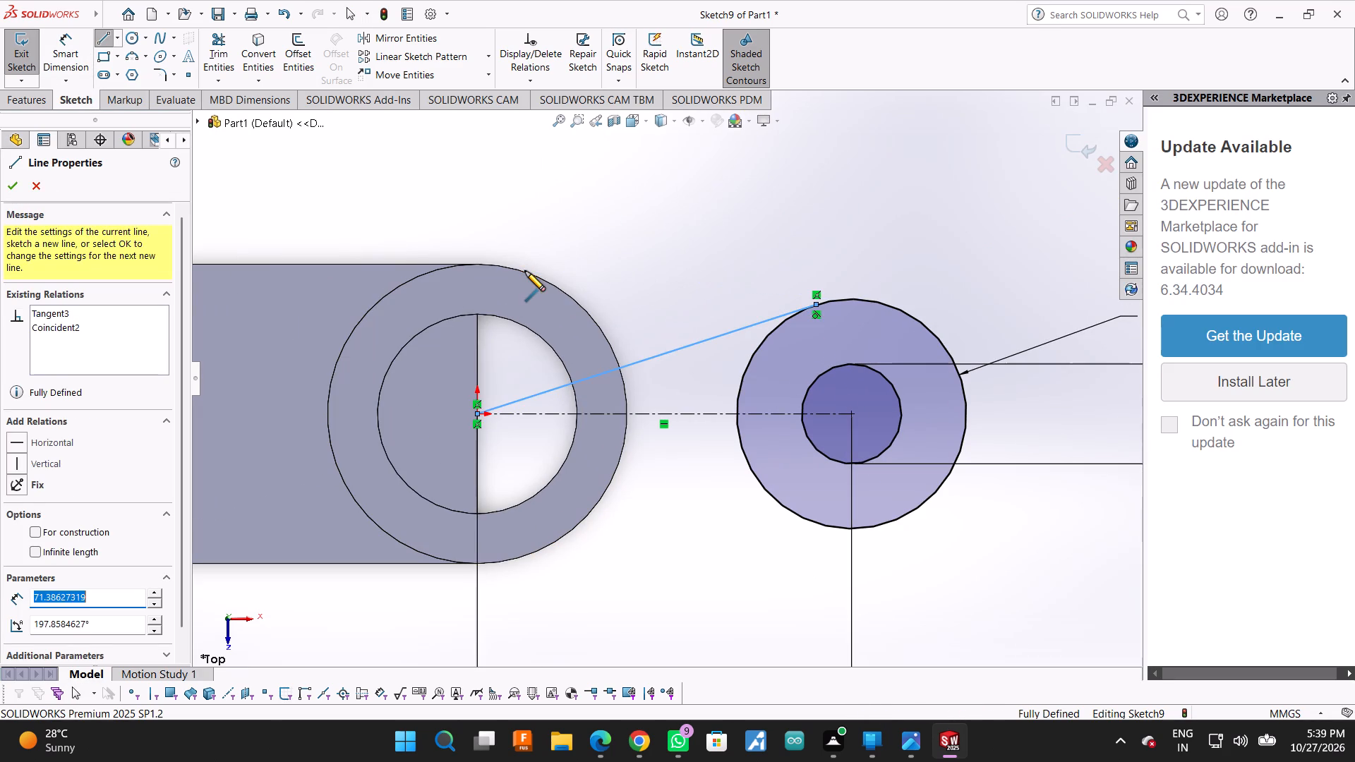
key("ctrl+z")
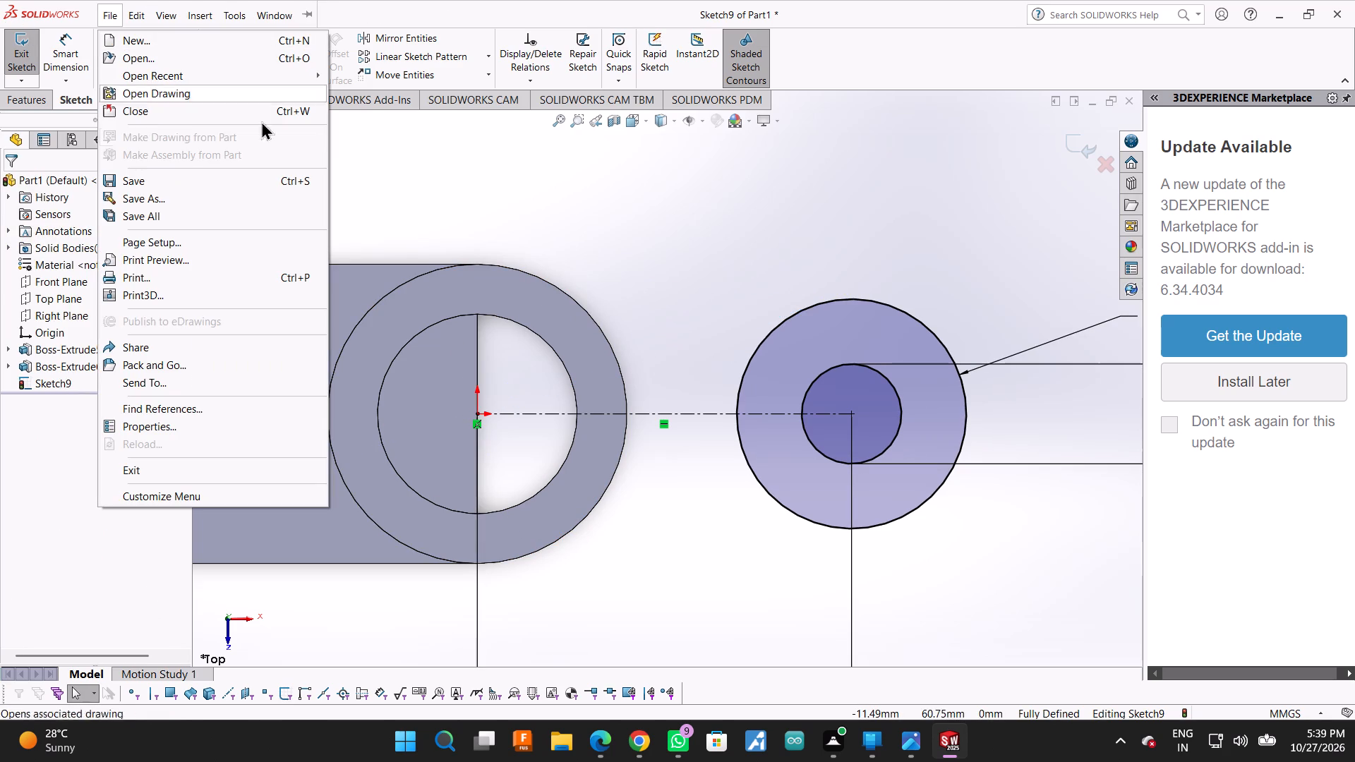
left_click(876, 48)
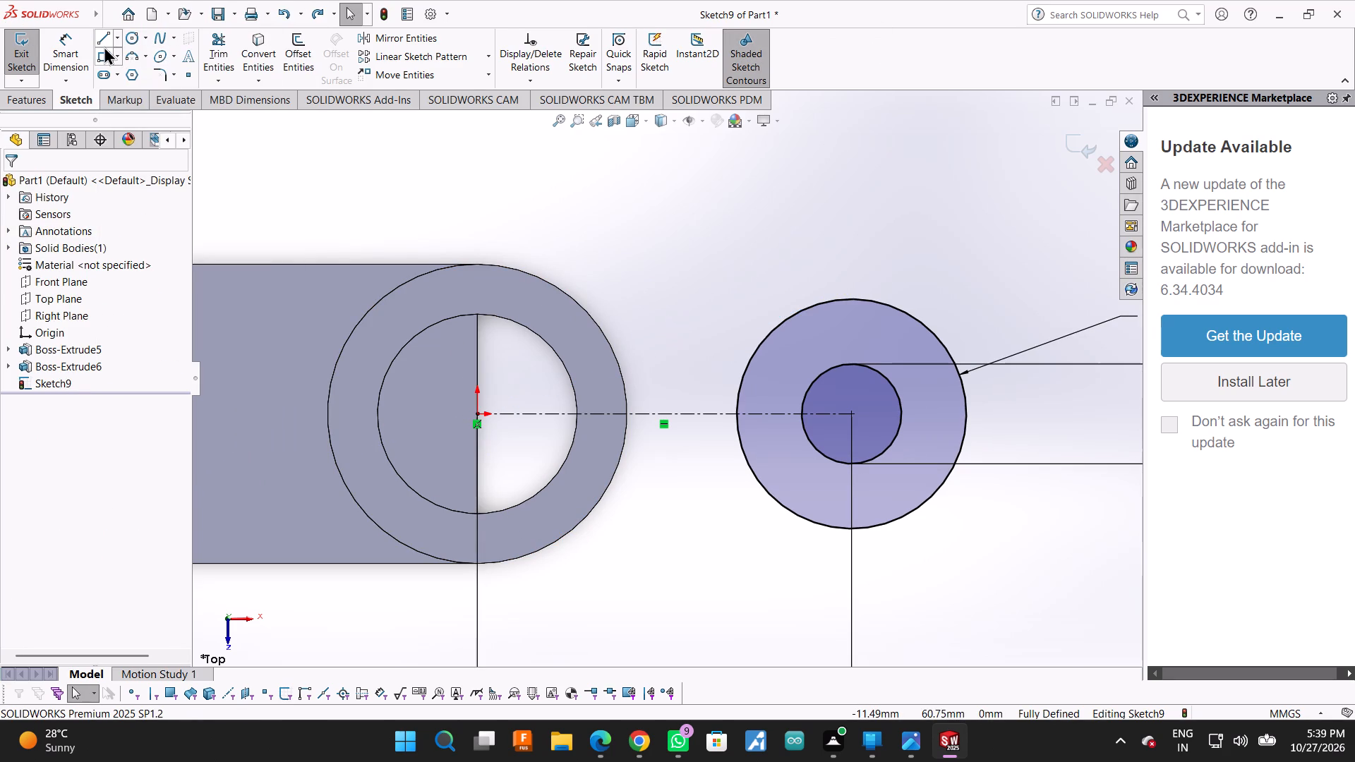
Draw an upper connecting line about 73 mm long from the top of the 46 mm circle to the cylinder's outer edge.
left_click(104, 46)
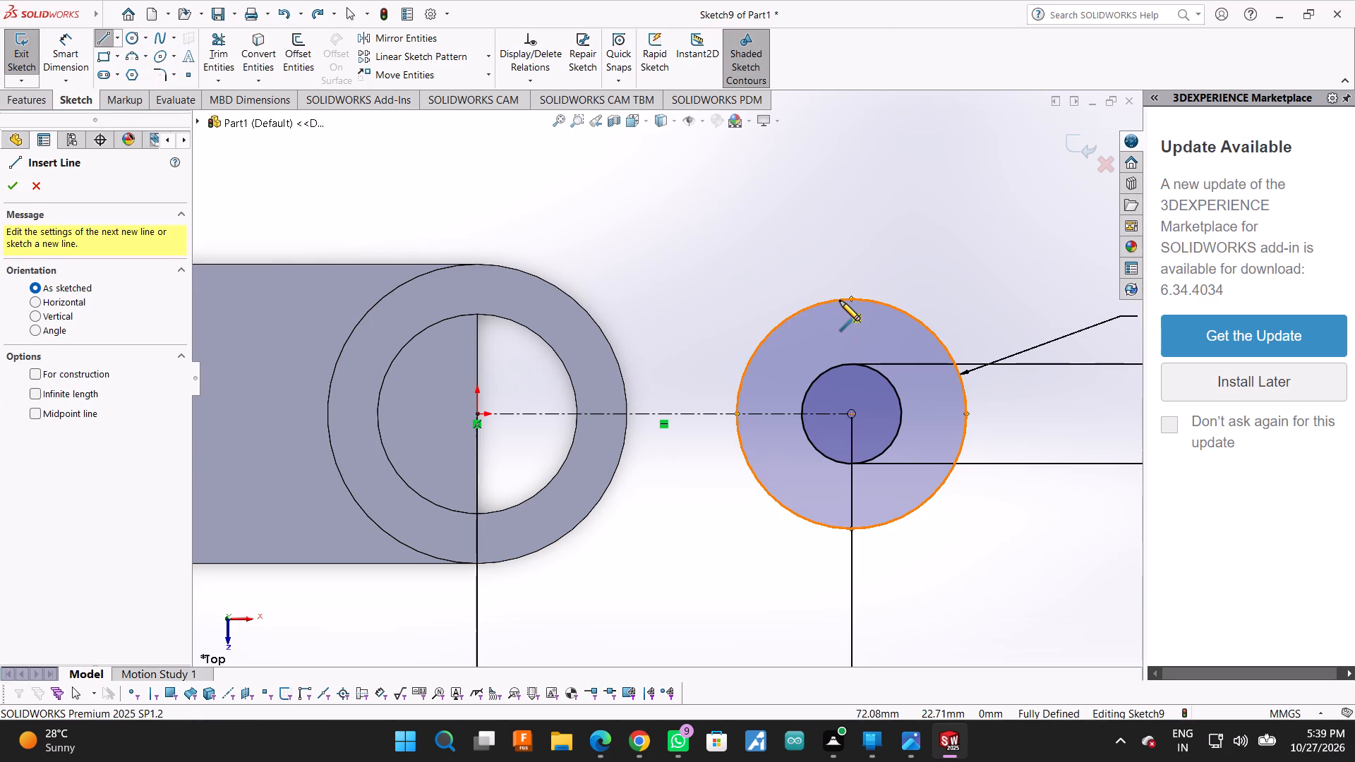
left_click(820, 304)
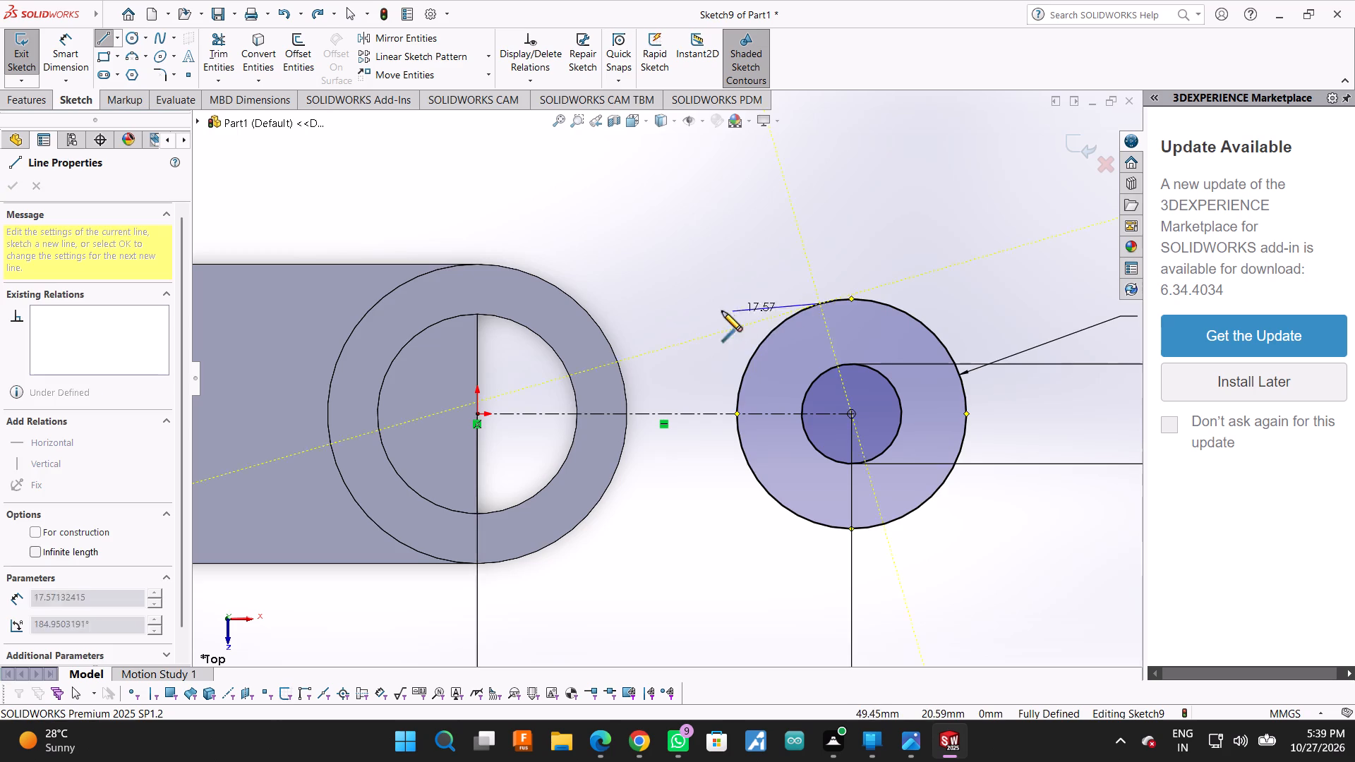
left_click(498, 269)
key("Escape")
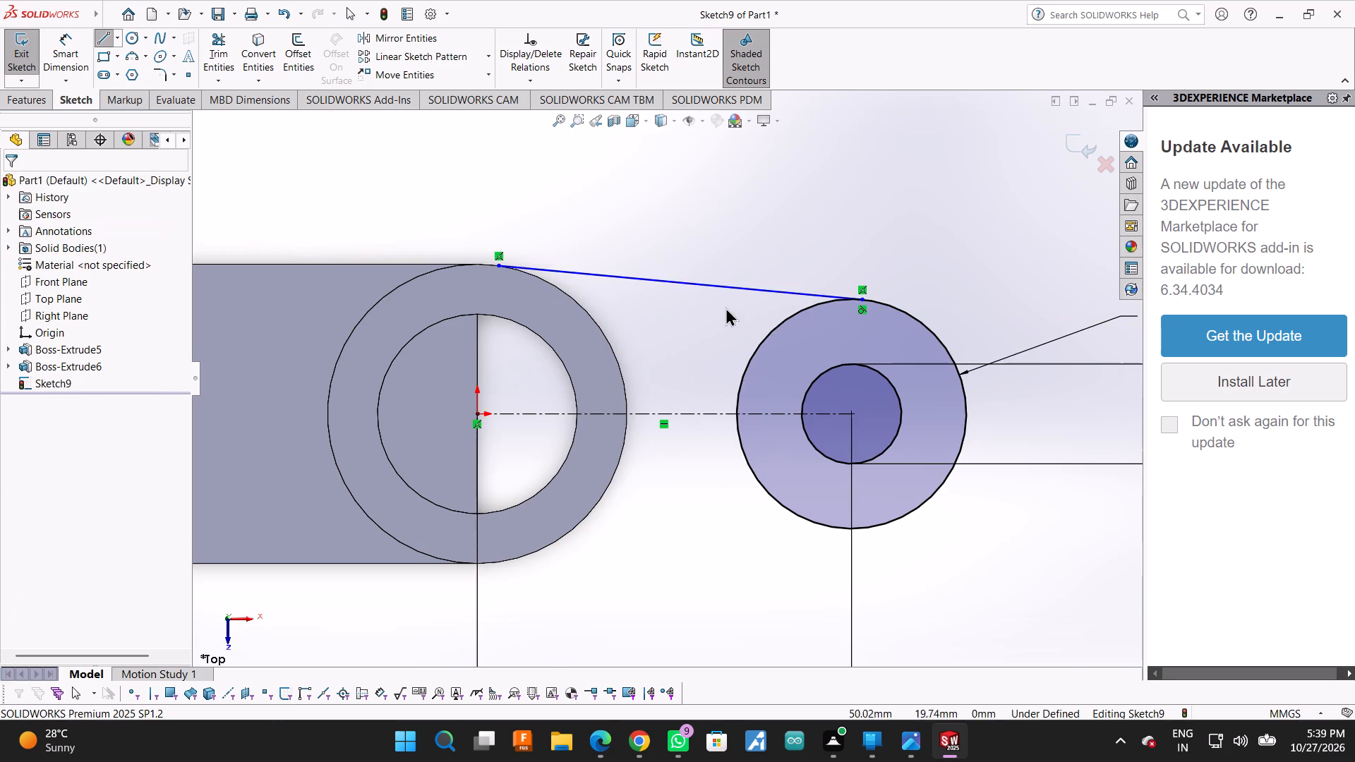
Make the upper connecting line tangent to the cylinder's outer edge and check its tangency with the 46 mm circle.
left_click(723, 286)
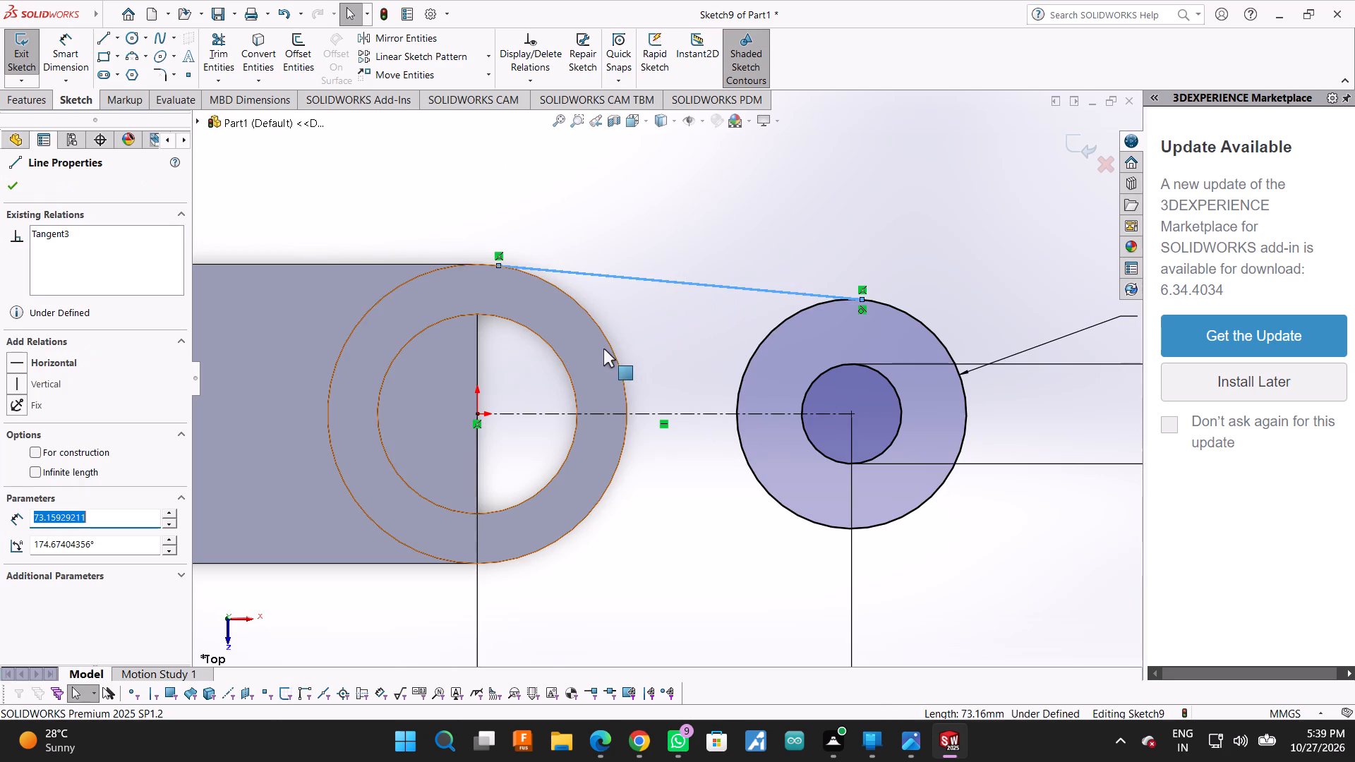
left_click(614, 349, "ctrl")
left_click(30, 430)
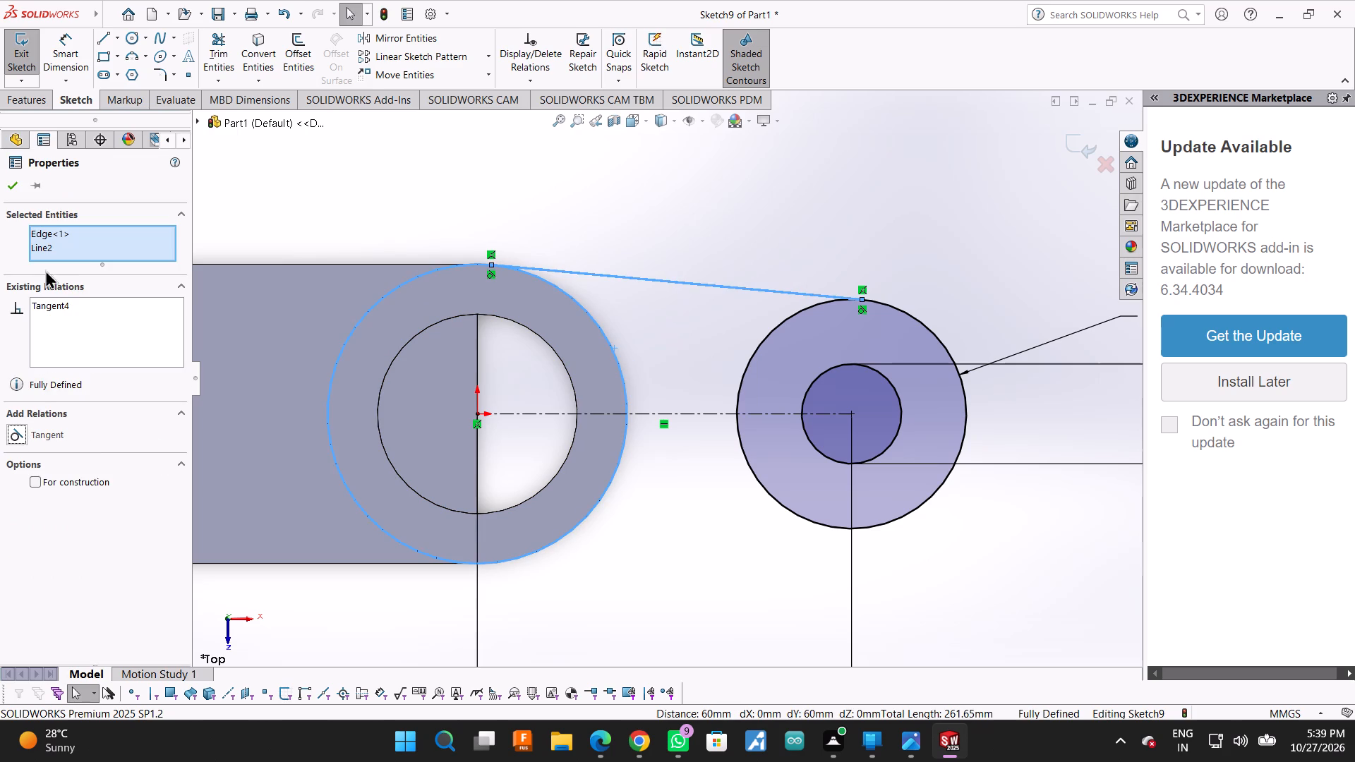
left_click(4, 186)
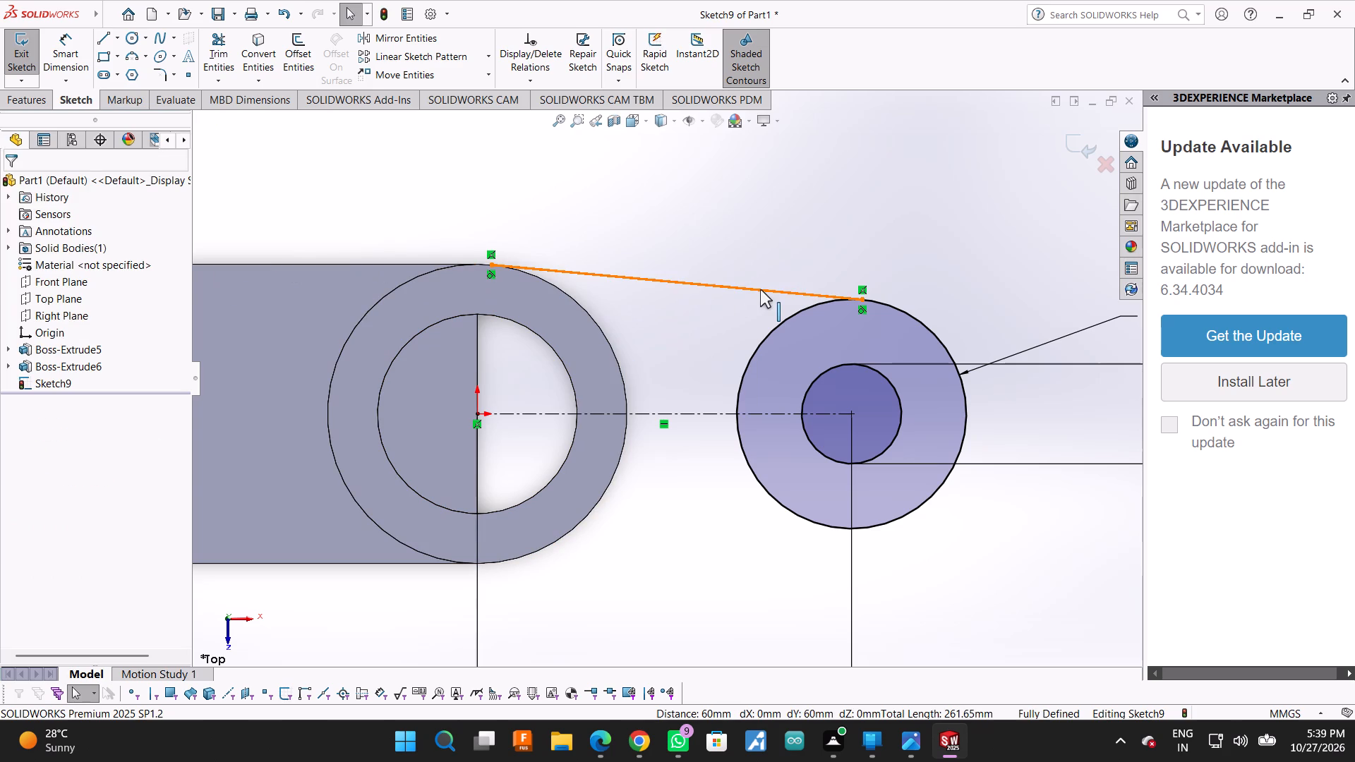
left_click(760, 289)
left_click(780, 325, "ctrl")
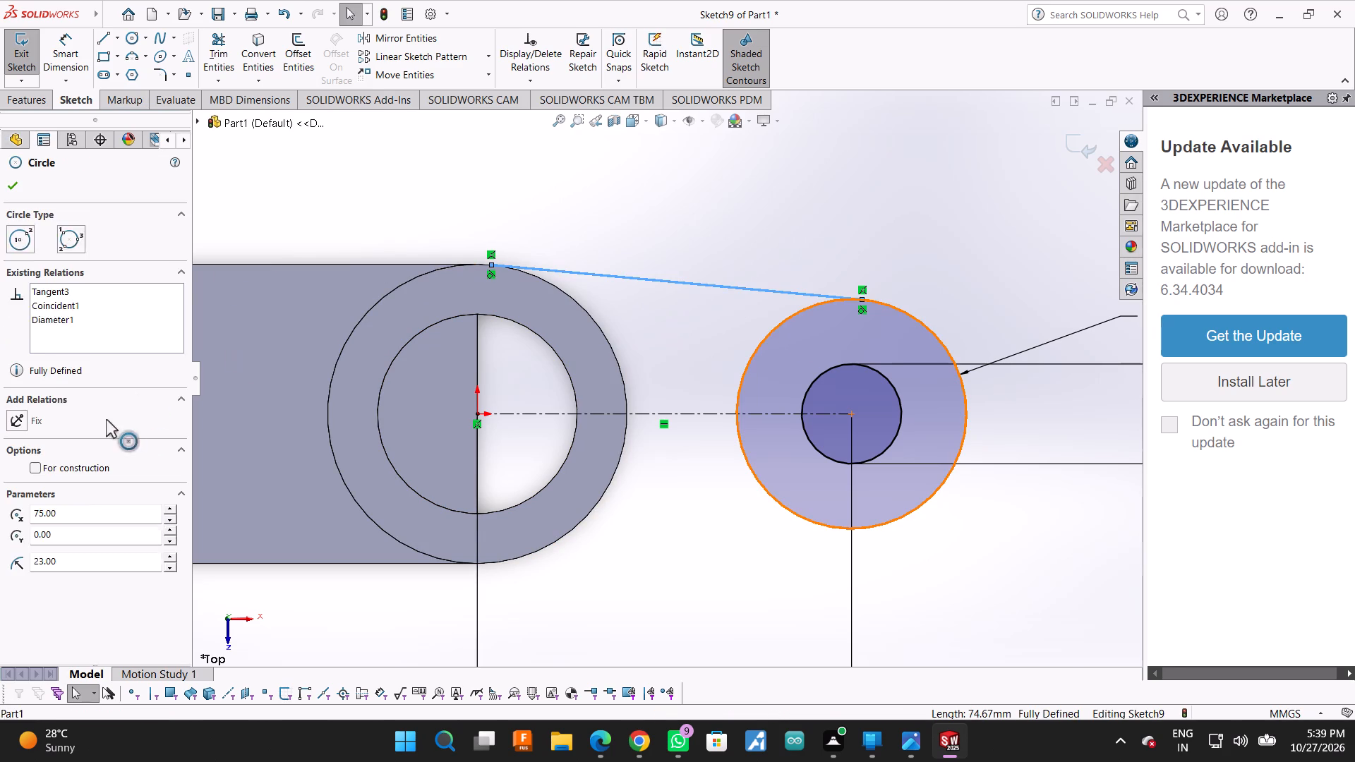
left_click(16, 192)
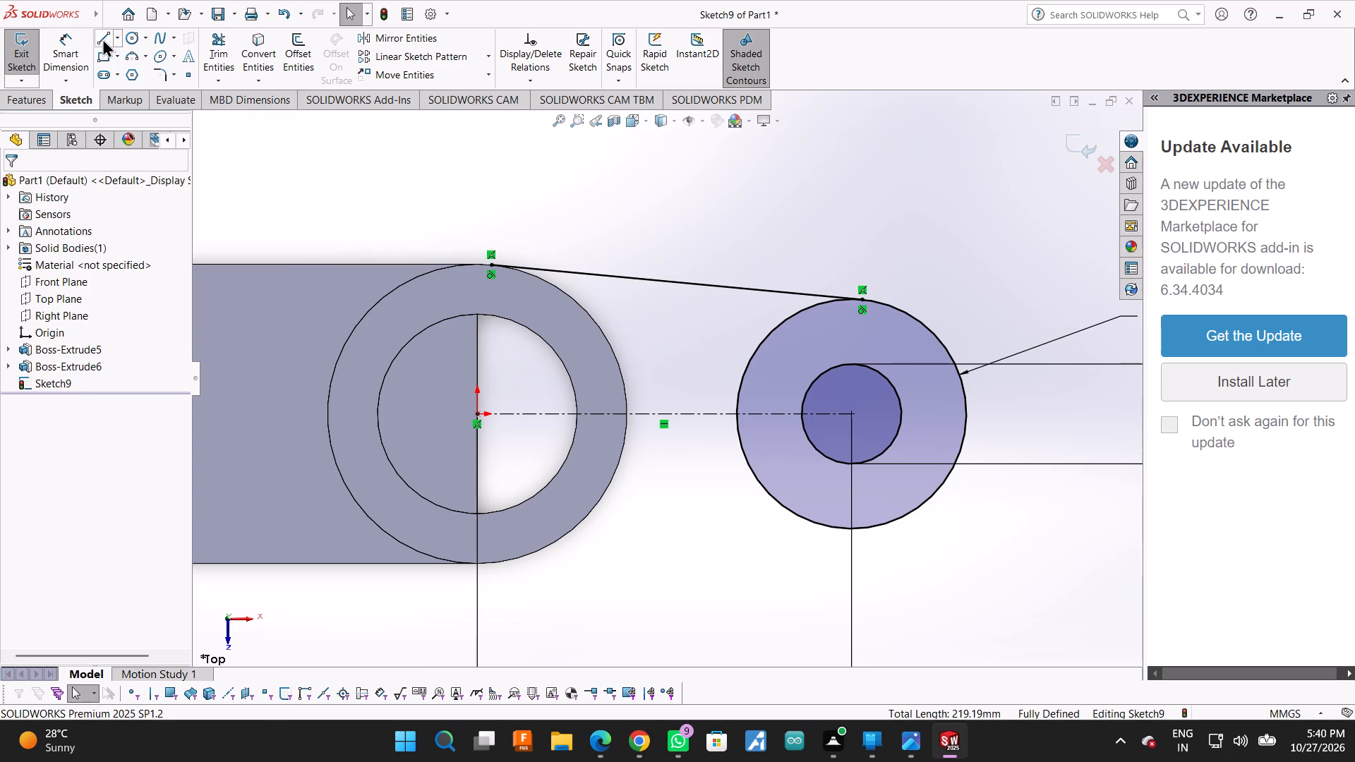
Draw a lower connecting line about 85 mm long from the bottom of the 46 mm circle to the cylinder's outer edge.
left_click(97, 36)
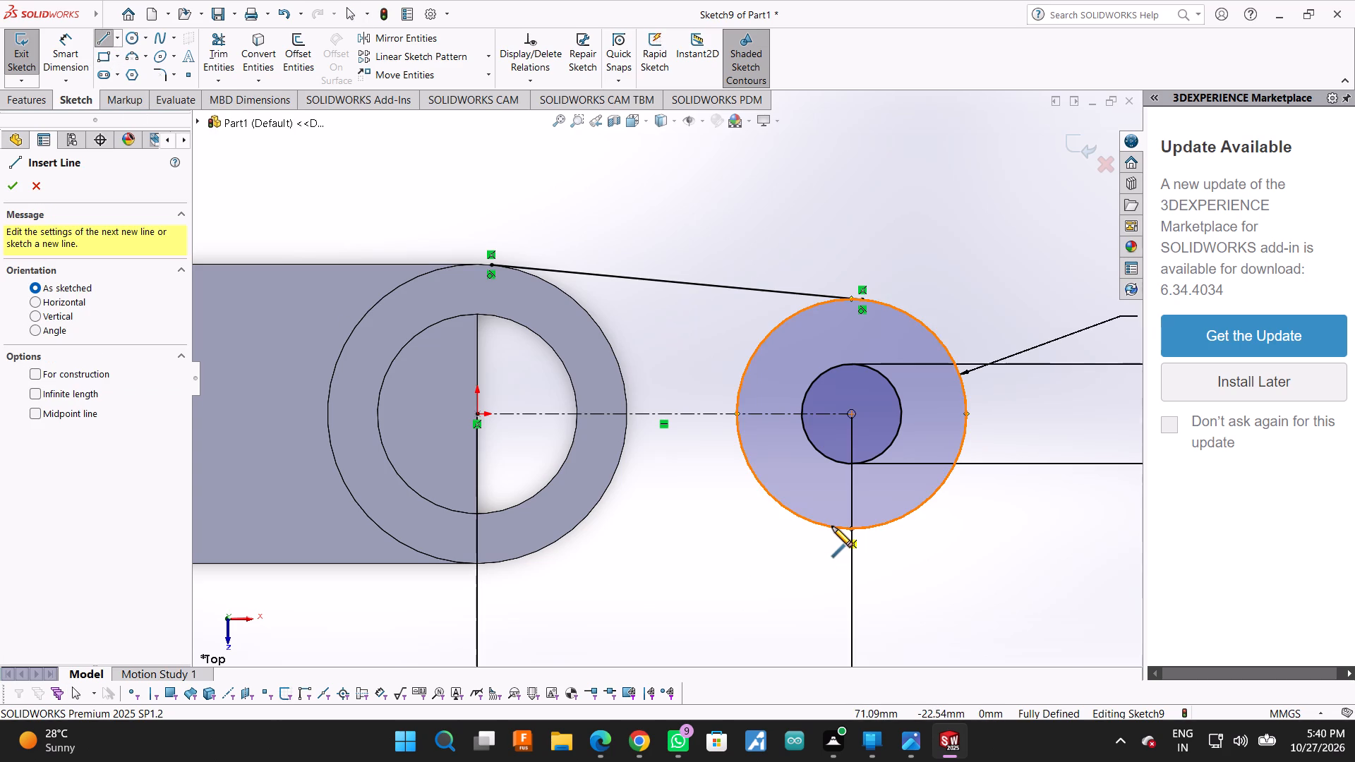
left_click(832, 526)
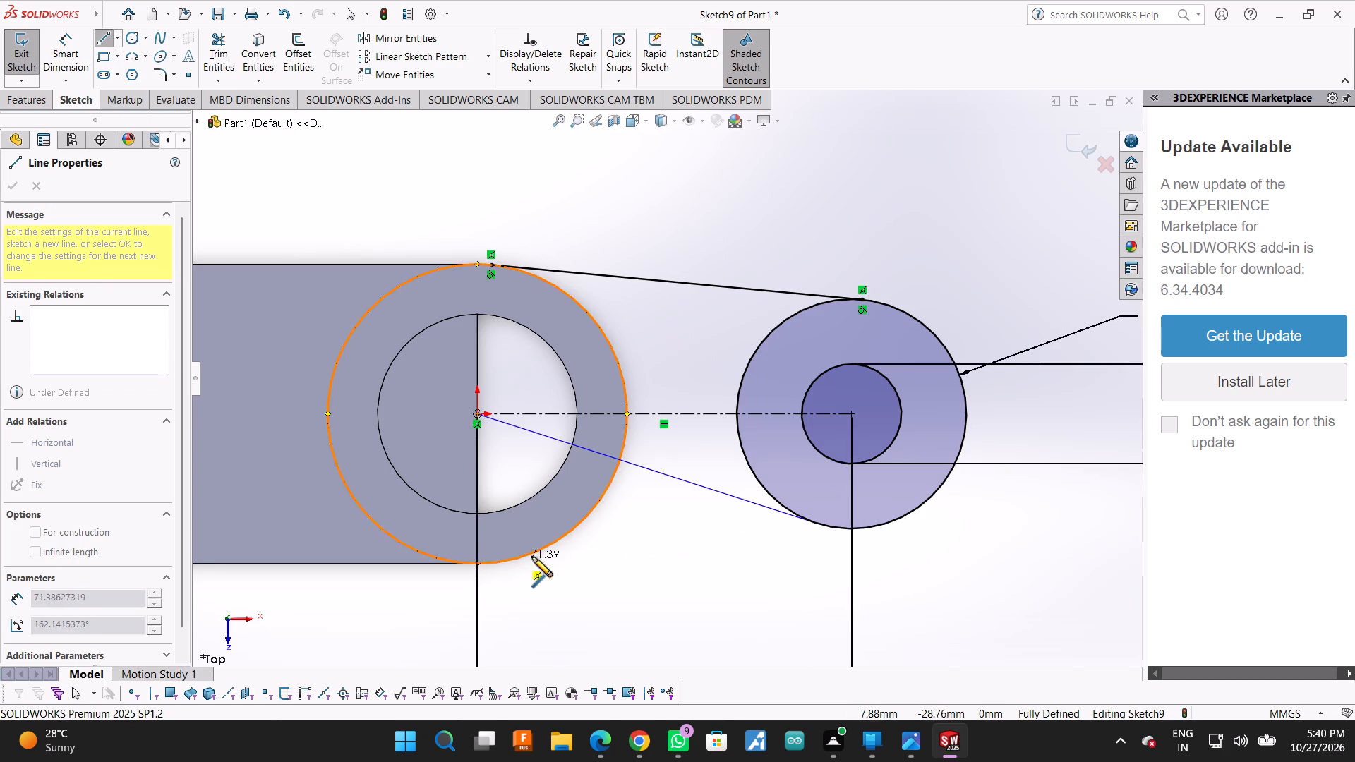
scroll(550, 556, "down", 6)
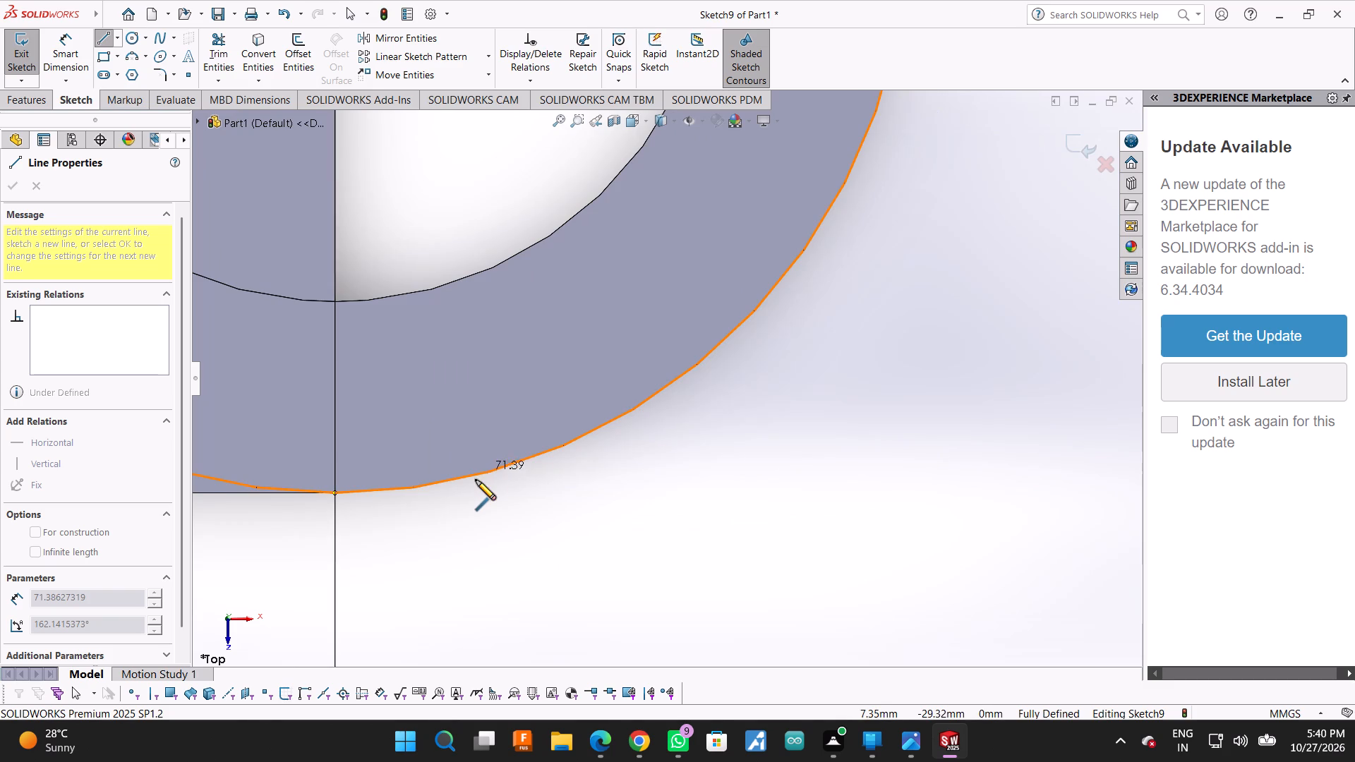
scroll(476, 480, "down", 3)
scroll(399, 473, "up", 3)
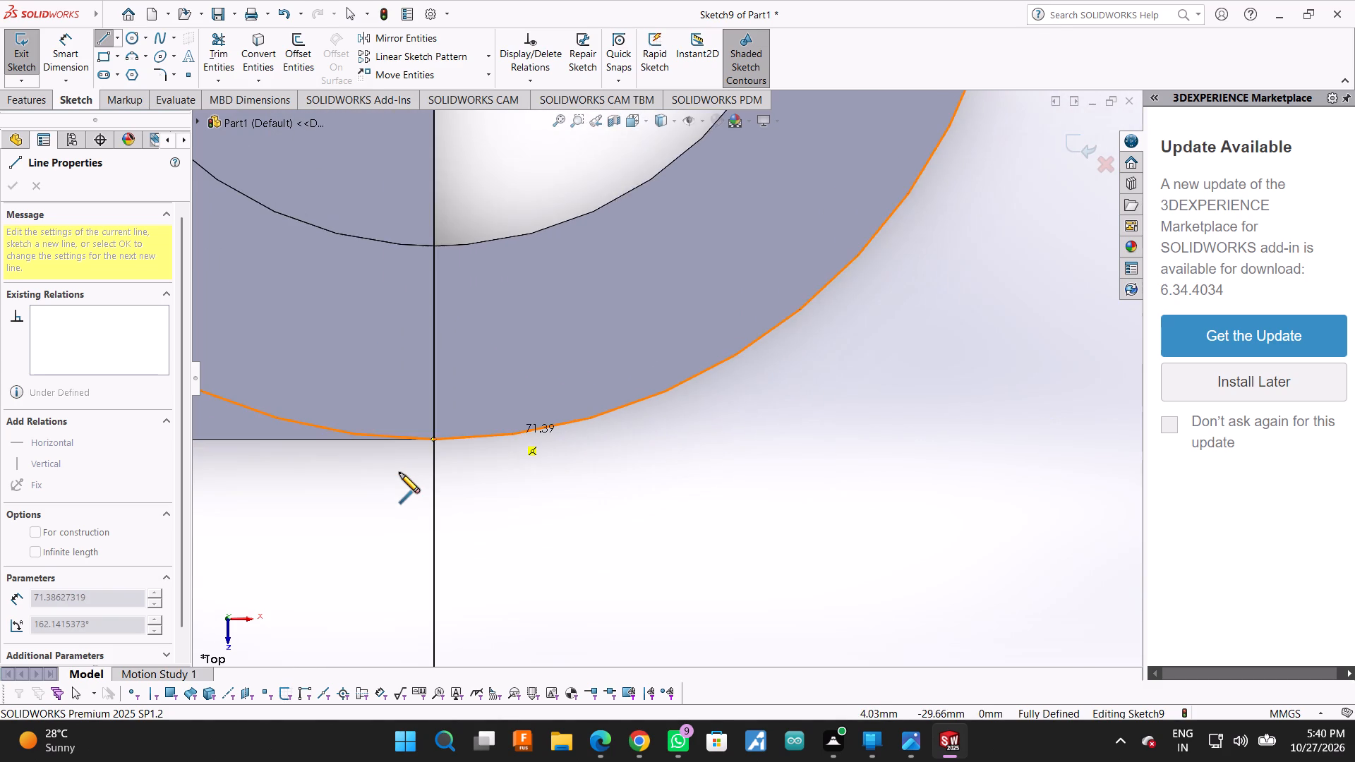
scroll(399, 473, "up", 3)
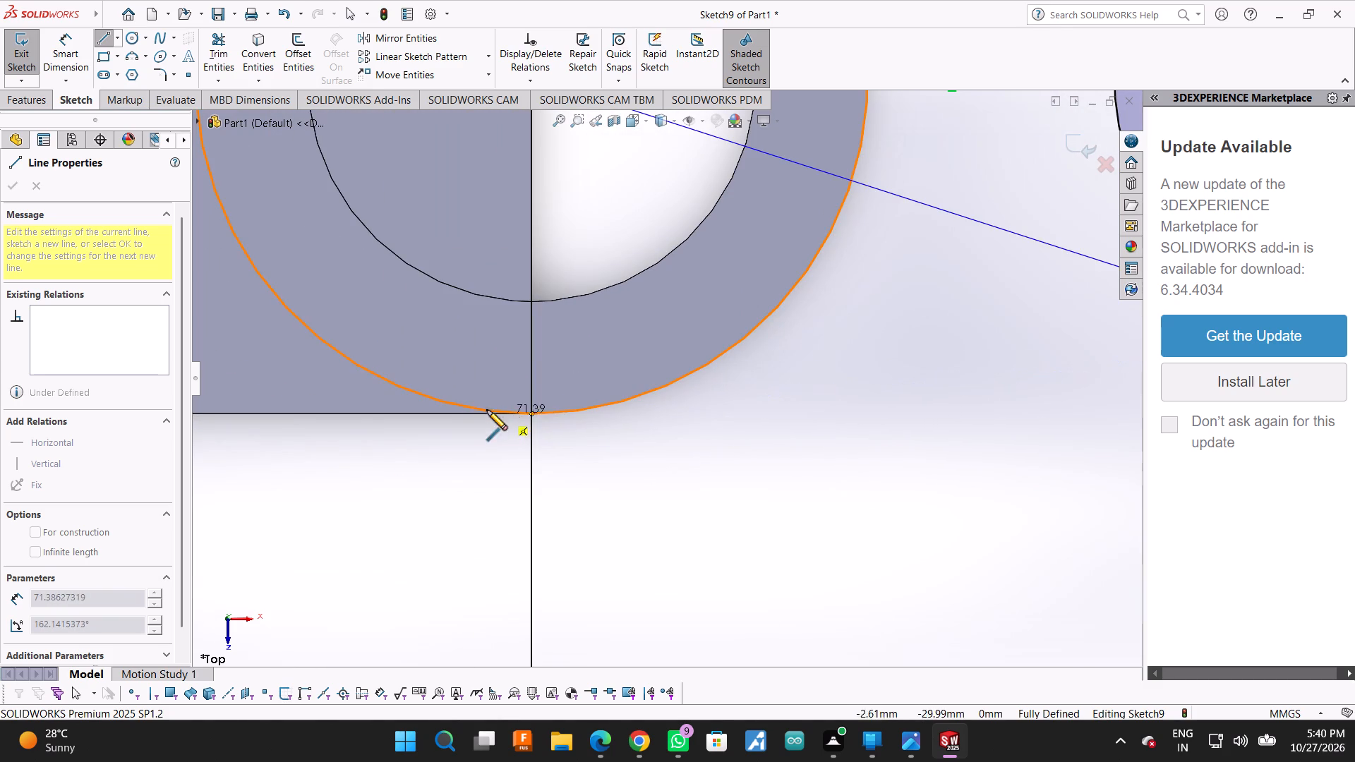
scroll(541, 447, "up", 9)
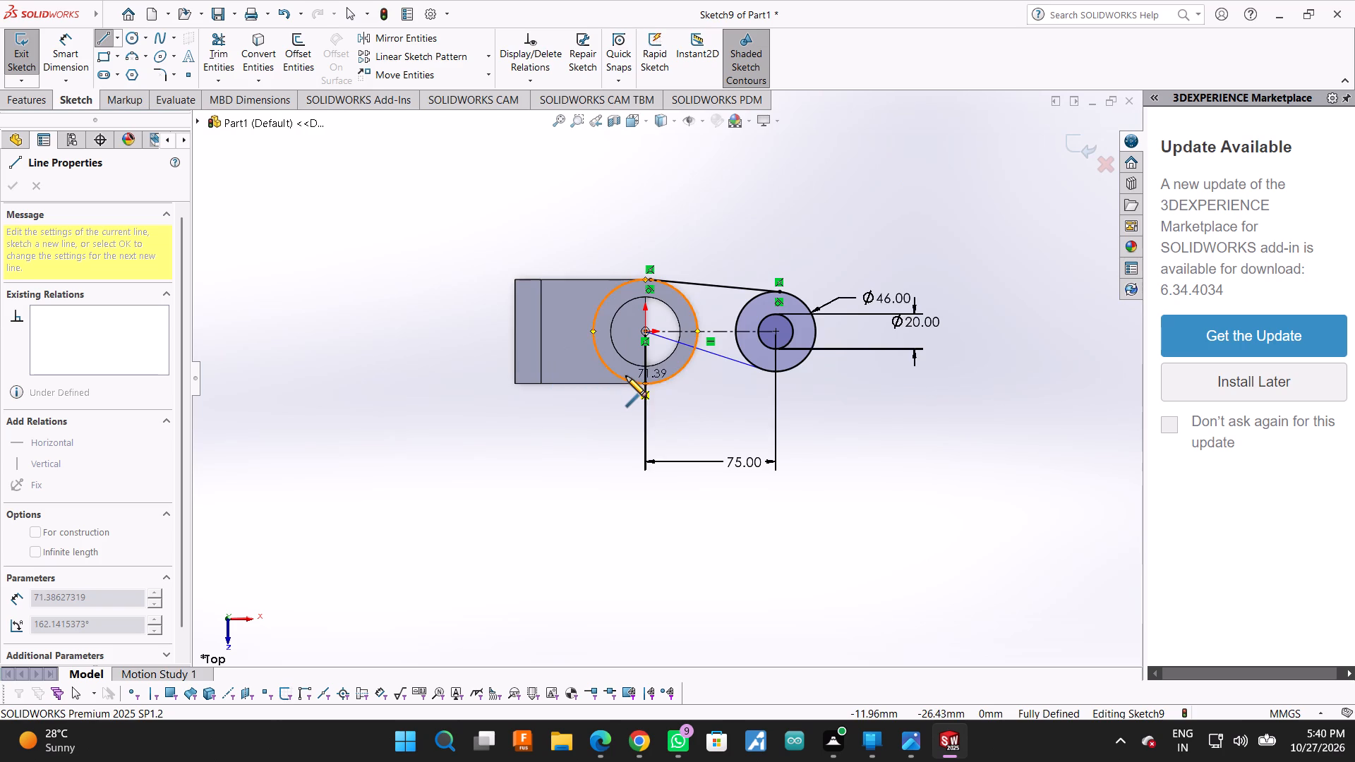
scroll(626, 376, "down", 2)
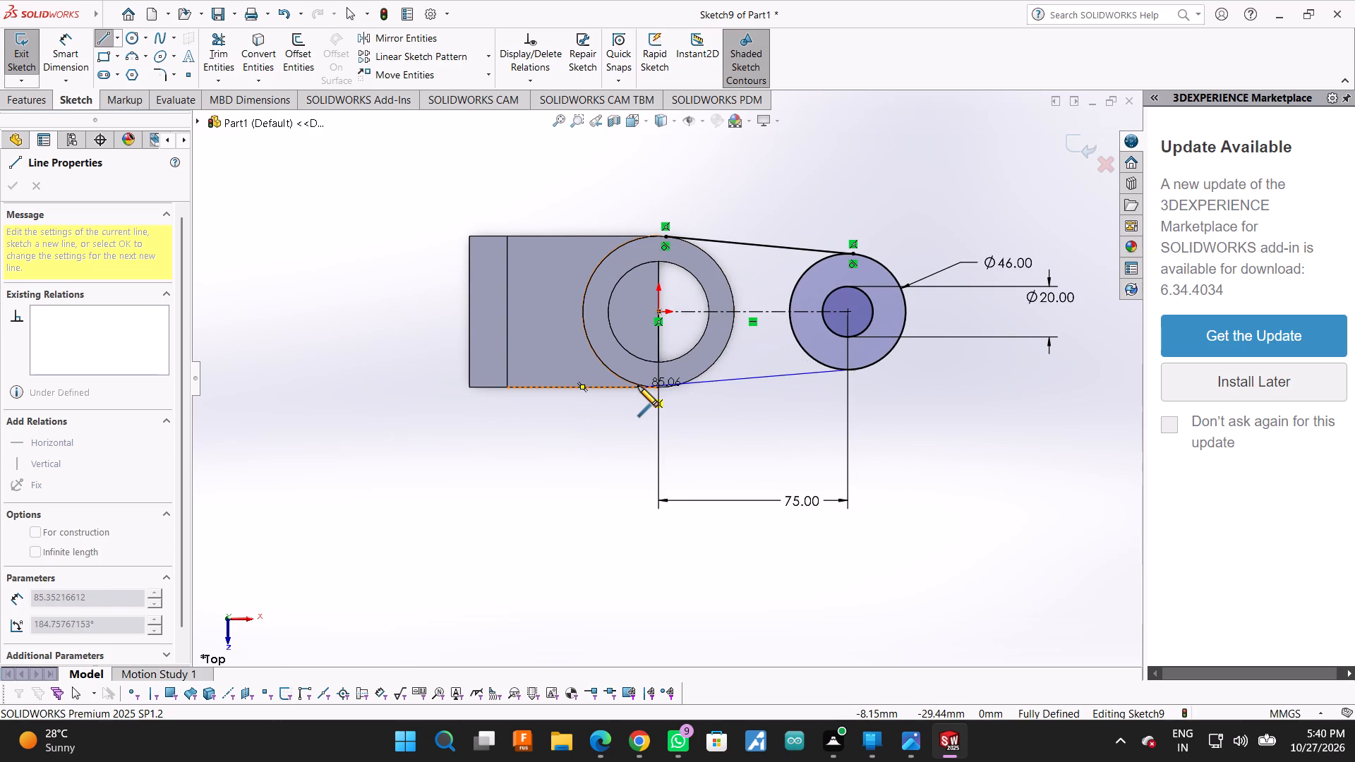
scroll(640, 386, "down", 3)
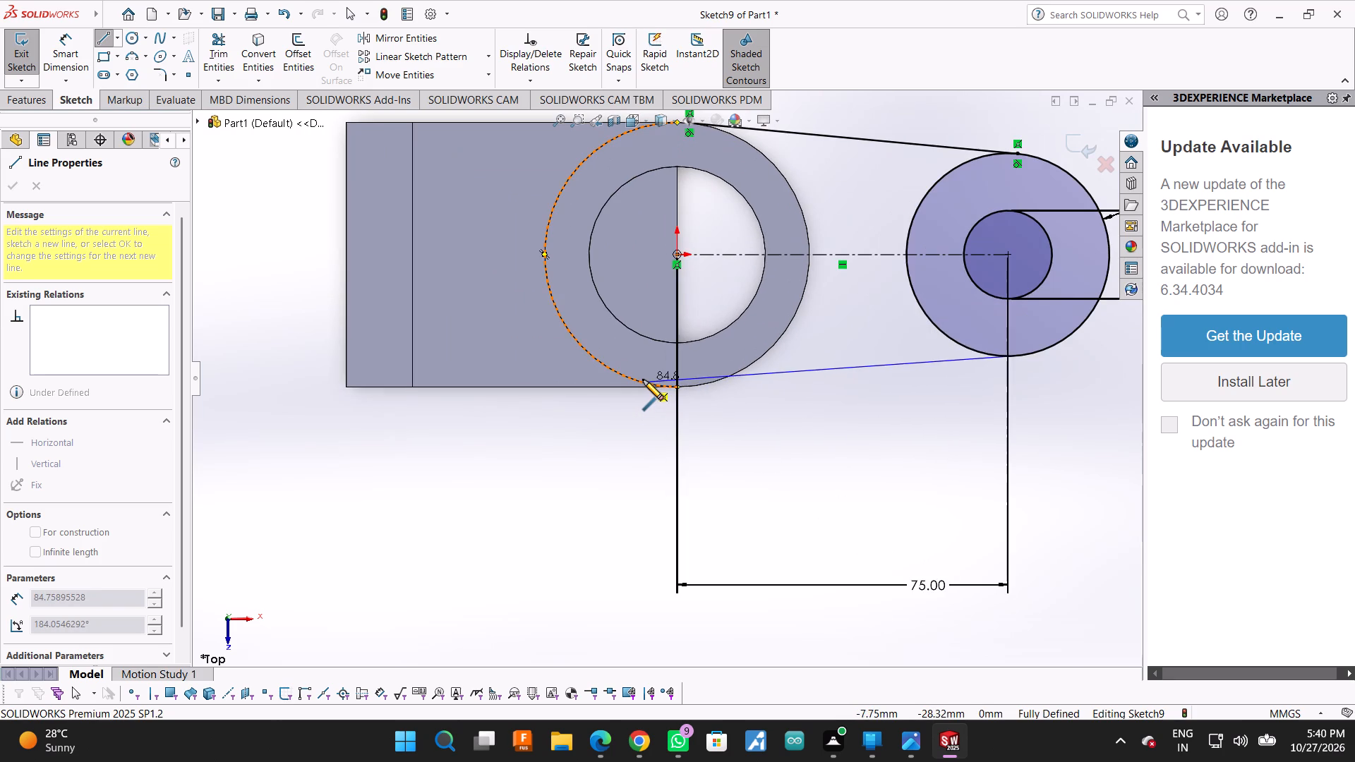
left_click(643, 380)
key("Escape")
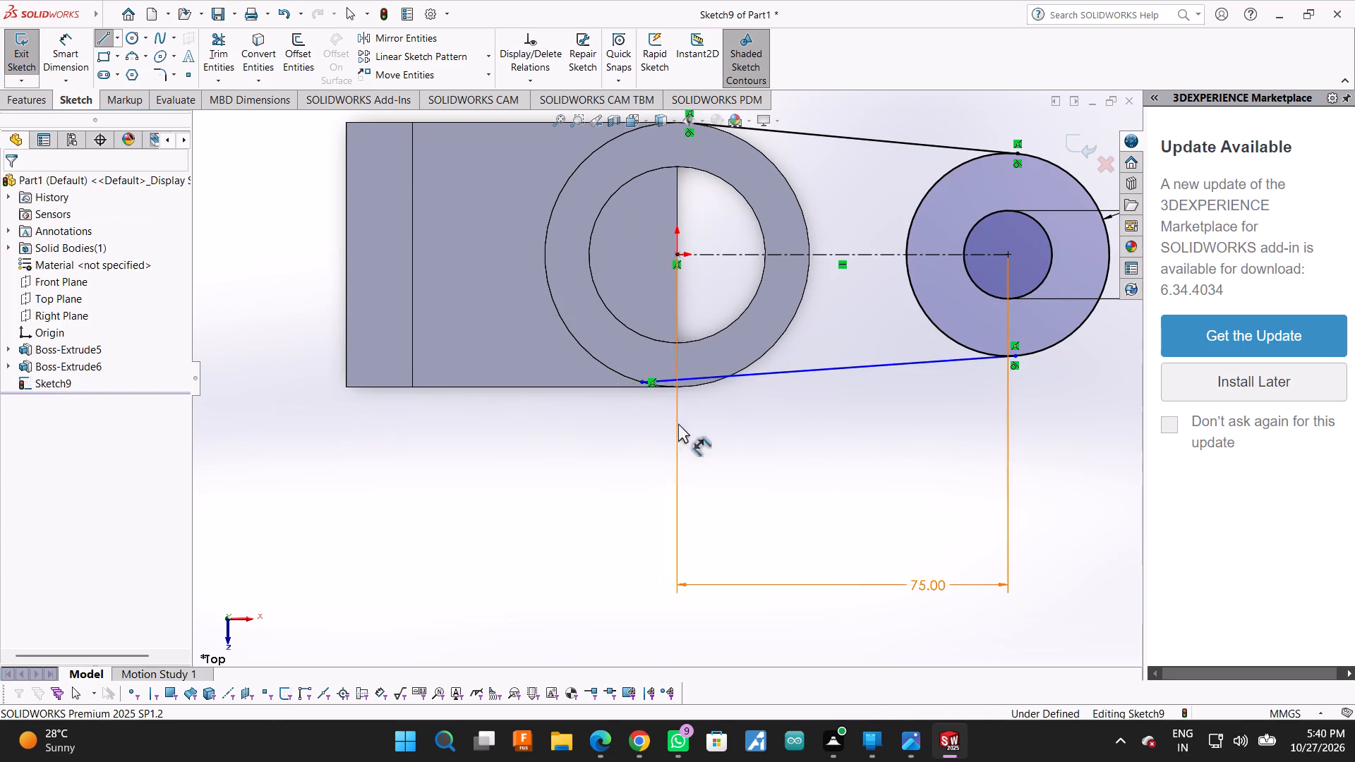
Make the lower connecting line tangent to the cylinder's outer edge and check its tangency with the 46 mm circle.
left_click(821, 368)
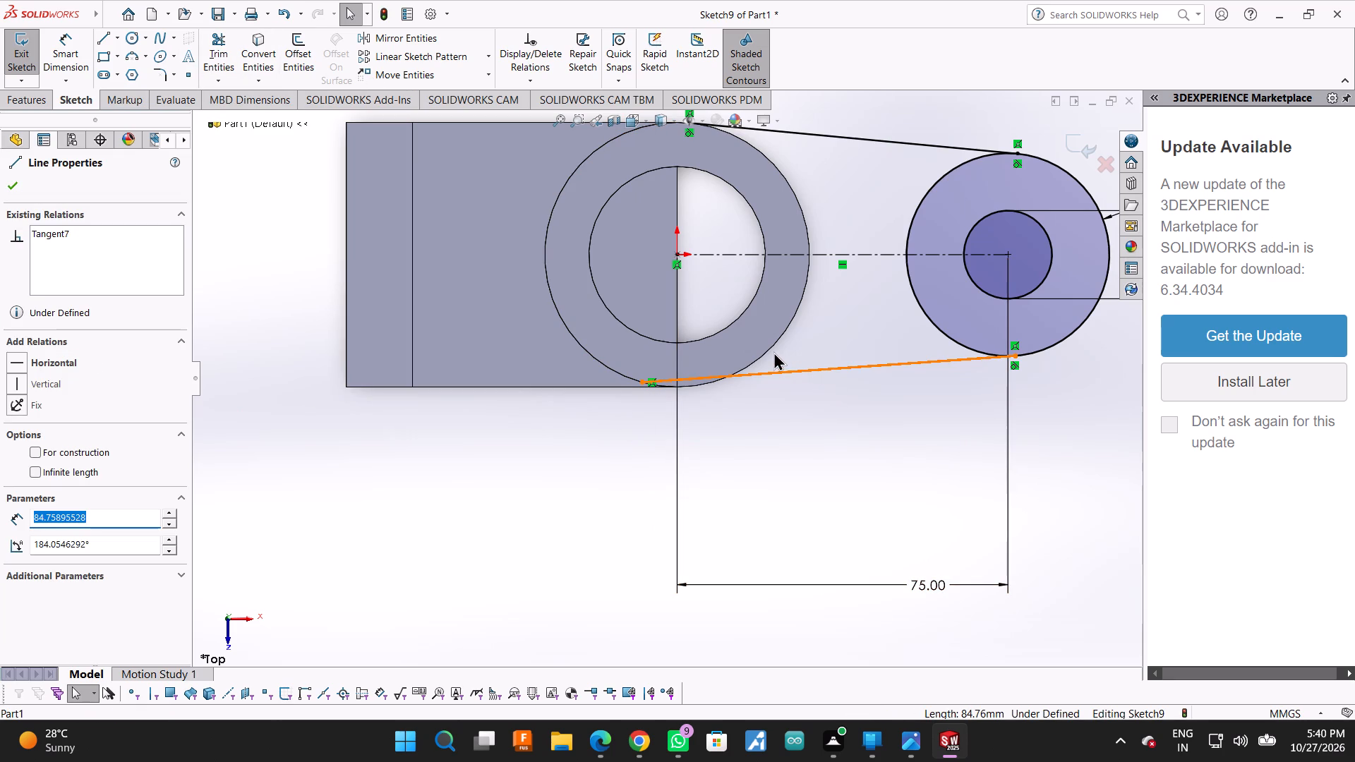
left_click(769, 349, "ctrl")
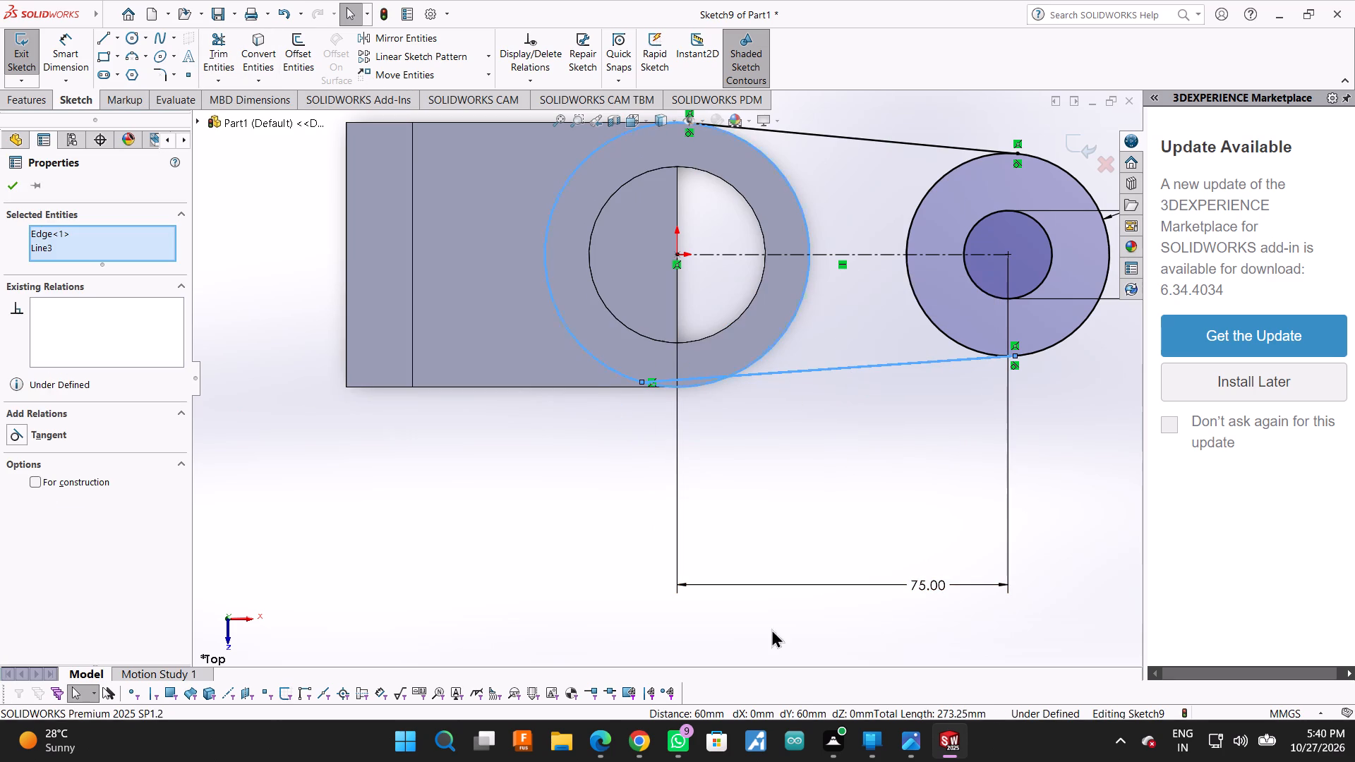
left_click(52, 432)
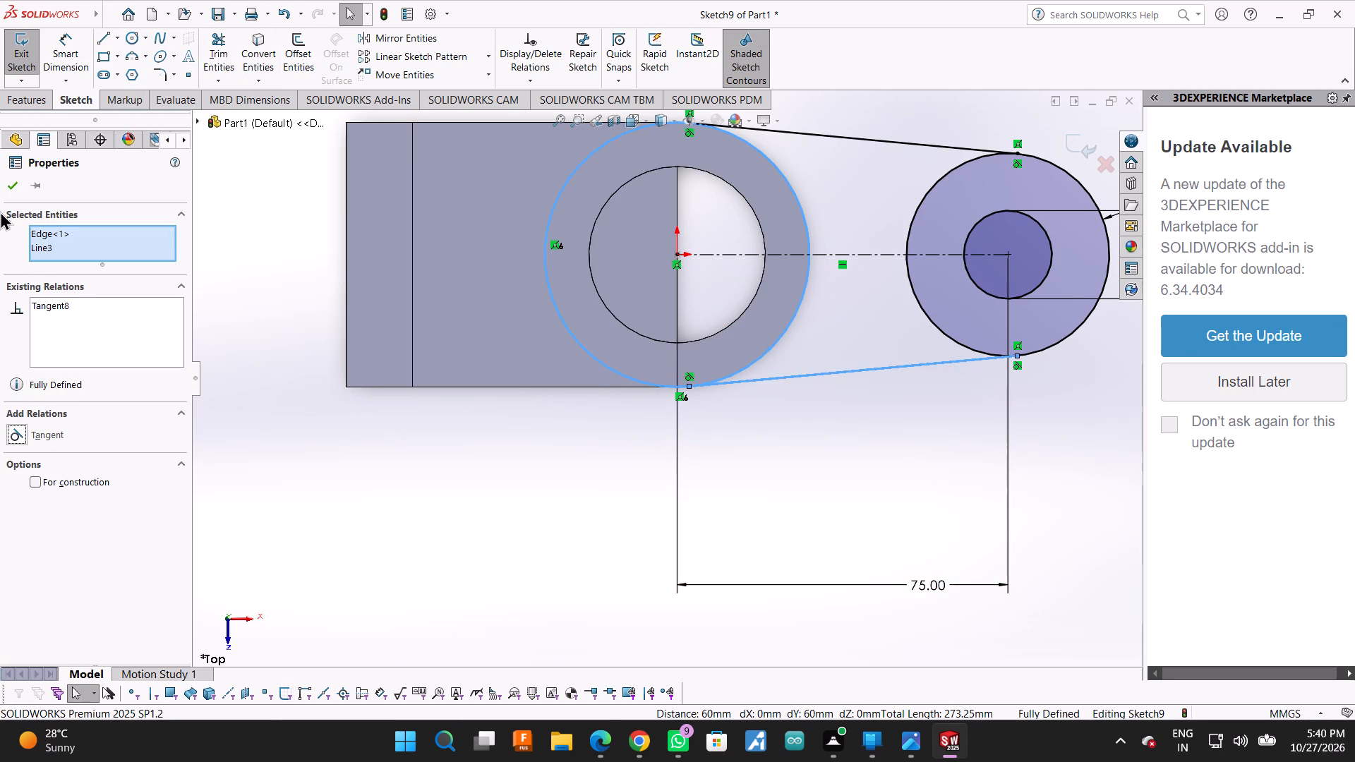
left_click(15, 184)
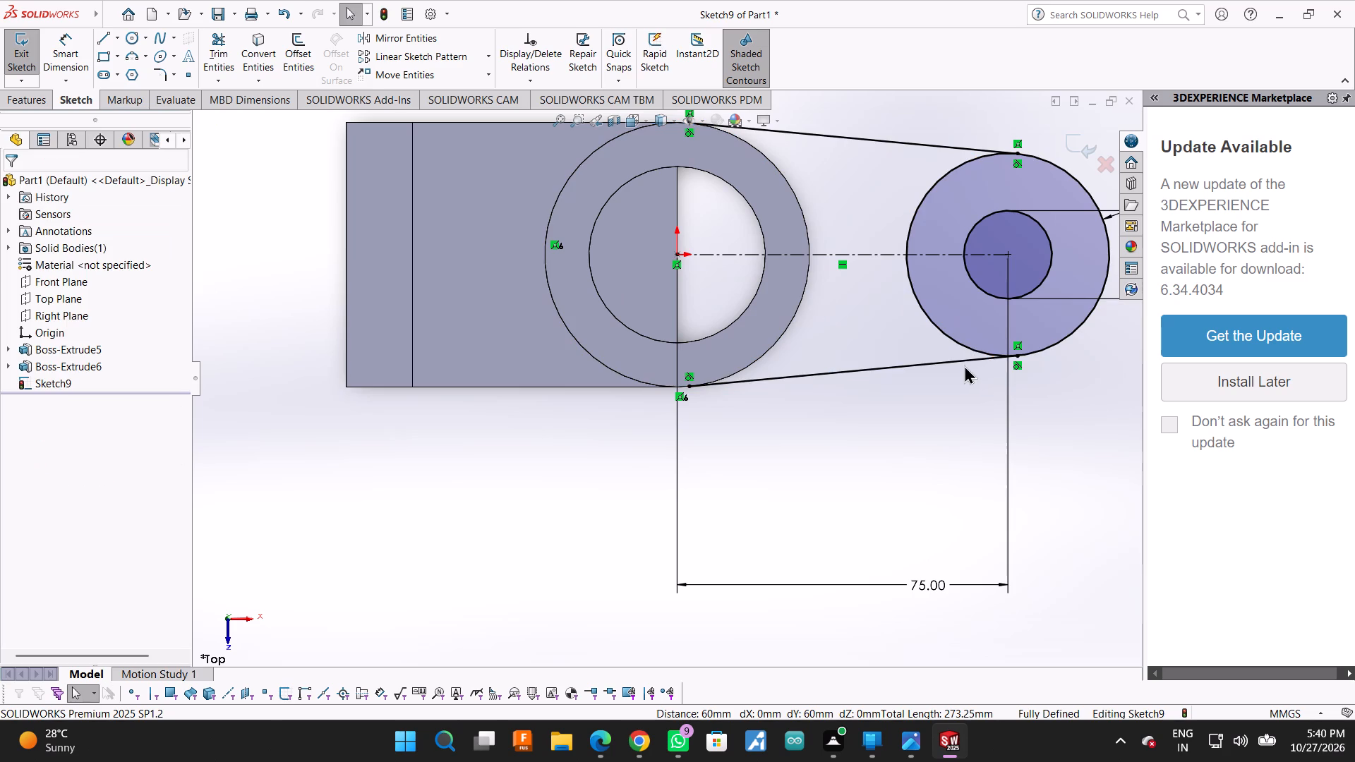
left_click(958, 360)
left_click(947, 341, "ctrl")
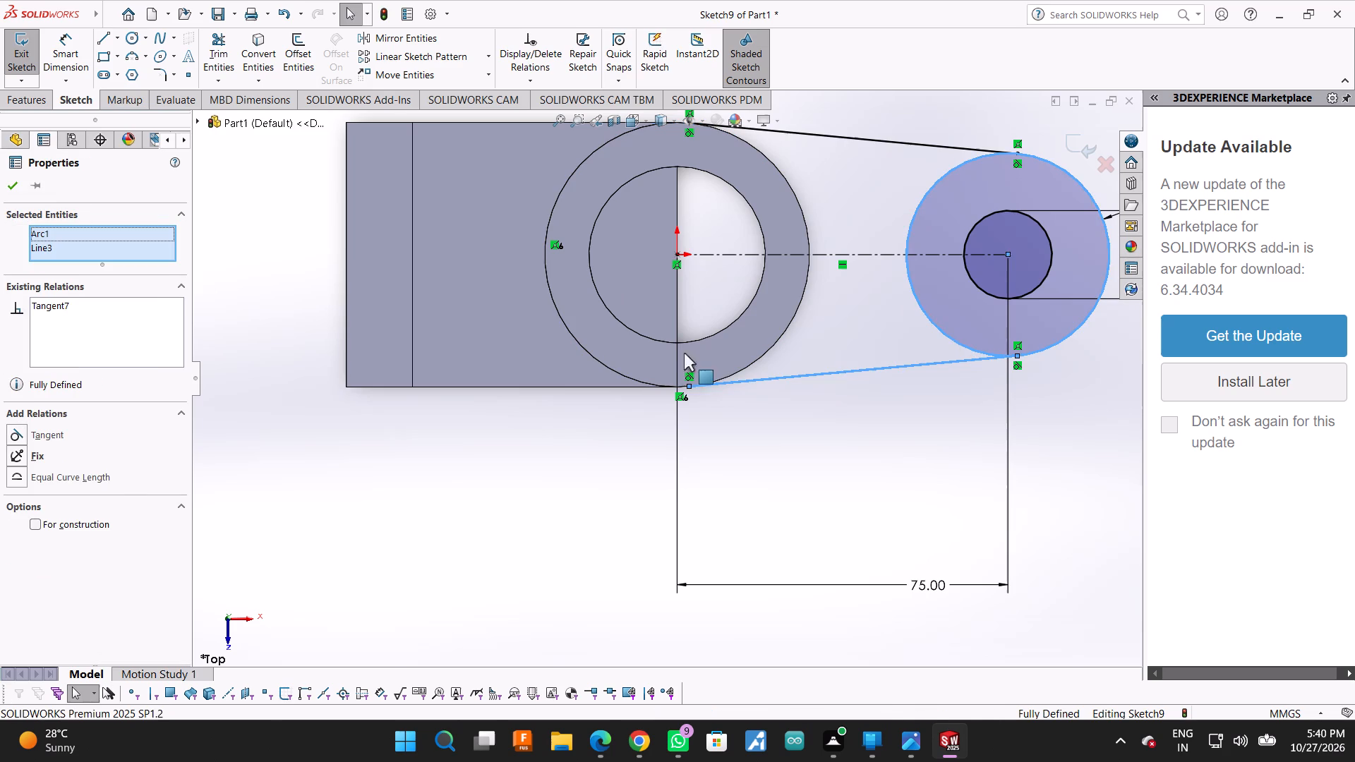
left_click(8, 191)
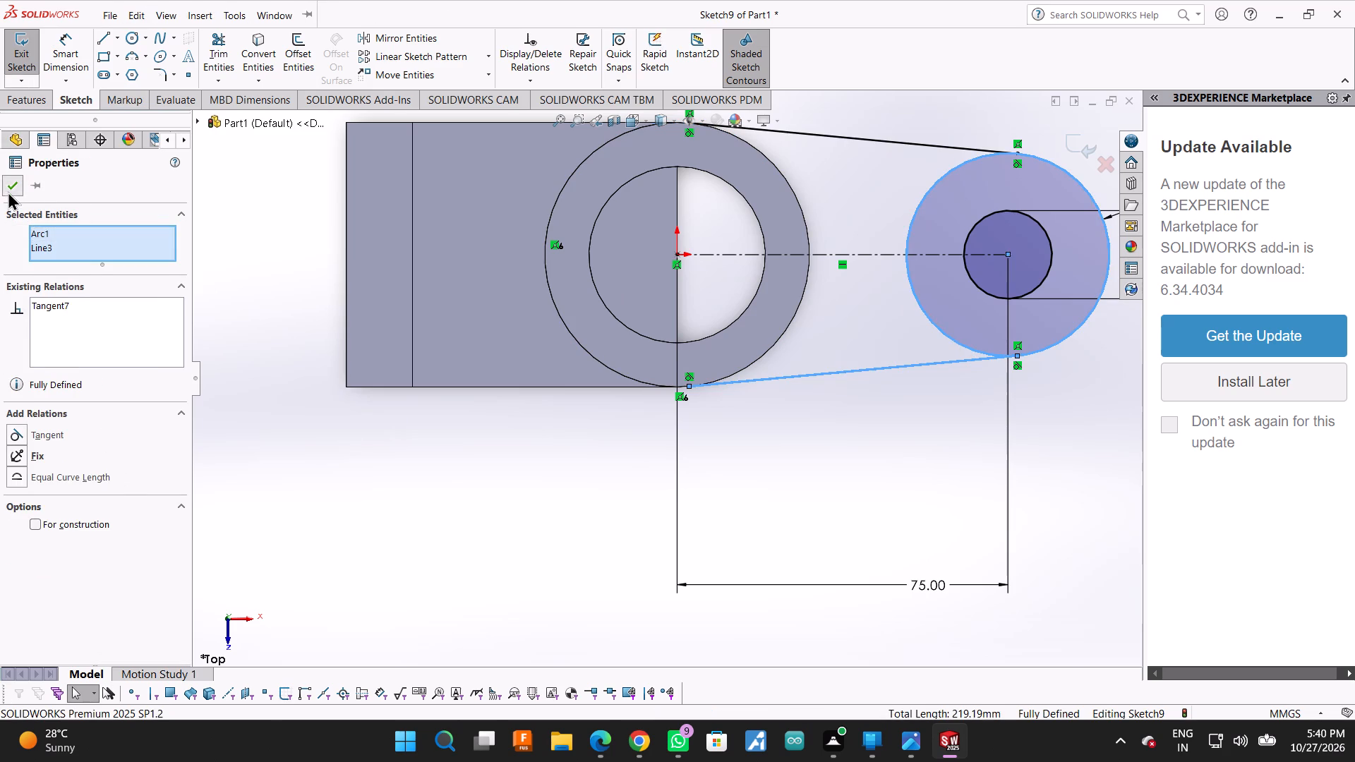
Trim away the part of the 46 mm circle facing the cylinder between the connecting lines, keeping both lines.
left_click(224, 34)
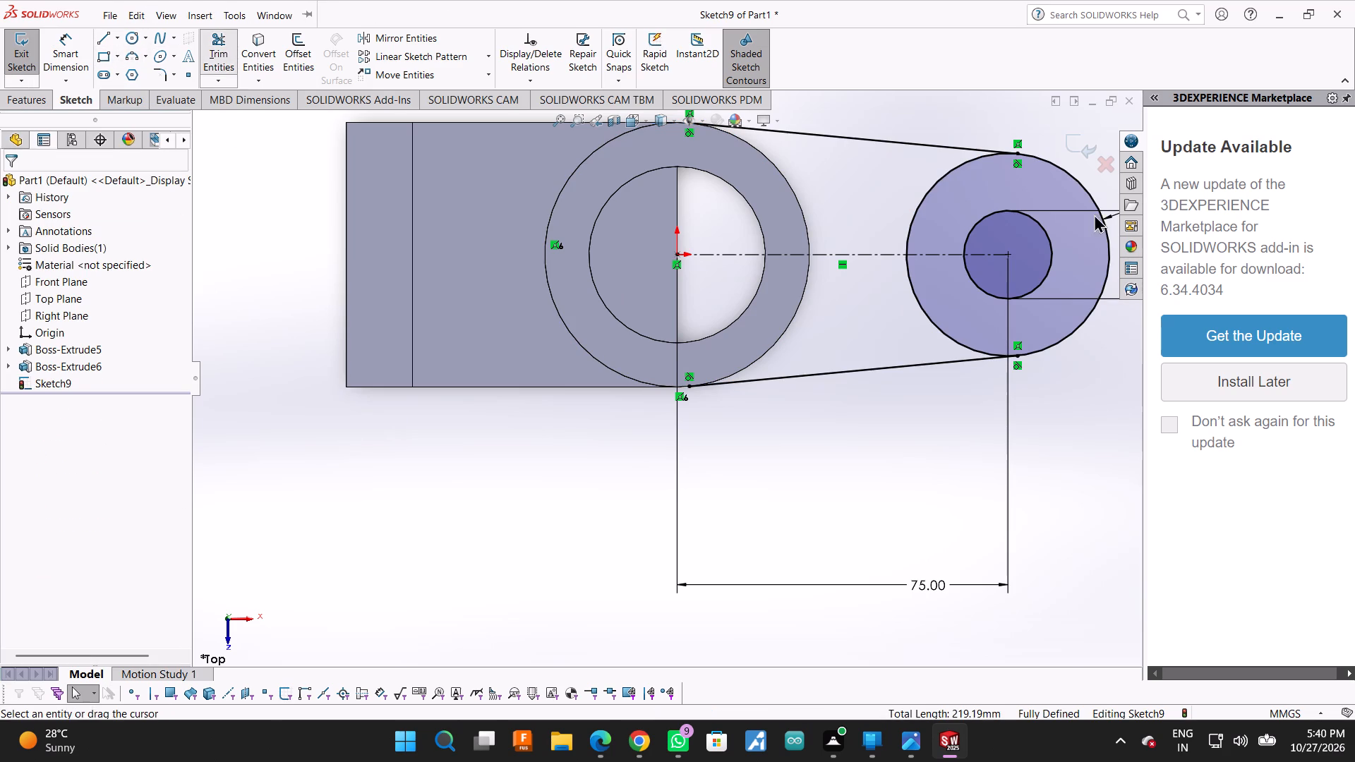
left_click_drag(948, 298, 880, 291)
left_click_drag(893, 183, 968, 217)
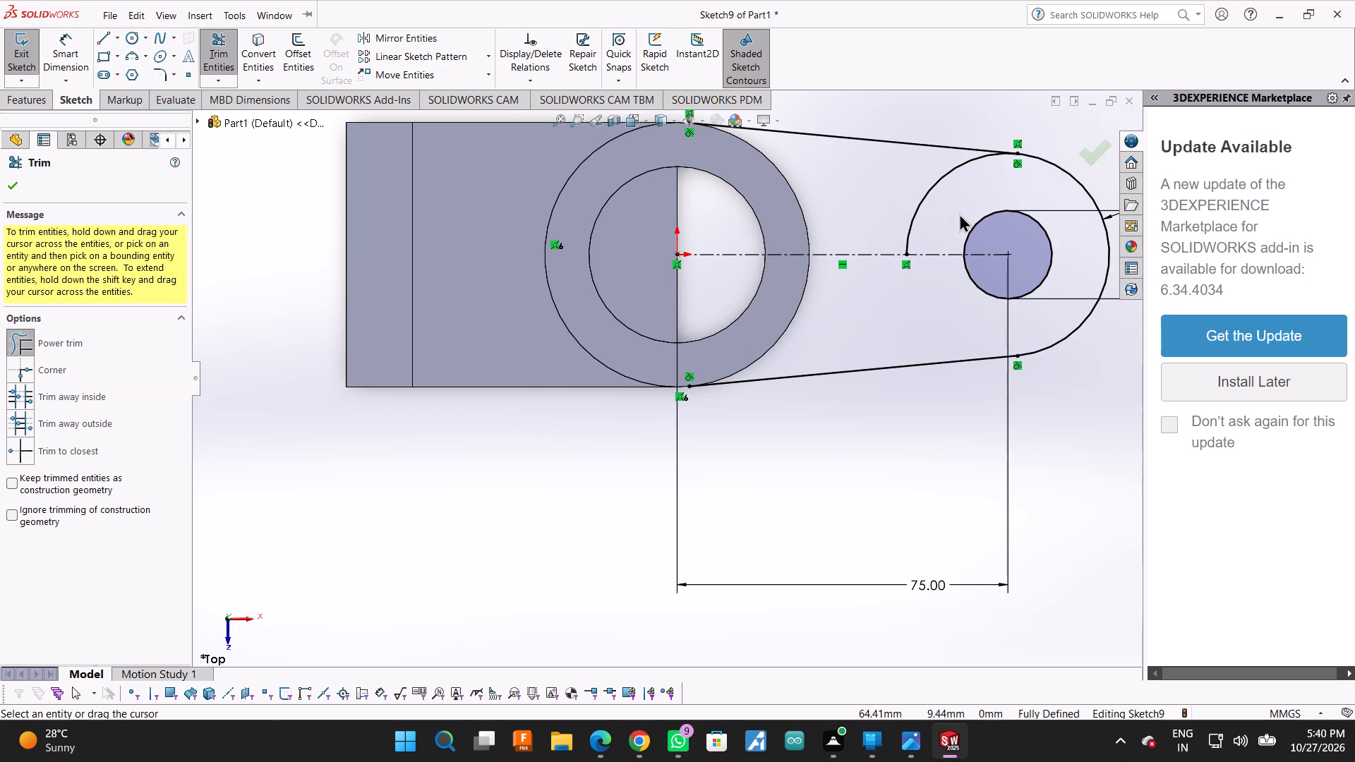
left_click_drag(903, 134, 926, 150)
key("ctrl+z")
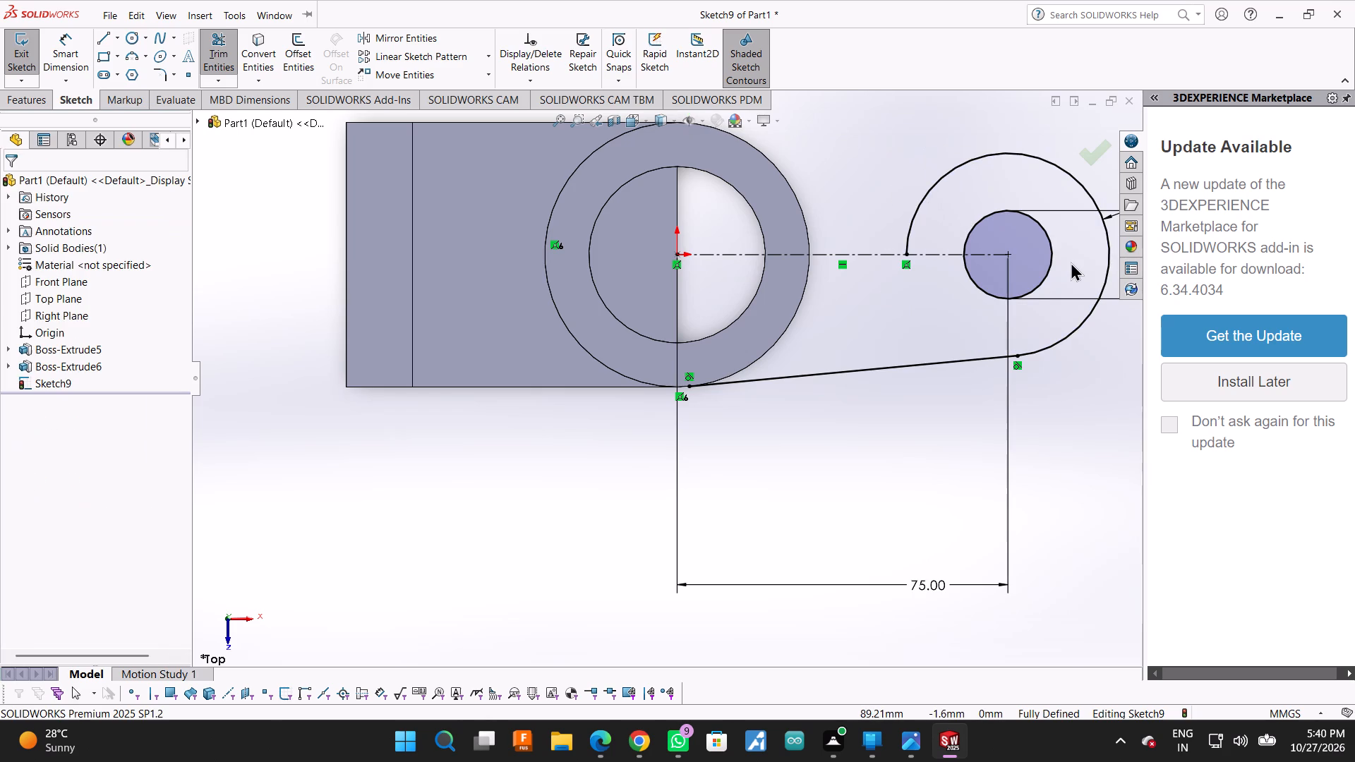
left_click(224, 42)
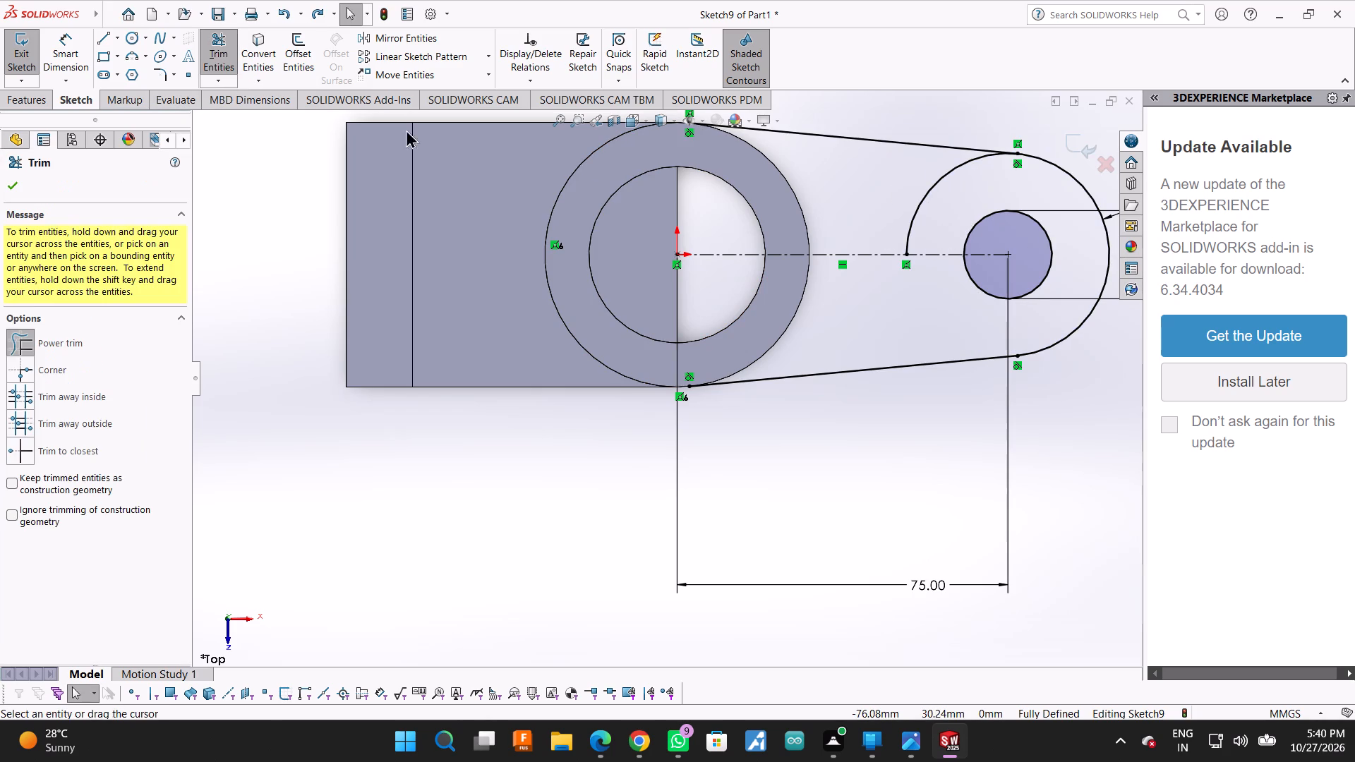
left_click_drag(896, 178, 938, 195)
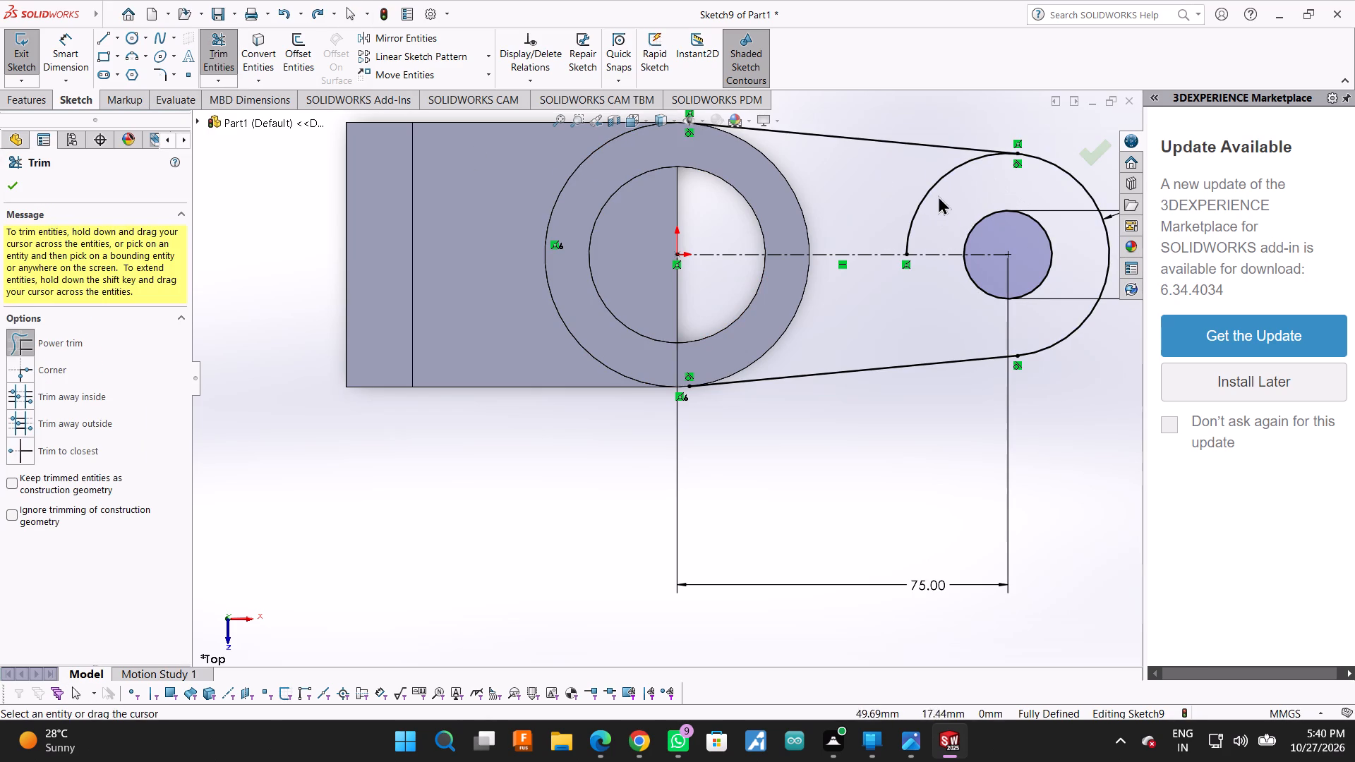
left_click_drag(938, 195, 942, 197)
scroll(1023, 319, "up", 3)
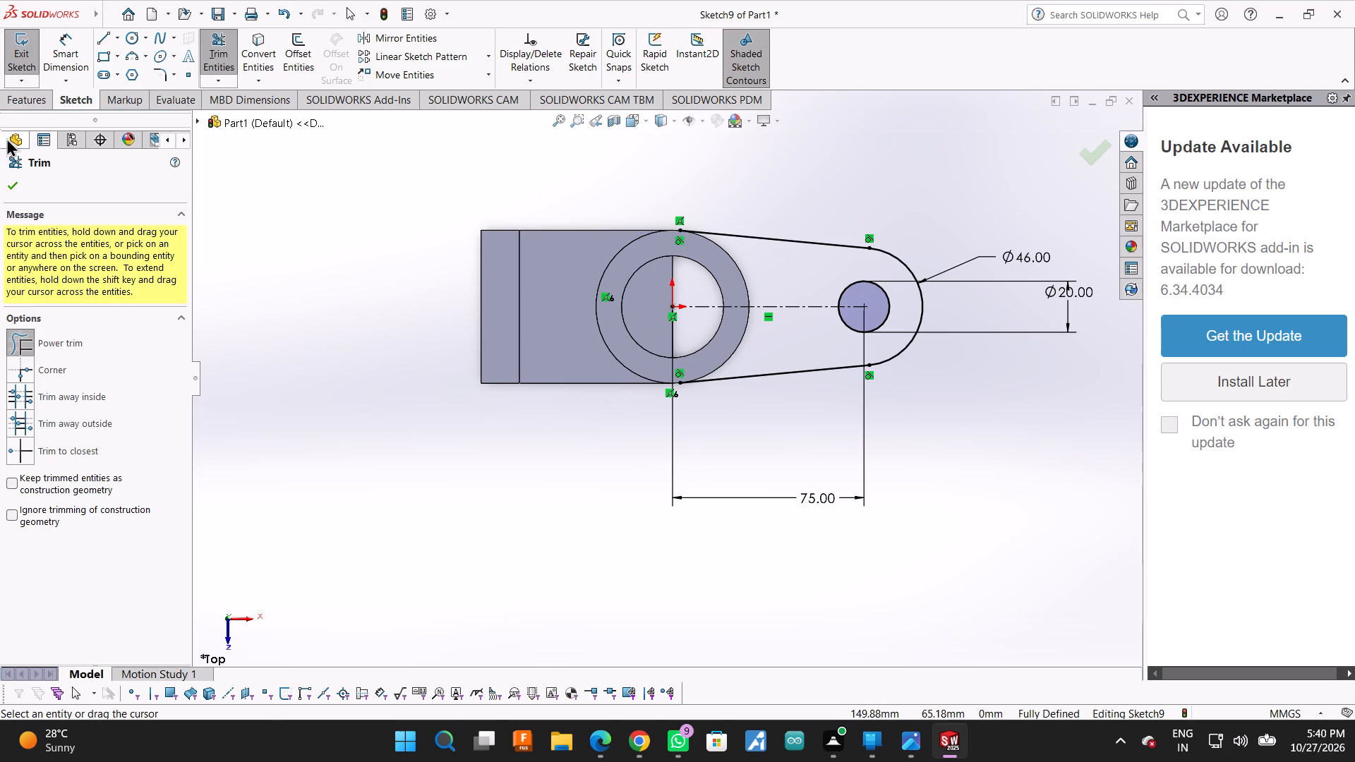
left_click(22, 186)
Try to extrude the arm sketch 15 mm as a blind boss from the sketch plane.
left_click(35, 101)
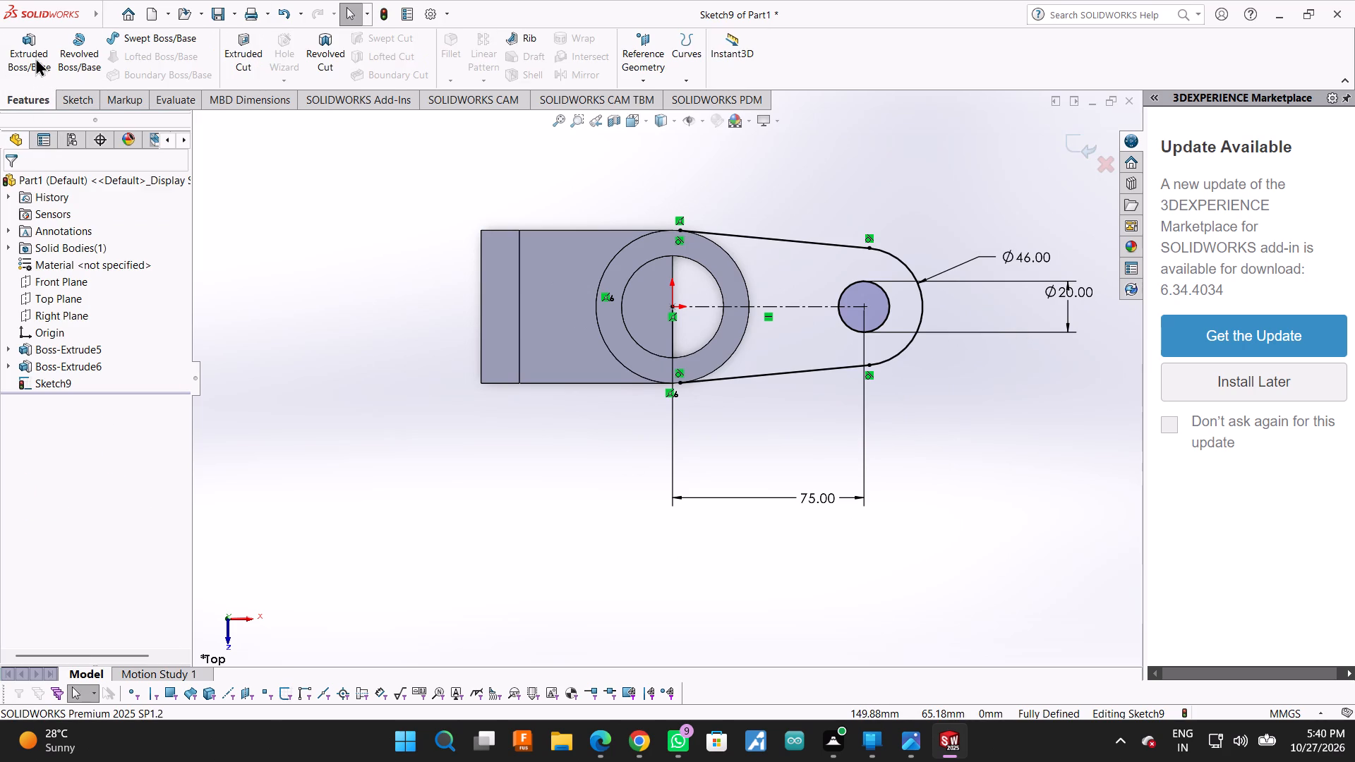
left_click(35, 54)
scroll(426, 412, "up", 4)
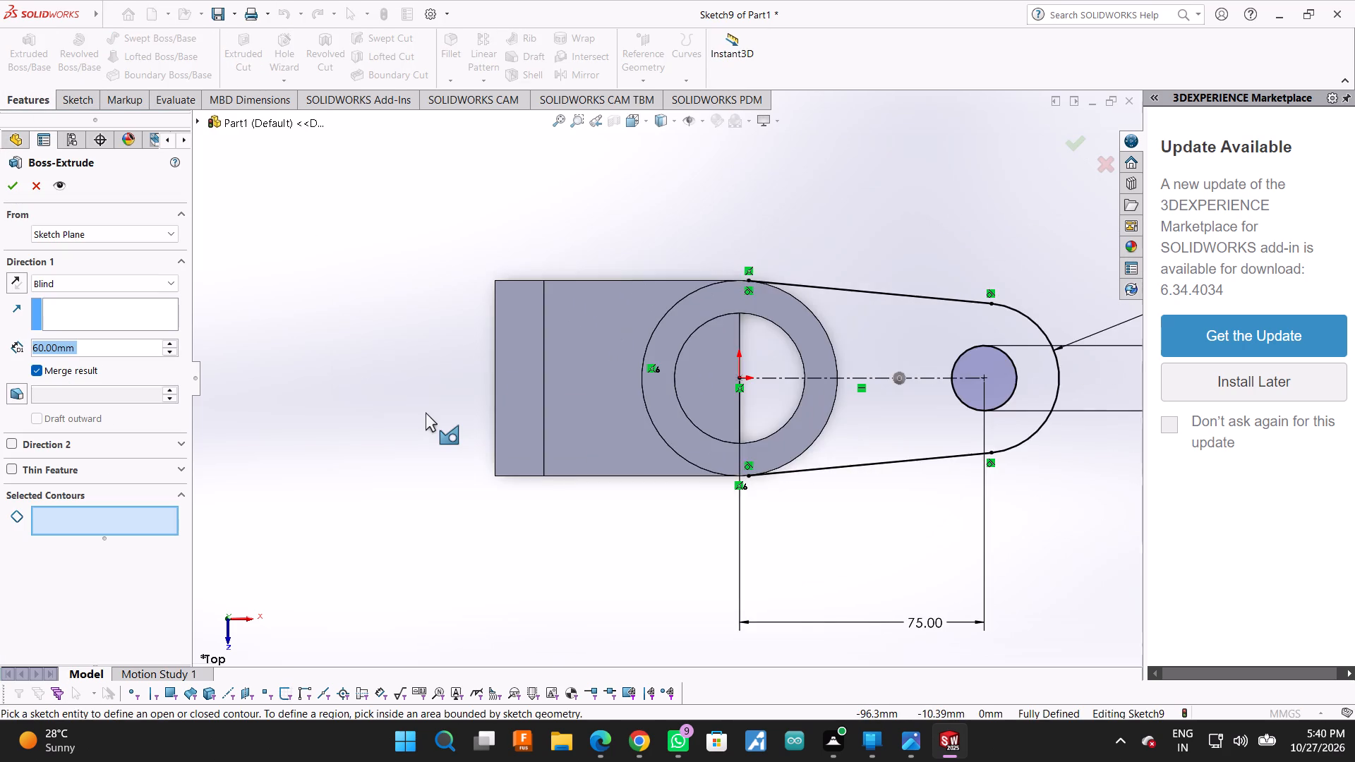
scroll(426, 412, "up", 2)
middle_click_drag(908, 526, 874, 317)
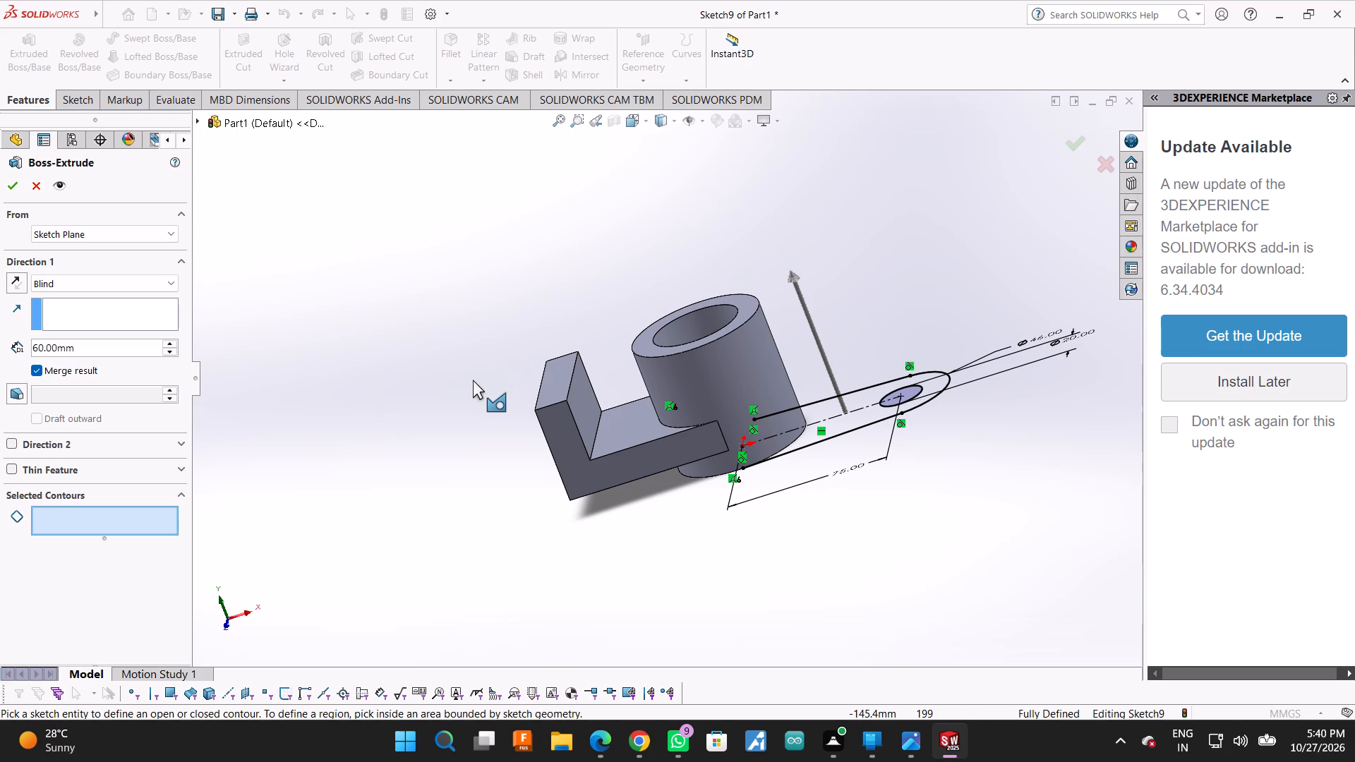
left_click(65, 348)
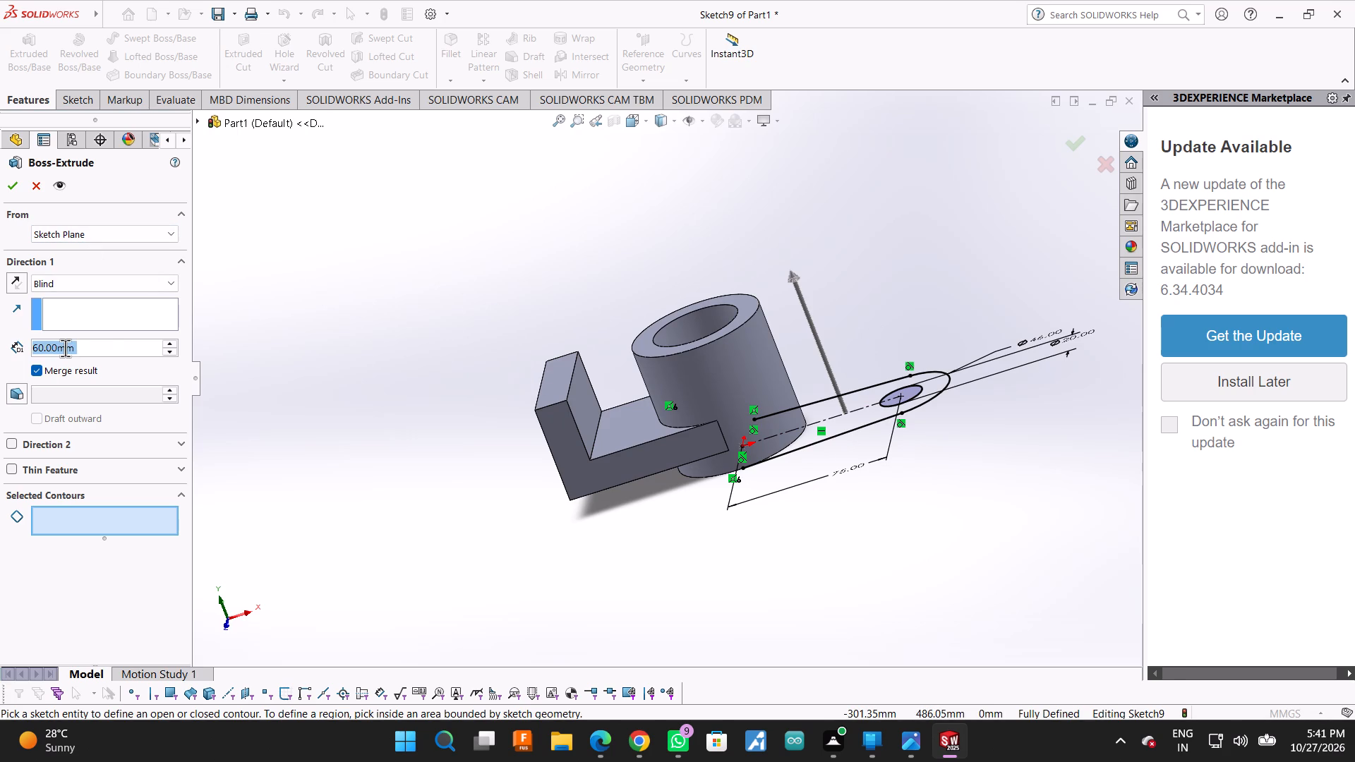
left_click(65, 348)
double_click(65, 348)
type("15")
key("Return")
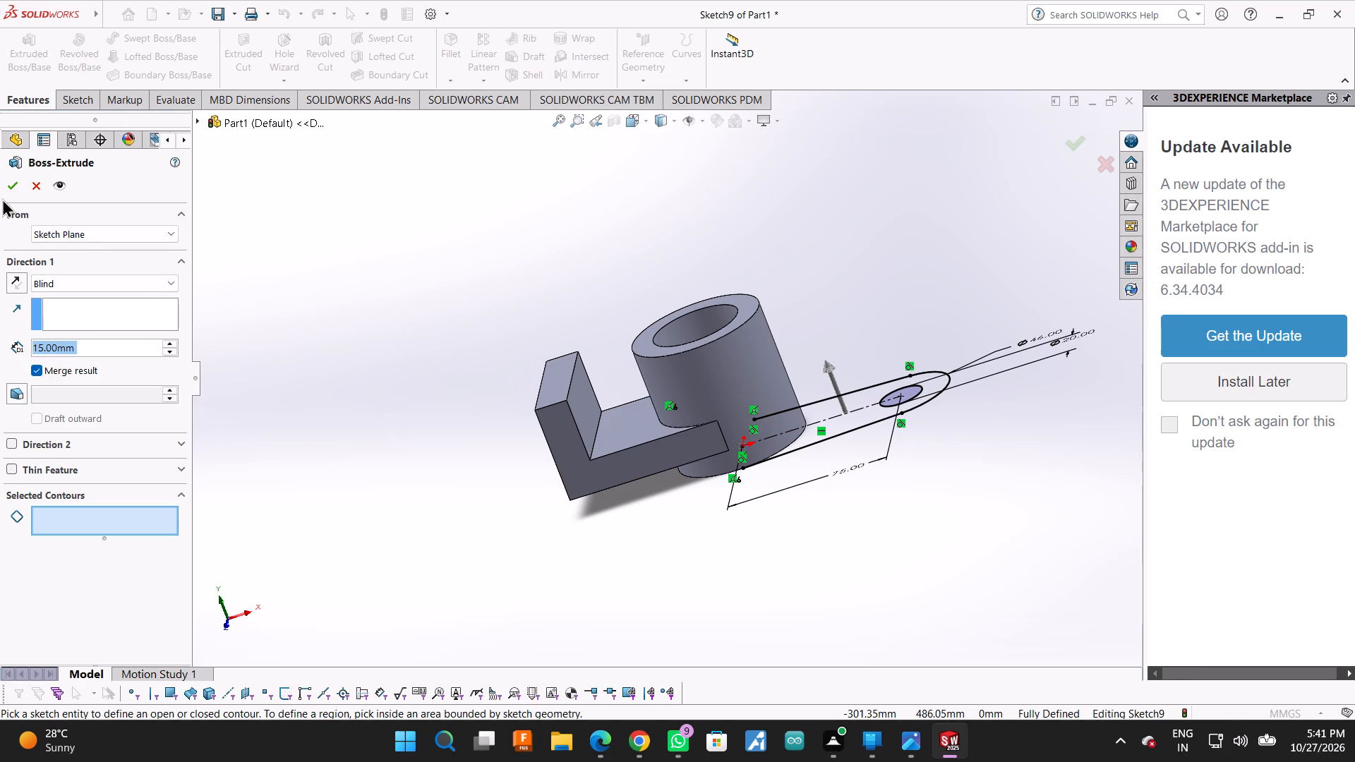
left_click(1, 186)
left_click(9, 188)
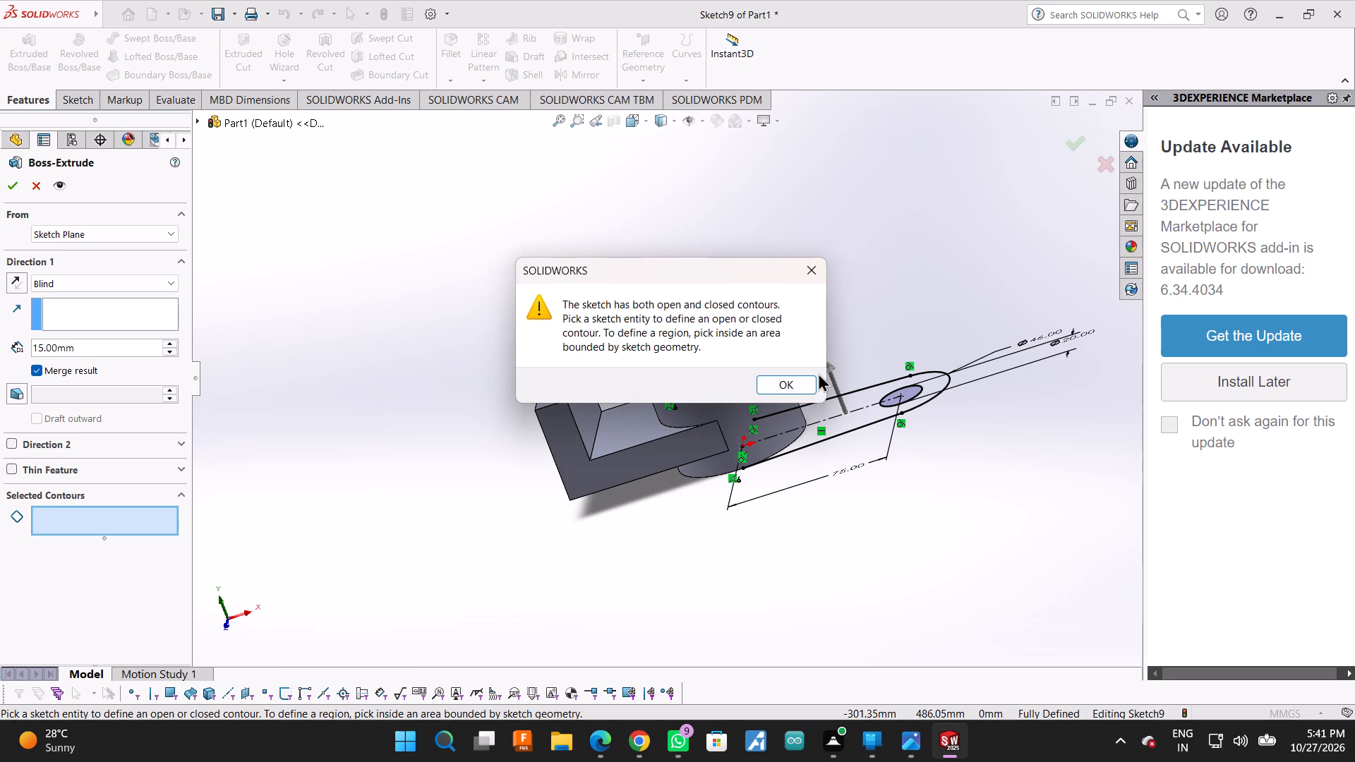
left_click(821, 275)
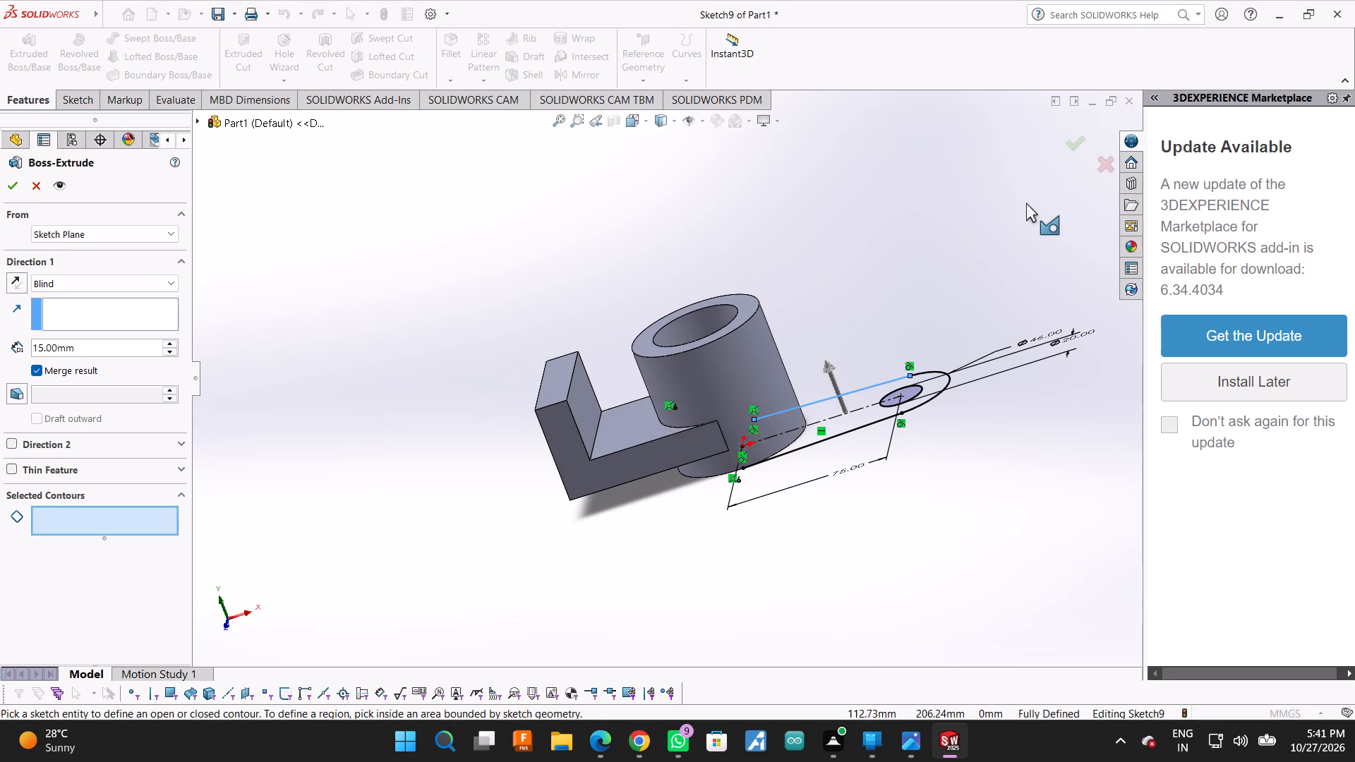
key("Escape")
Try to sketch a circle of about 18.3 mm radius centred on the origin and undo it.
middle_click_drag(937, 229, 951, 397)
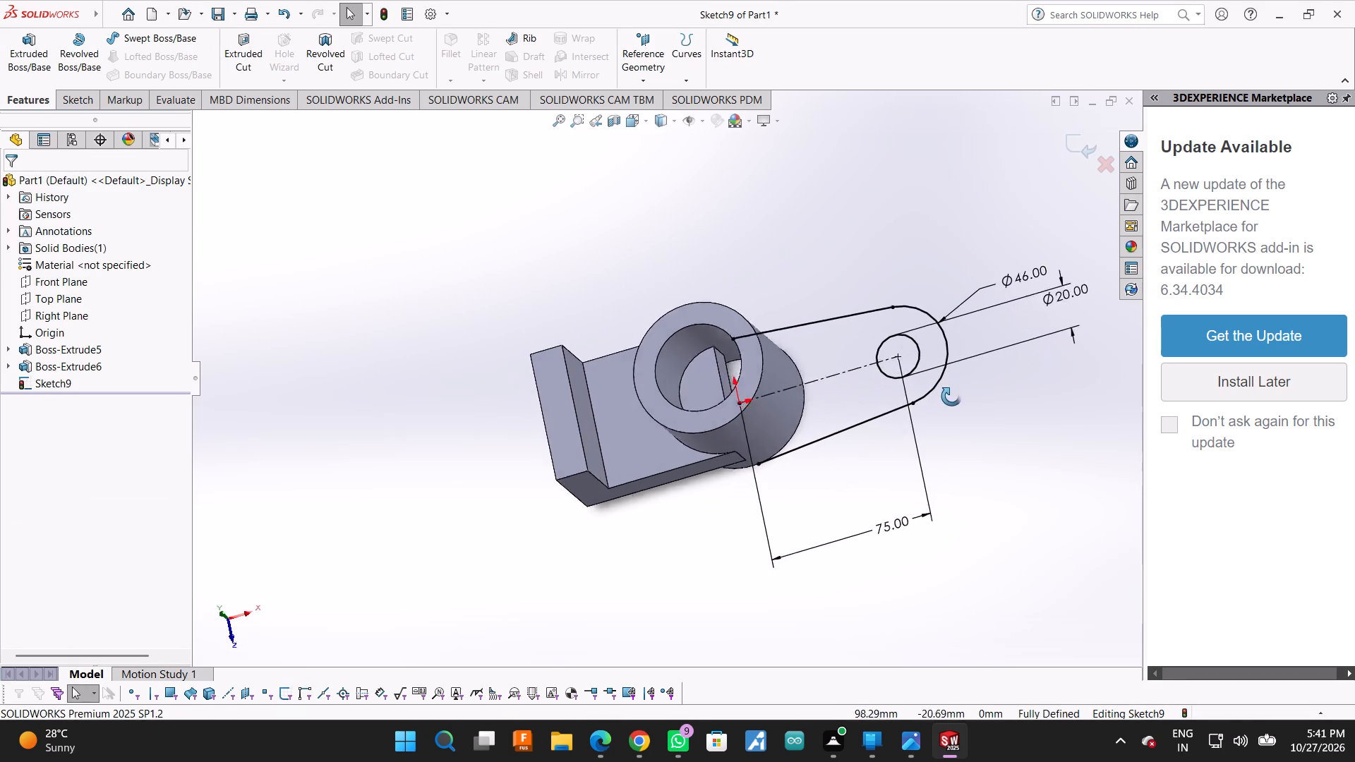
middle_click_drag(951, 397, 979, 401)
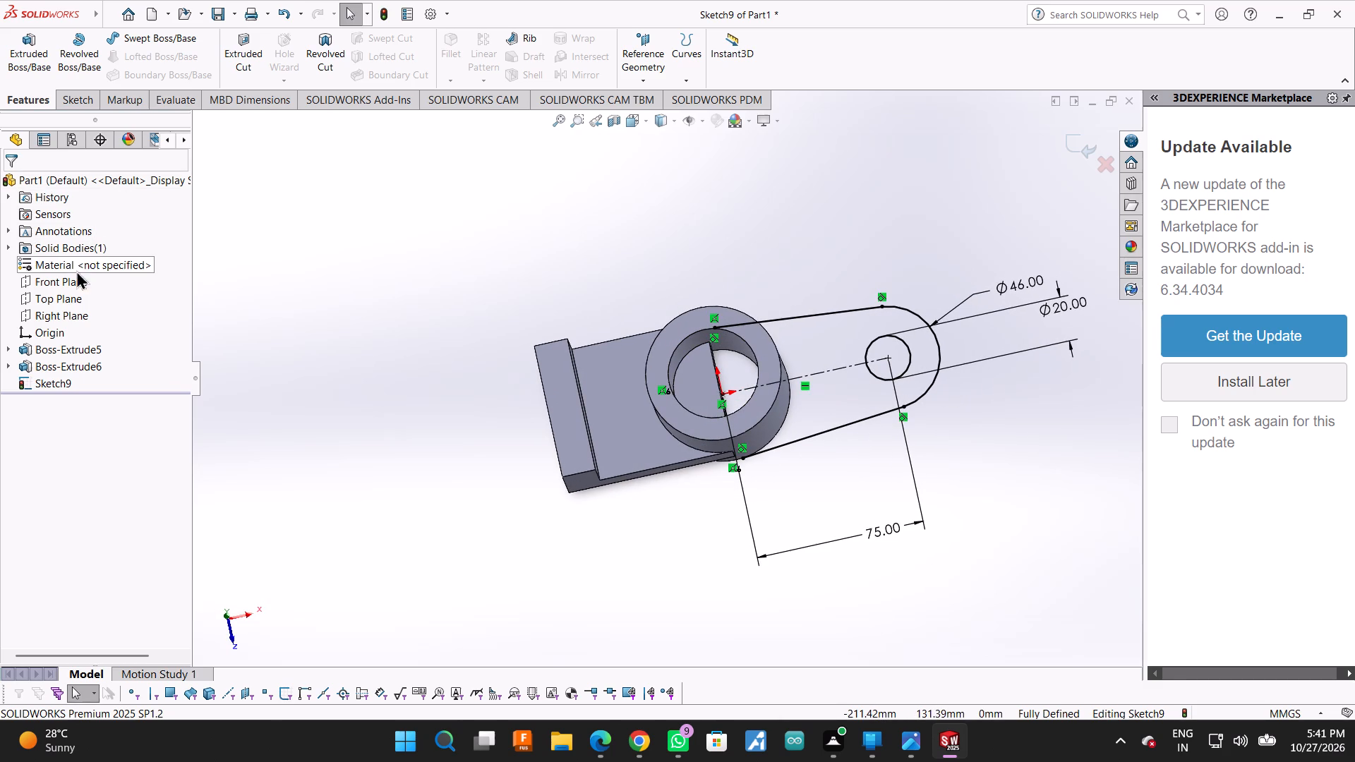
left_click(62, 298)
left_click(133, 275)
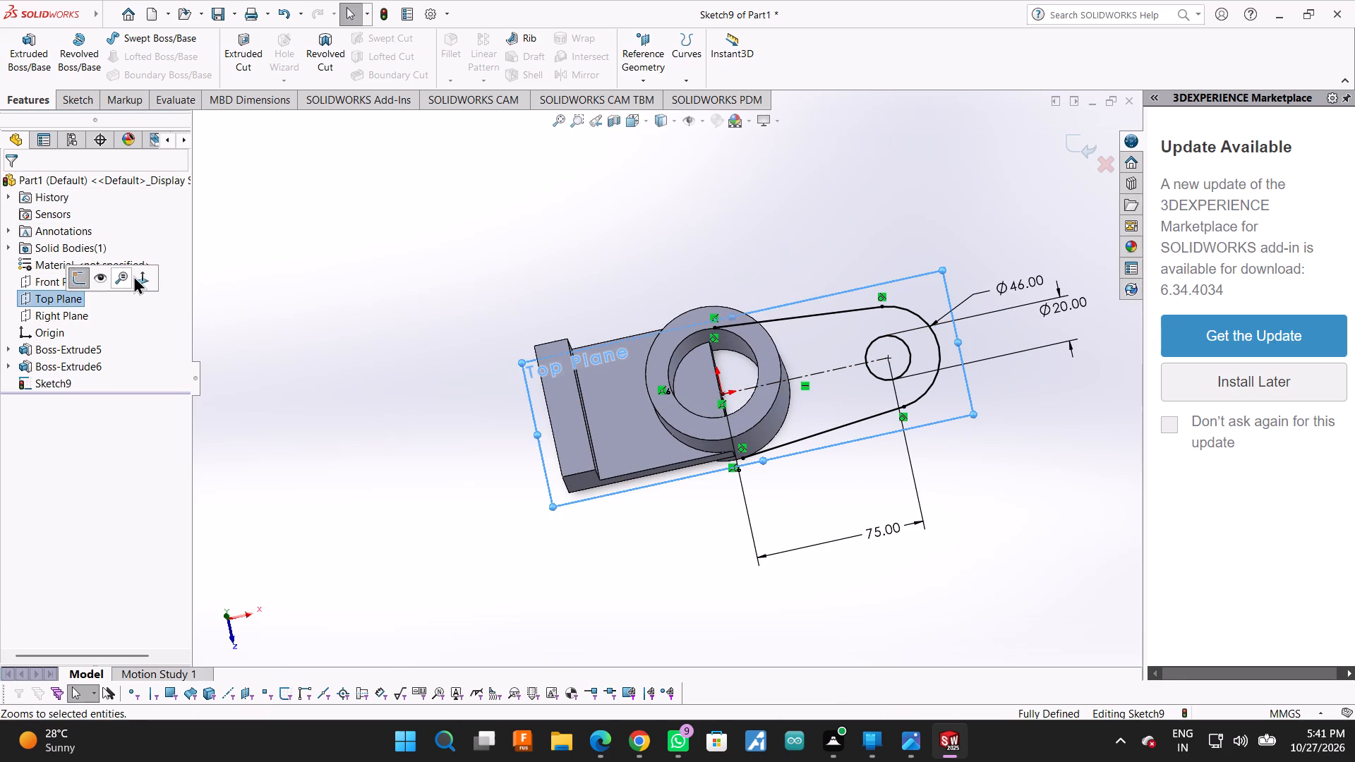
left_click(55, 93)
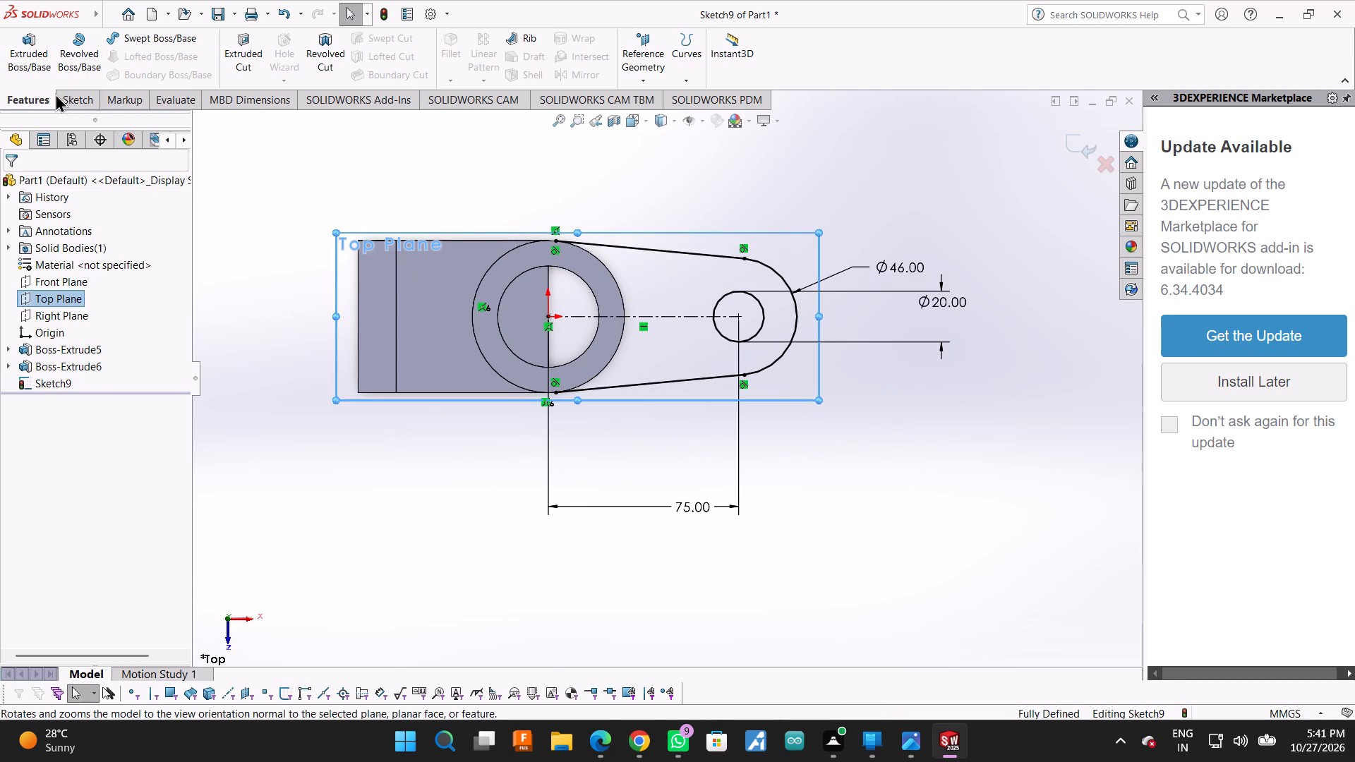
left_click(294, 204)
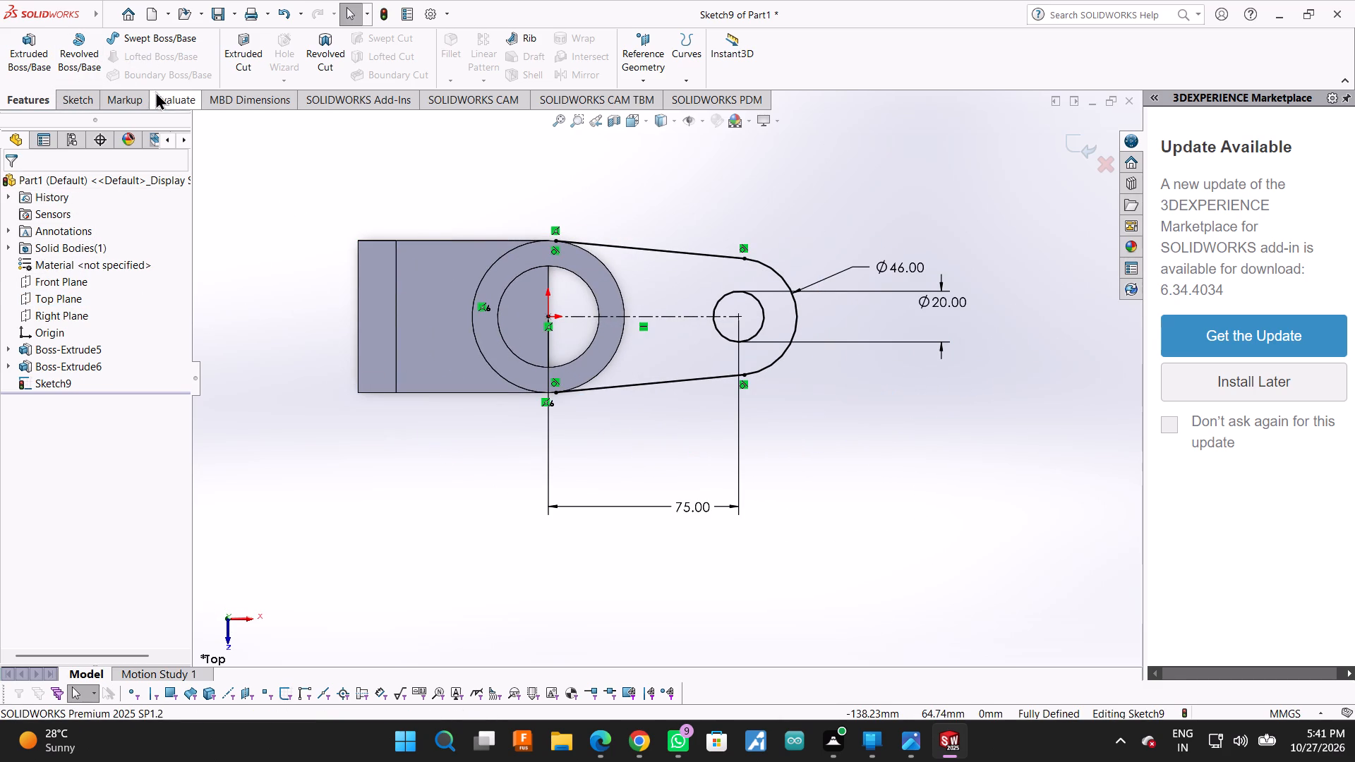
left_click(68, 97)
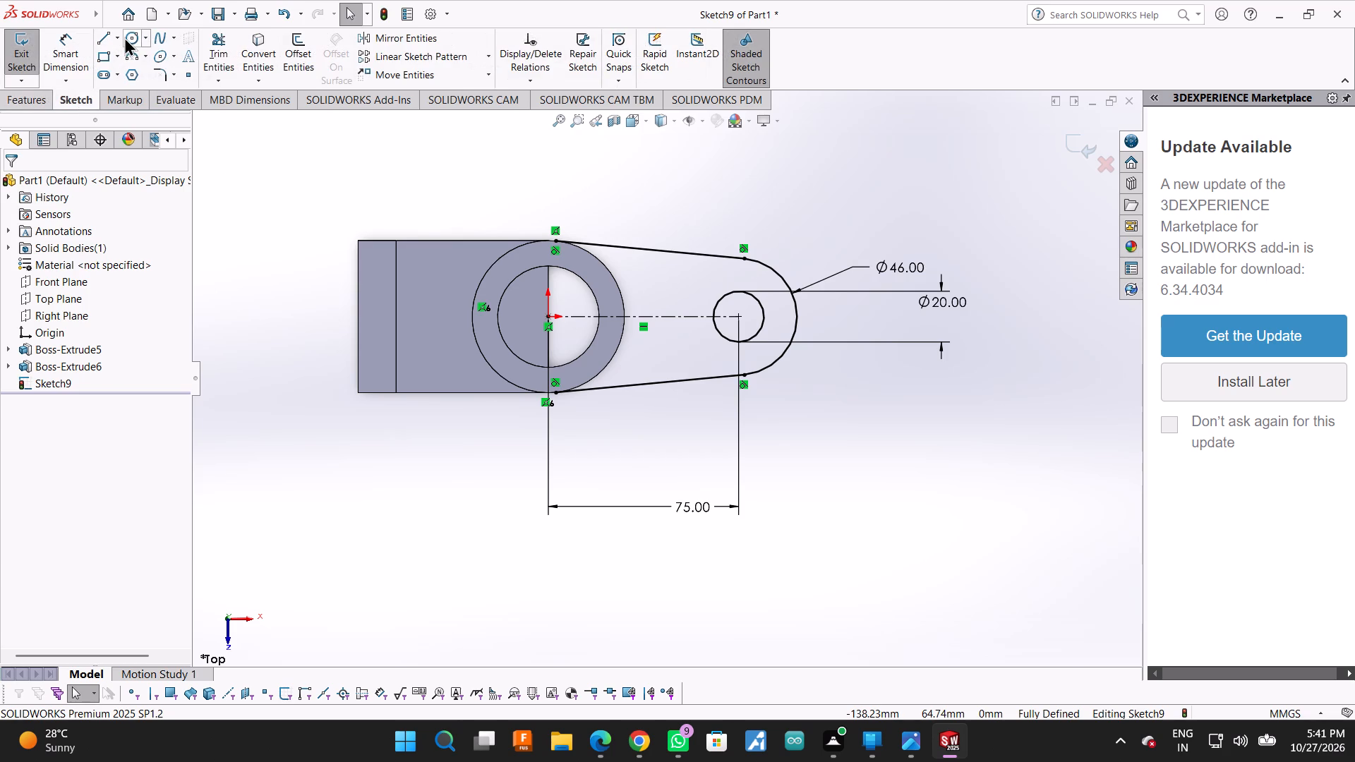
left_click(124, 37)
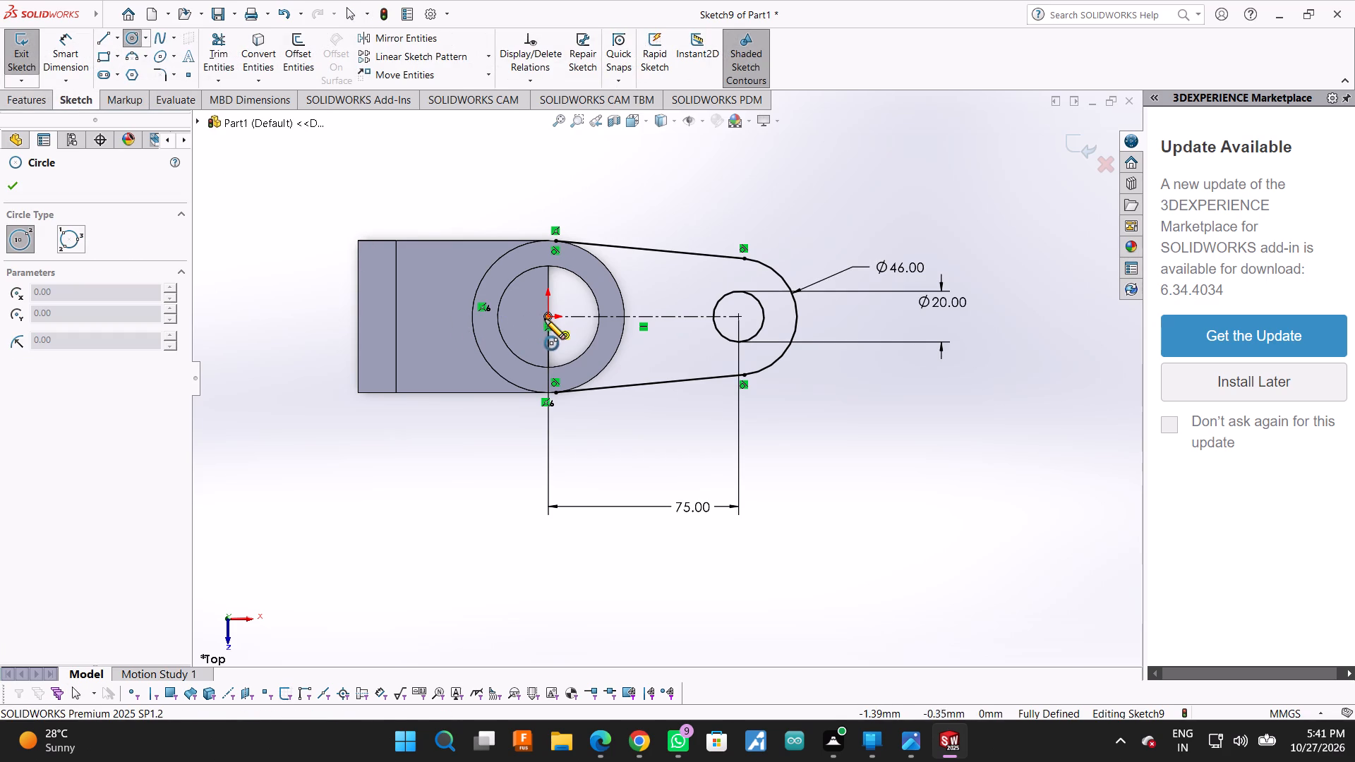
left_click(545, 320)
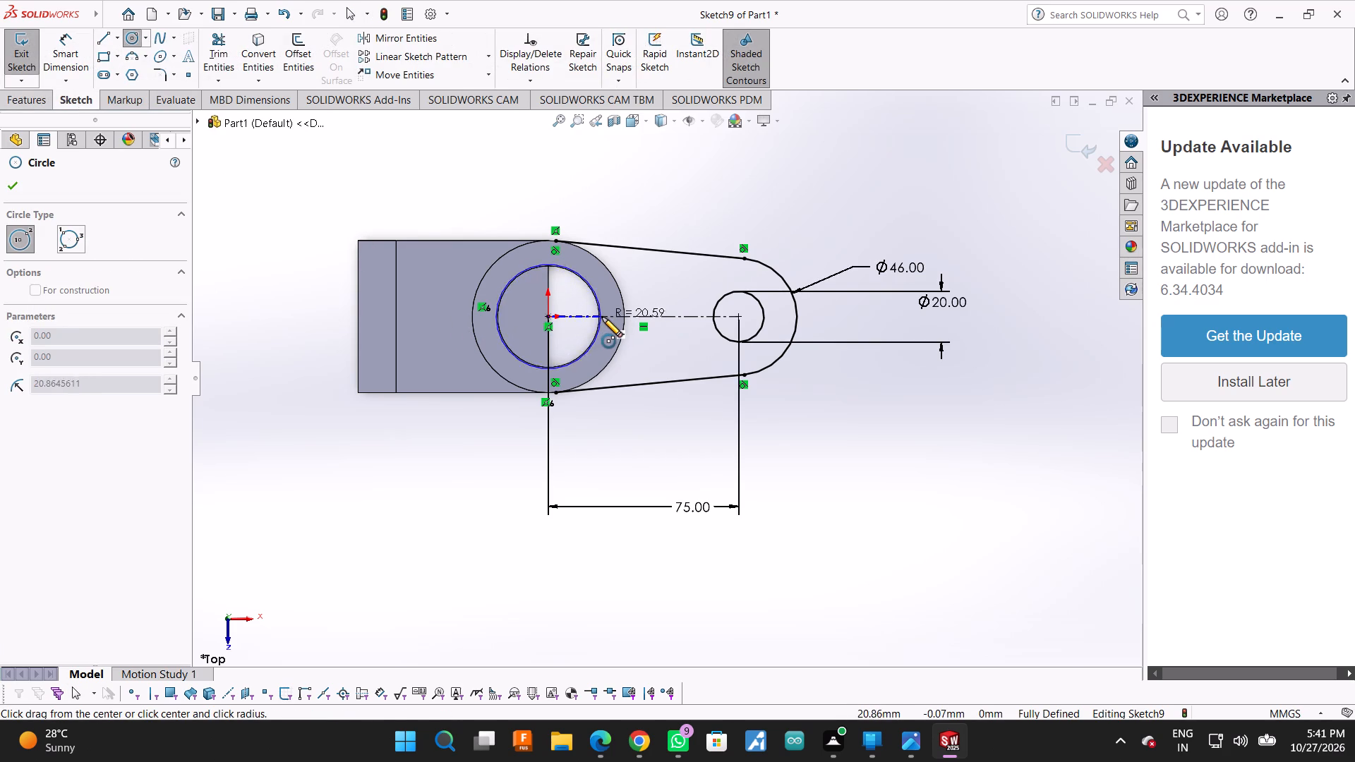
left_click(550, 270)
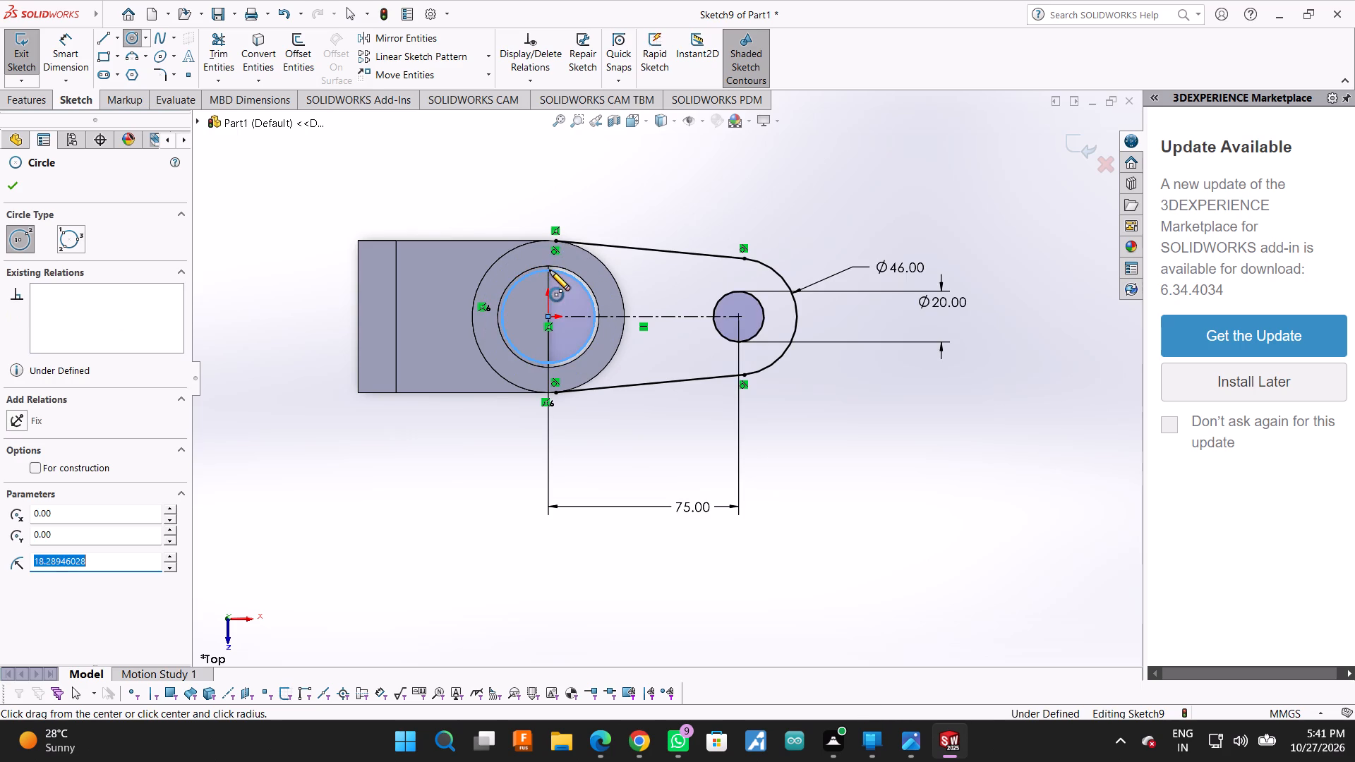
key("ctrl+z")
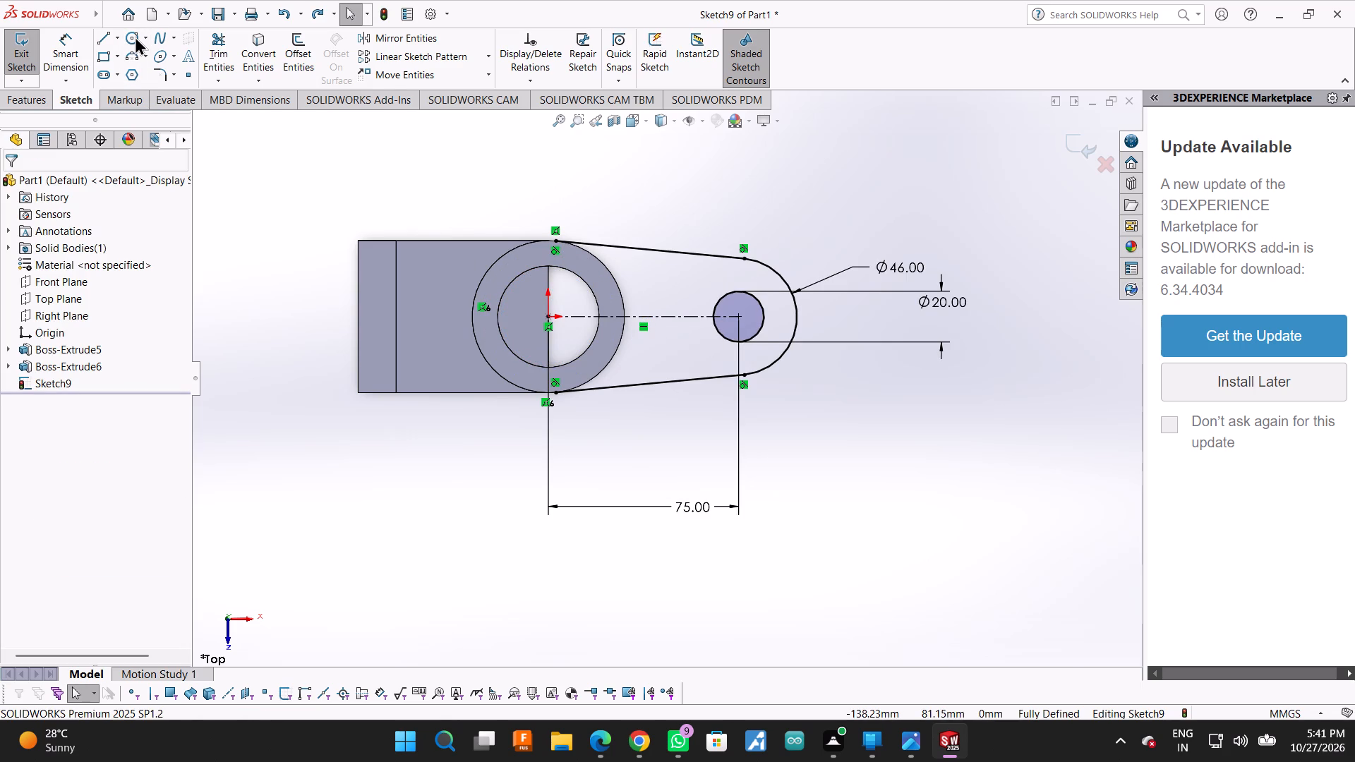
Sketch a circle of 20 mm radius centred on the origin, coinciding with the cylinder's bore edge.
left_click(129, 37)
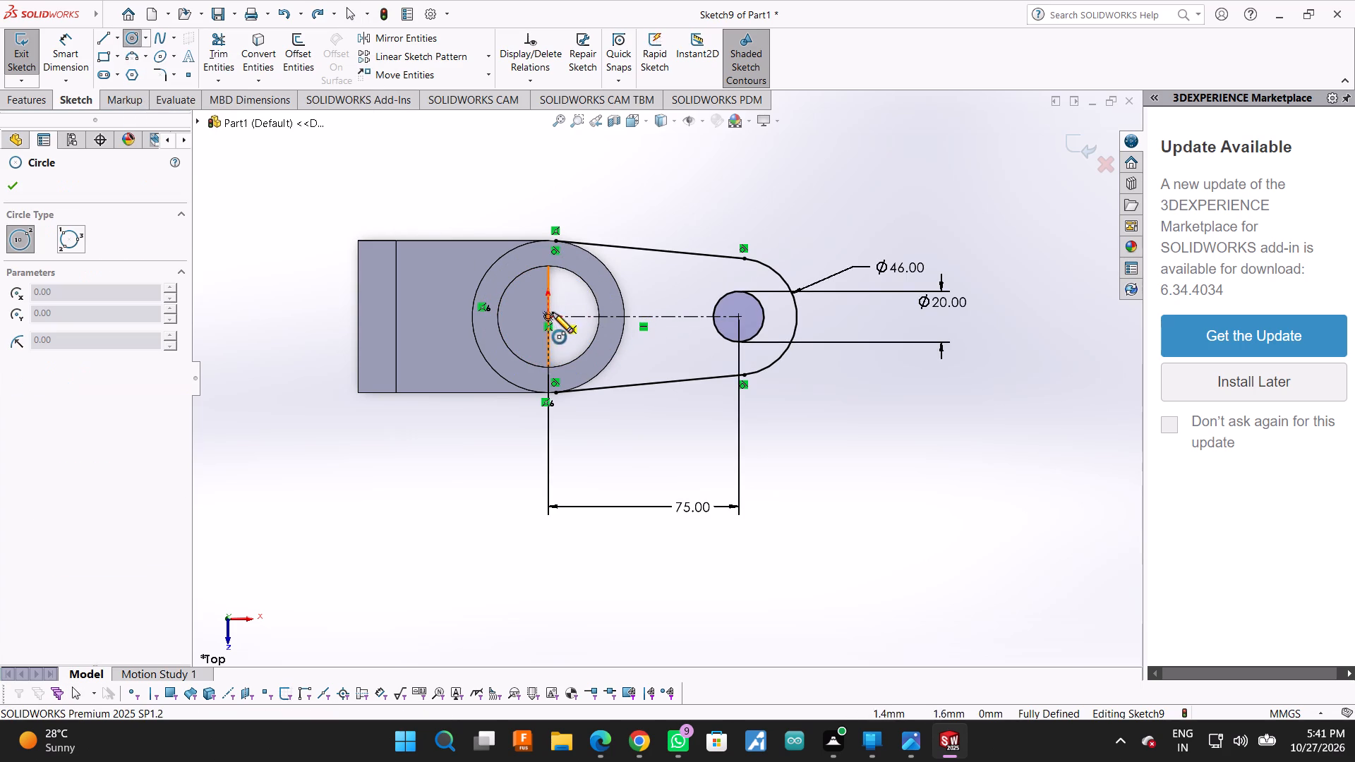
left_click(551, 317)
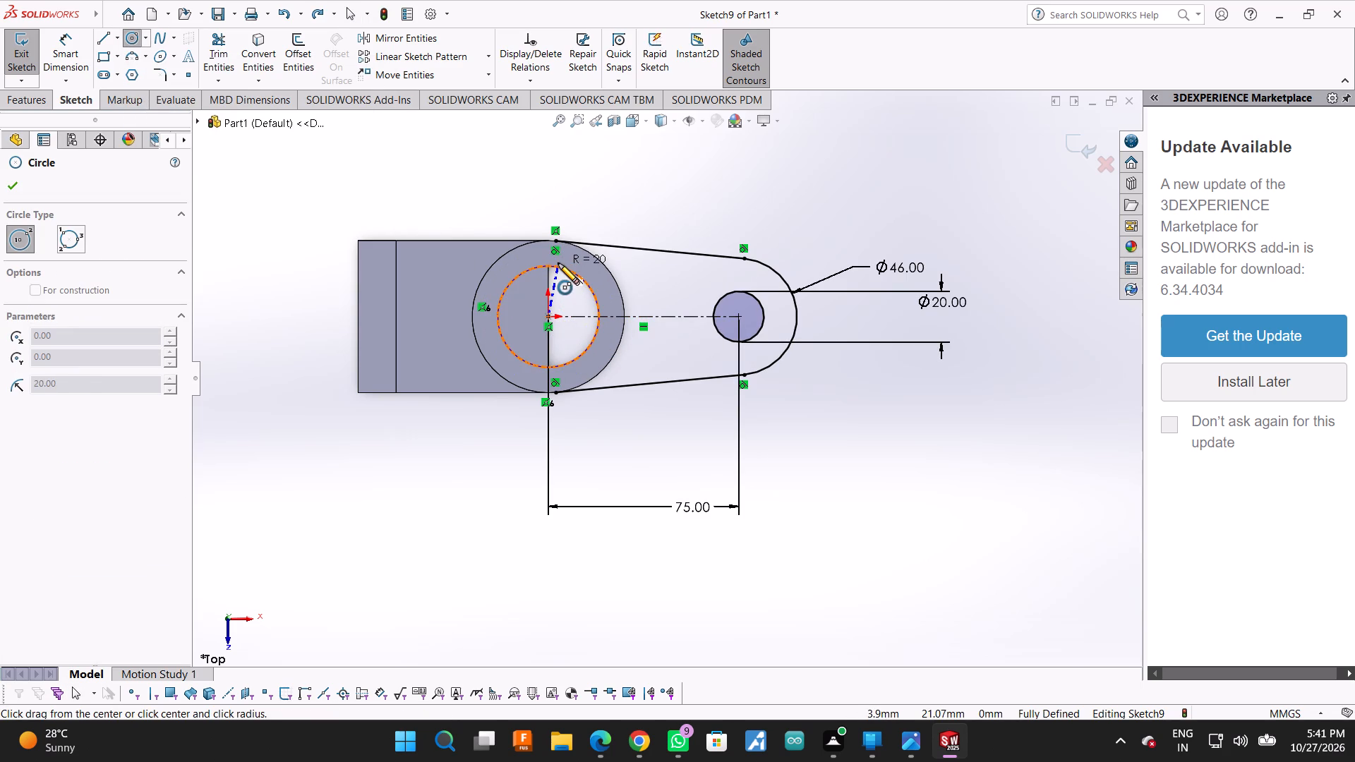
left_click(558, 263)
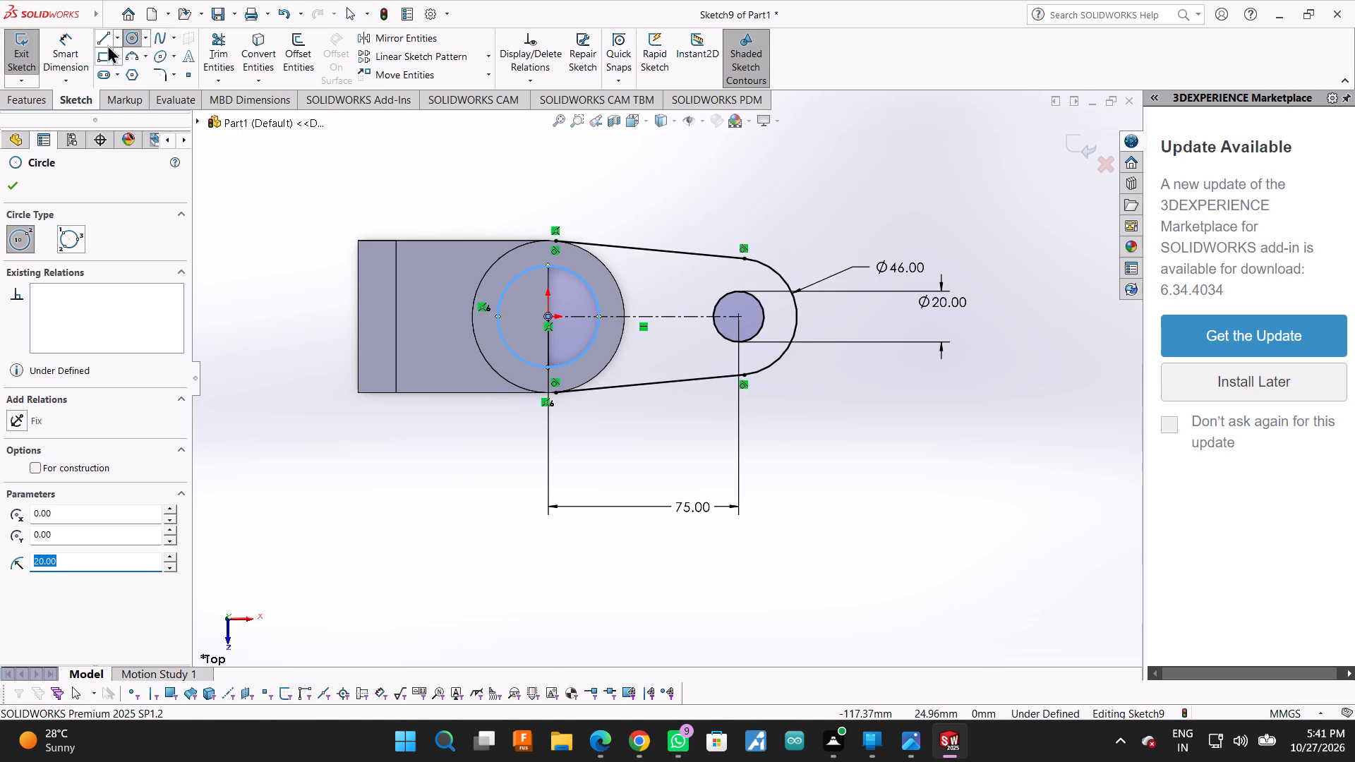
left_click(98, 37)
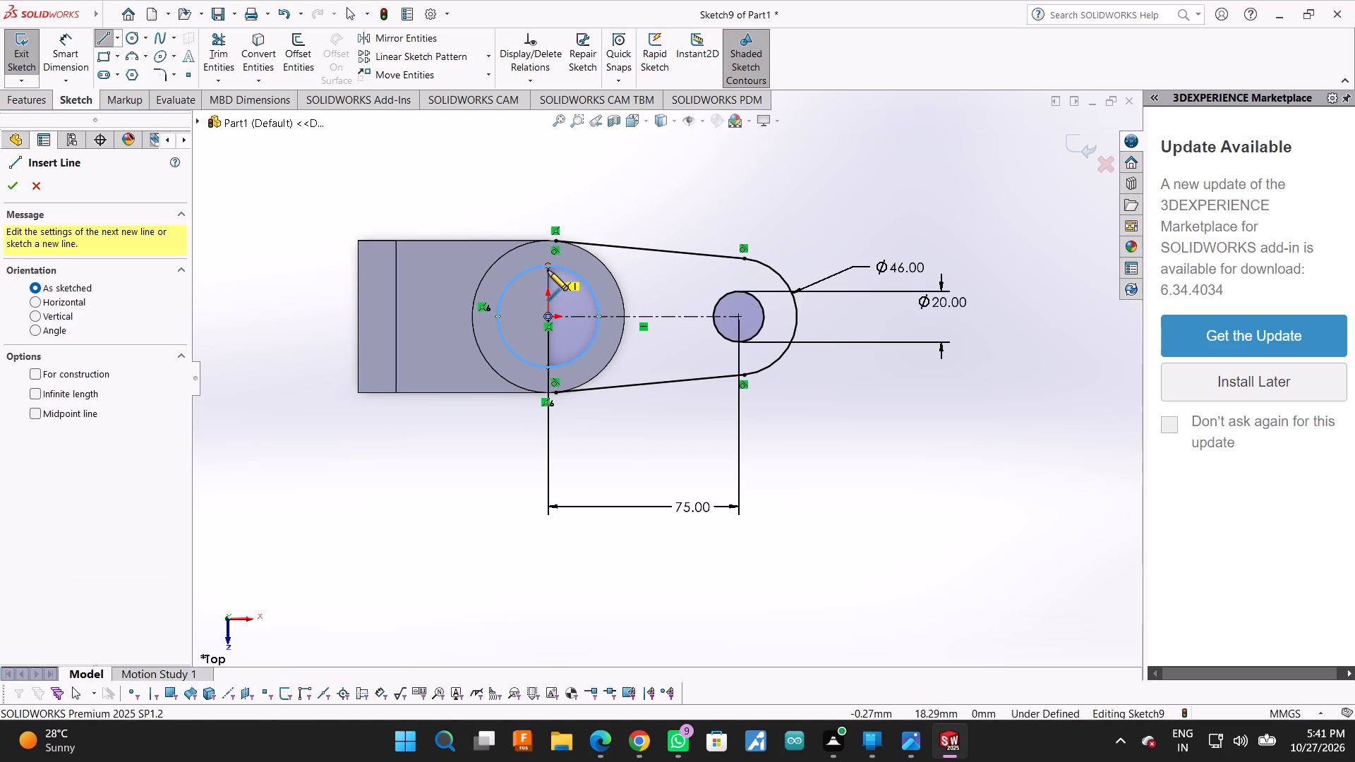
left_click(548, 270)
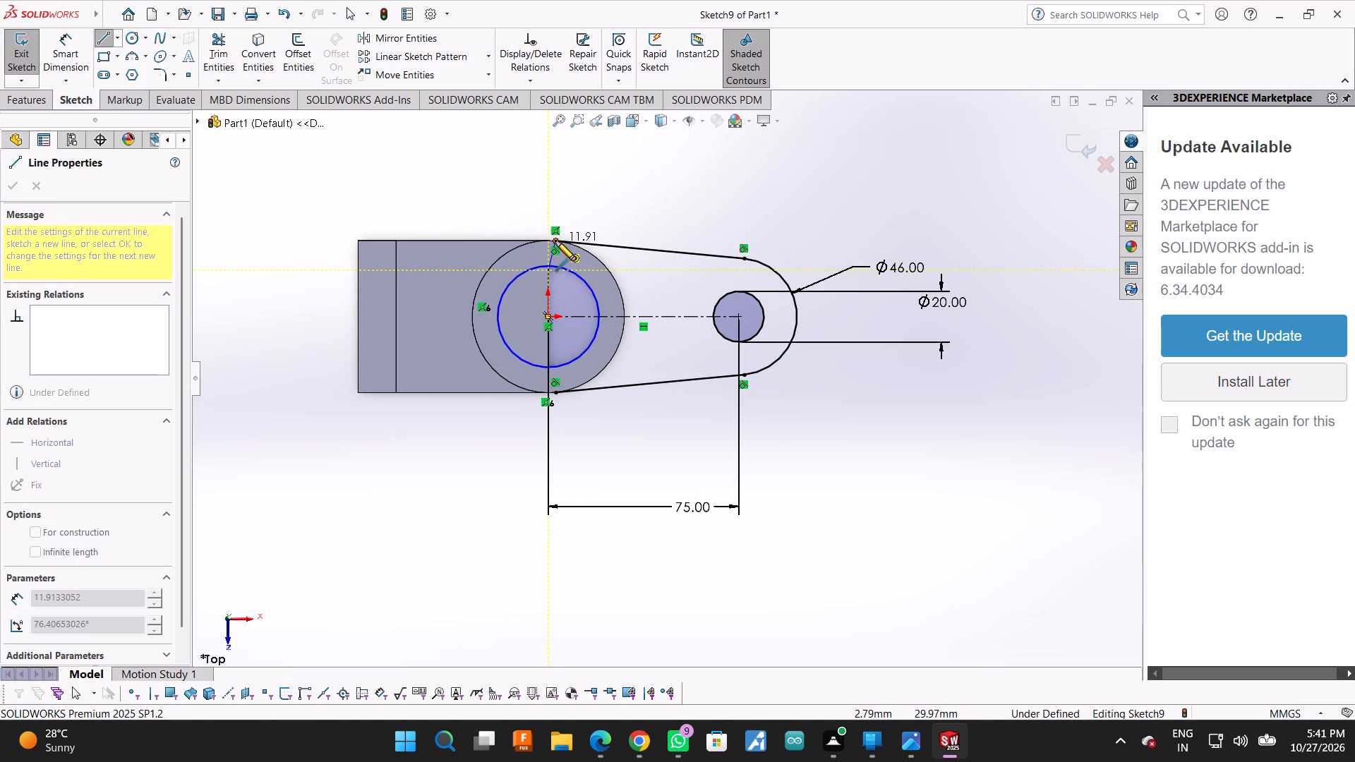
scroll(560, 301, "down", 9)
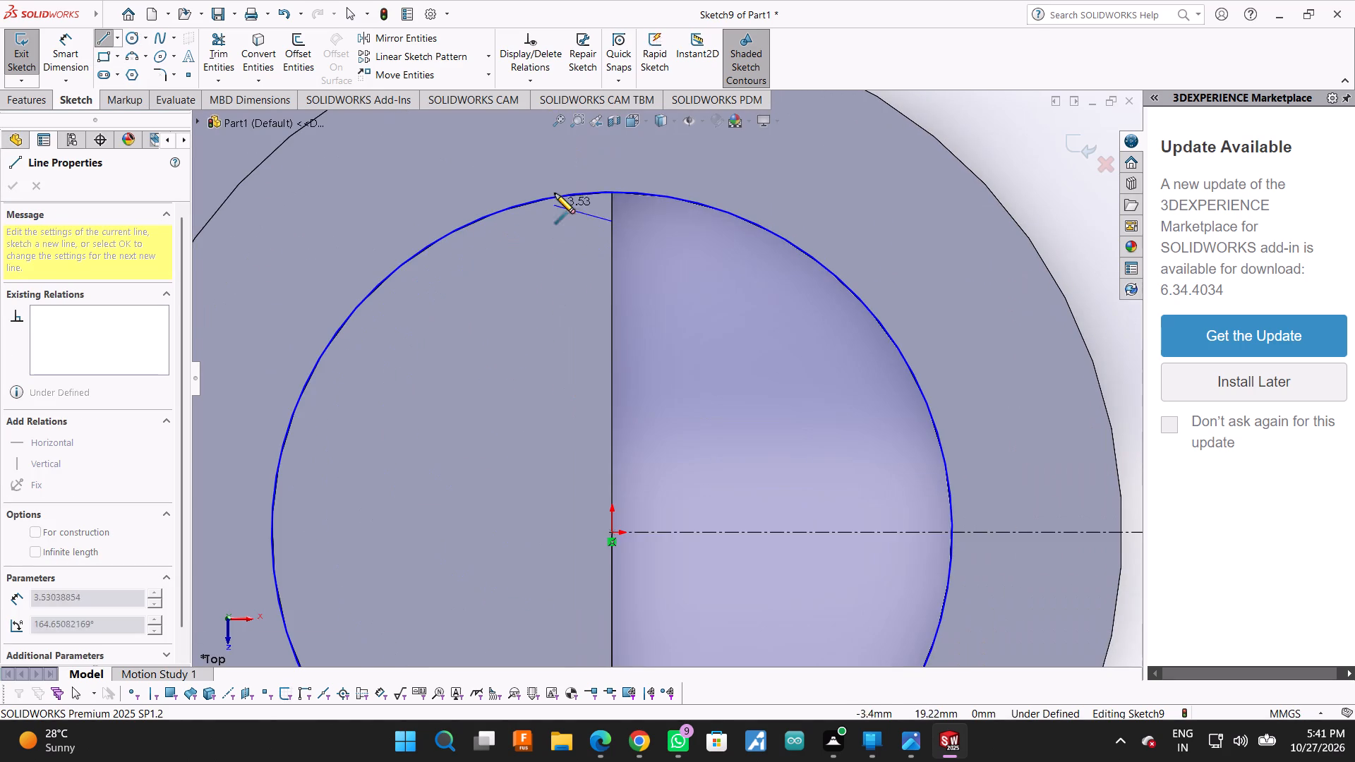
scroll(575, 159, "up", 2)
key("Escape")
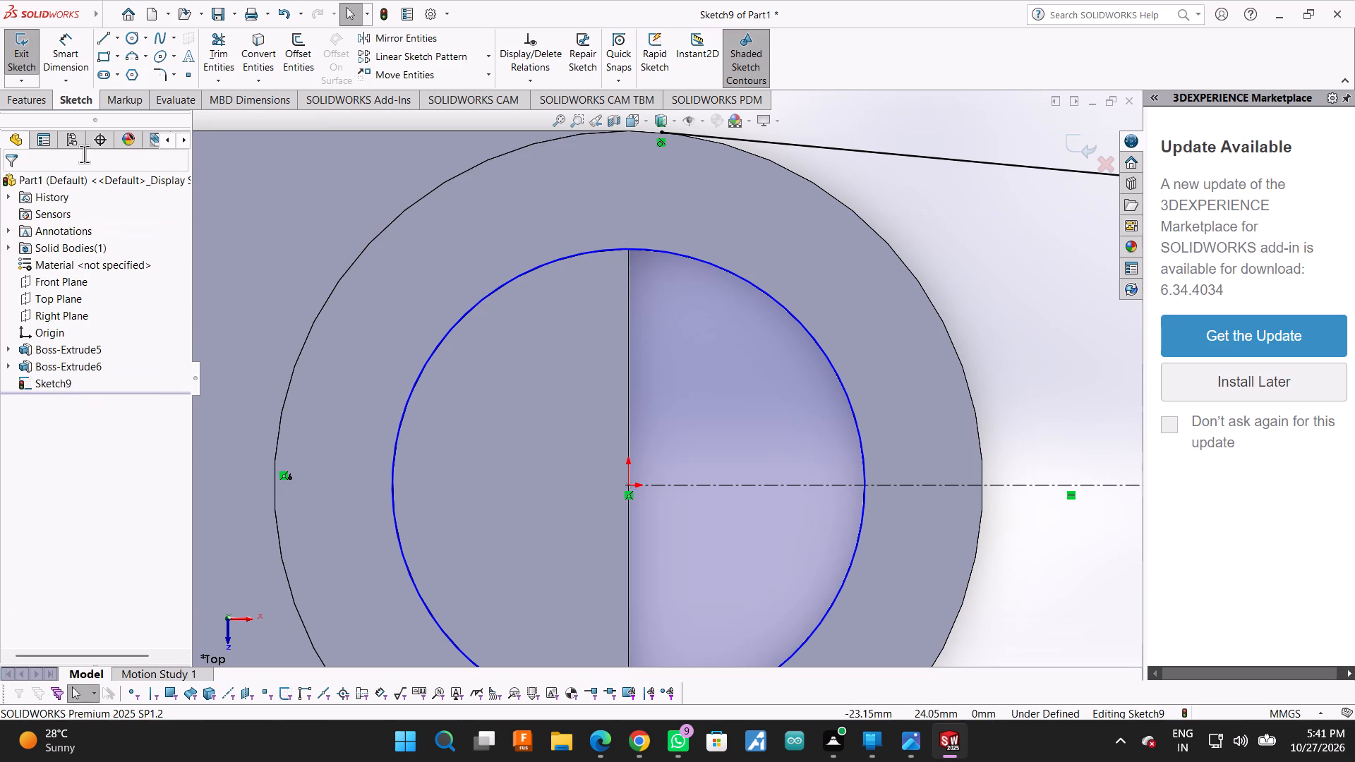
Draw vertical lines to the bore circle from the cylinder ends of both connecting lines, the upper one about 10 mm long.
left_click(105, 34)
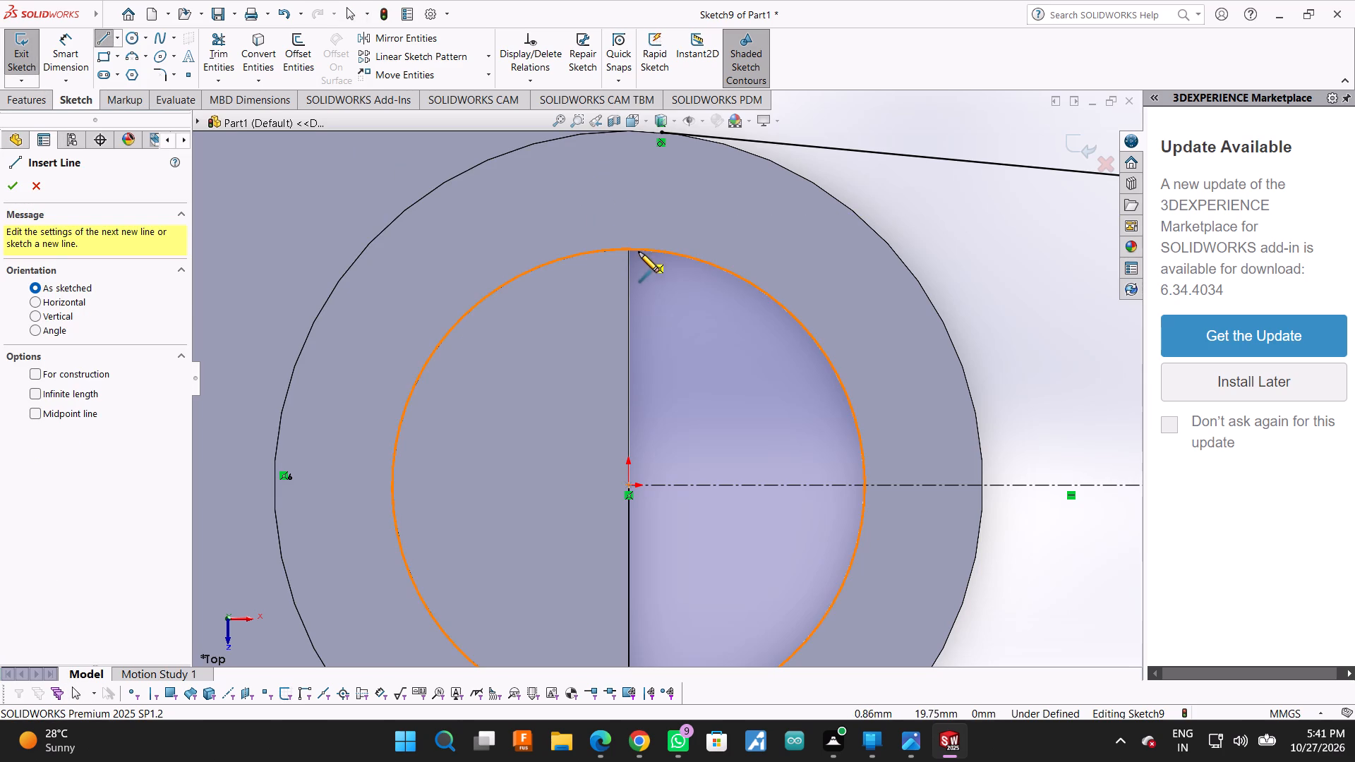
left_click(663, 130)
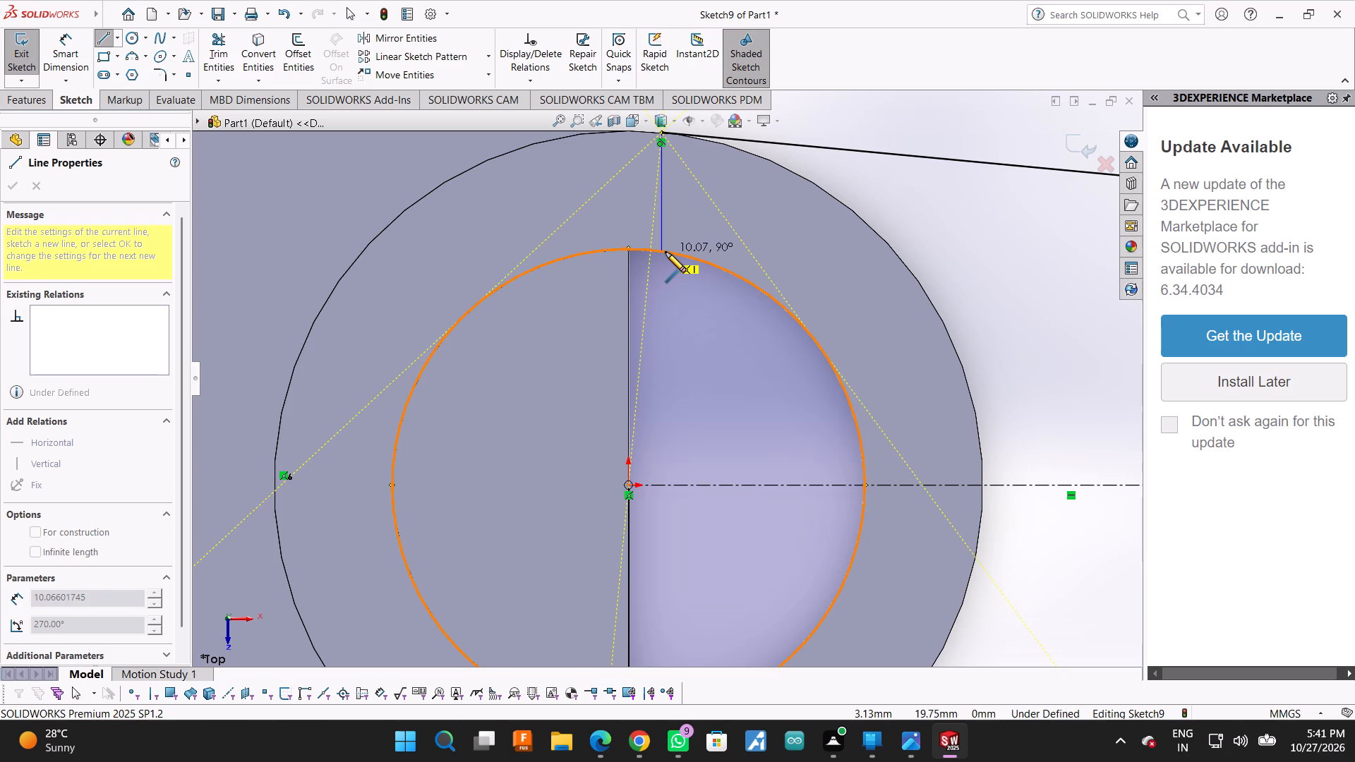
left_click(666, 252)
key("Escape")
scroll(713, 398, "up", 5)
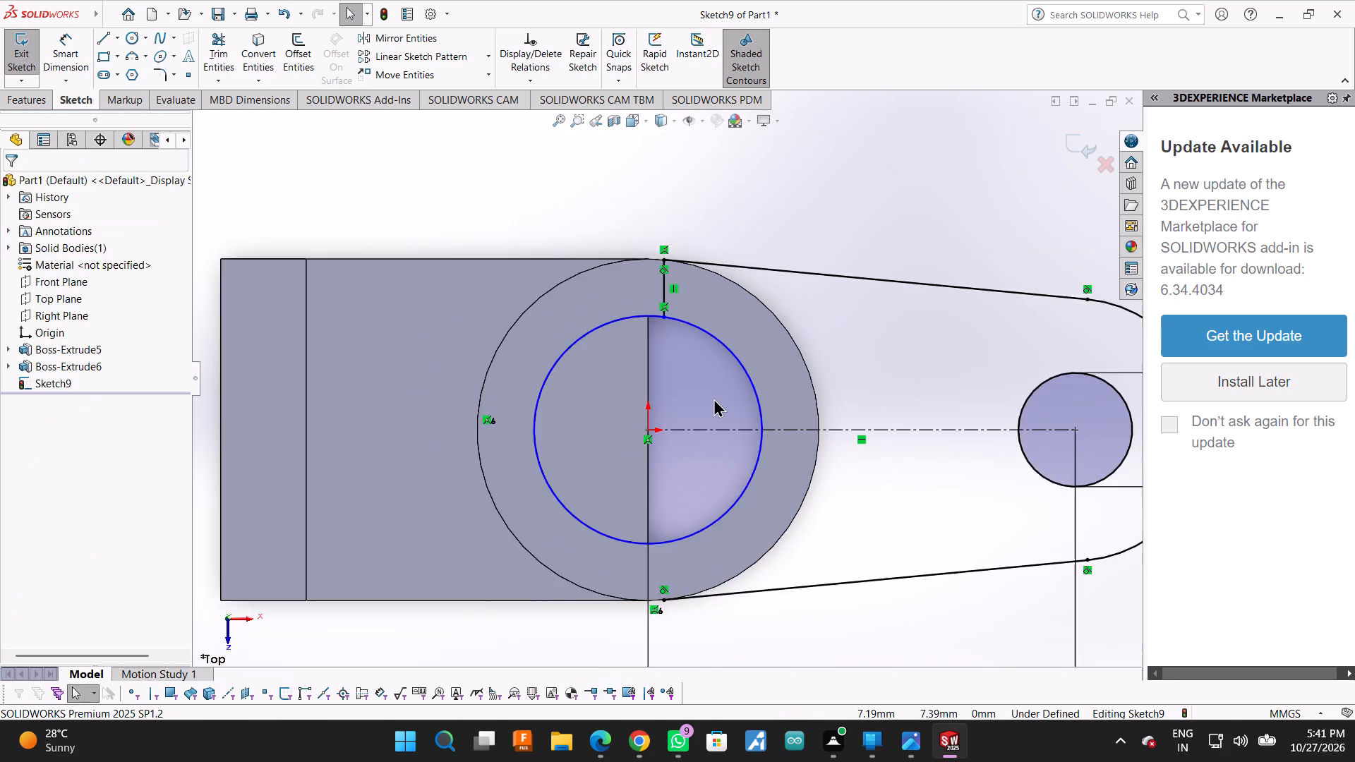
scroll(713, 398, "up", 2)
left_click(96, 34)
scroll(788, 747, "down", 3)
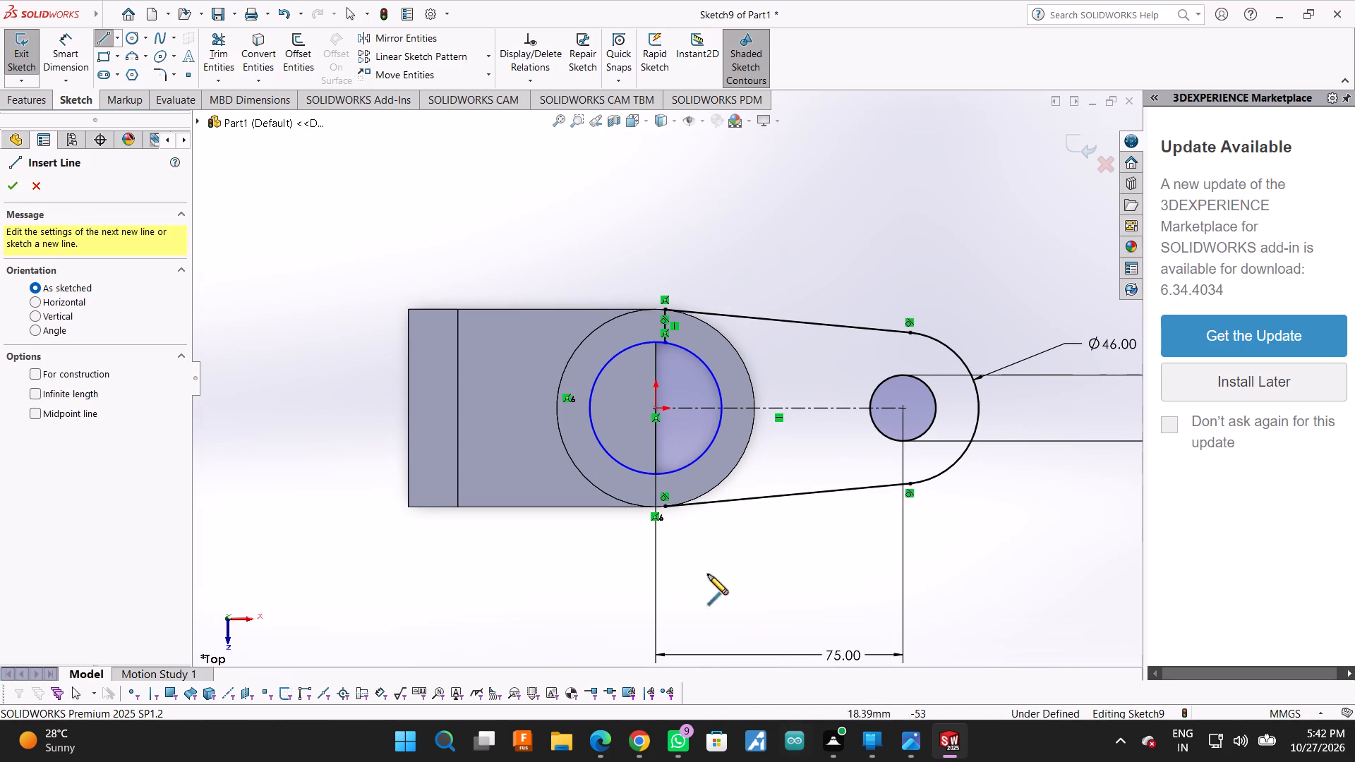
left_click(664, 507)
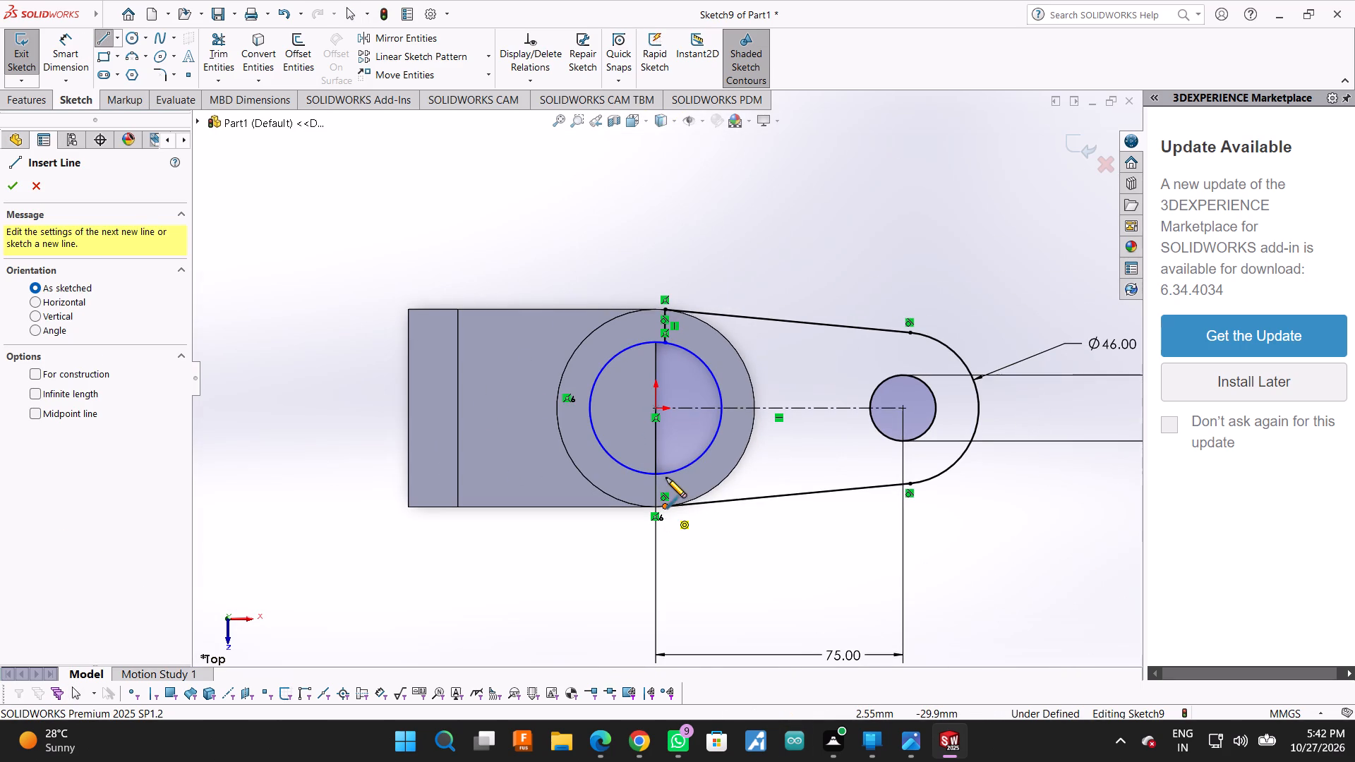
left_click(667, 473)
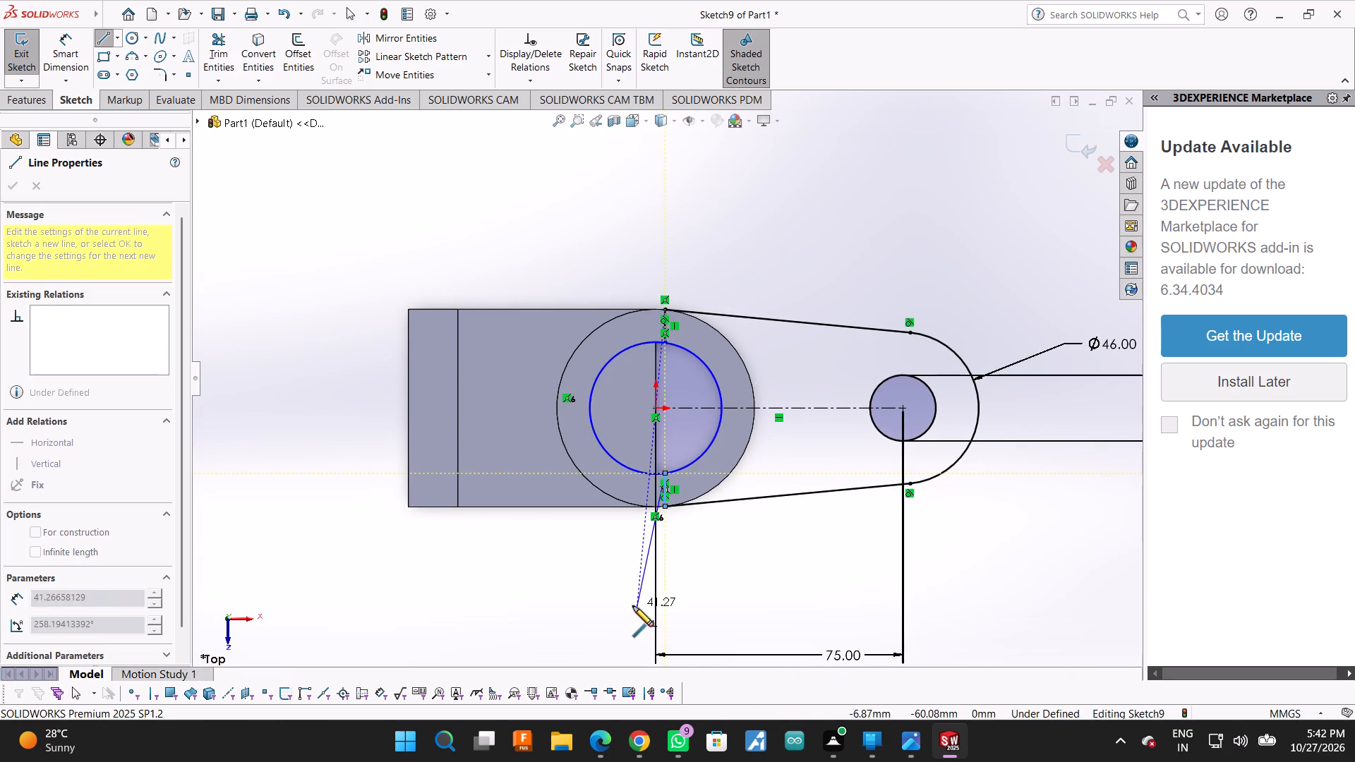
key("Escape")
Trim away the bore circle's portion facing away from the arm, keeping the arc between the two short vertical lines.
left_click(207, 38)
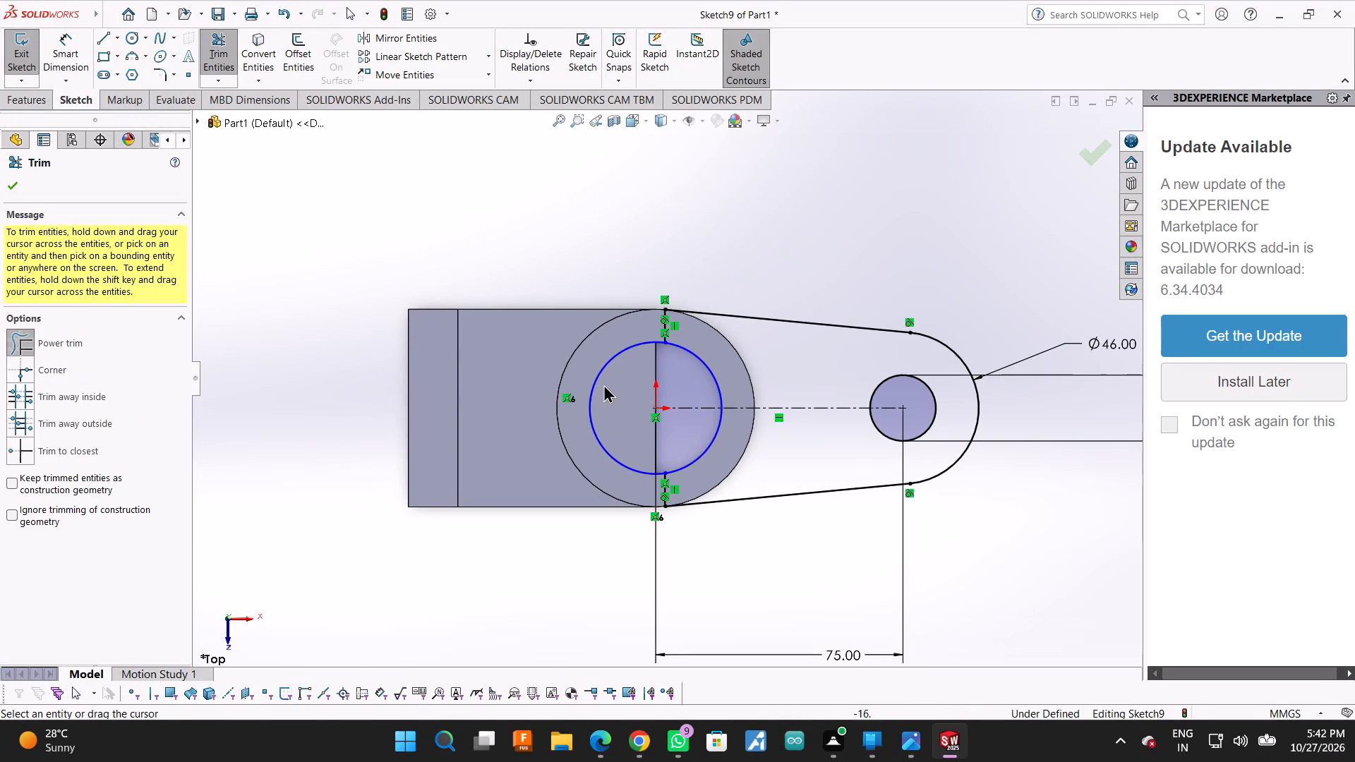
left_click_drag(606, 383, 529, 418)
scroll(582, 492, "up", 3)
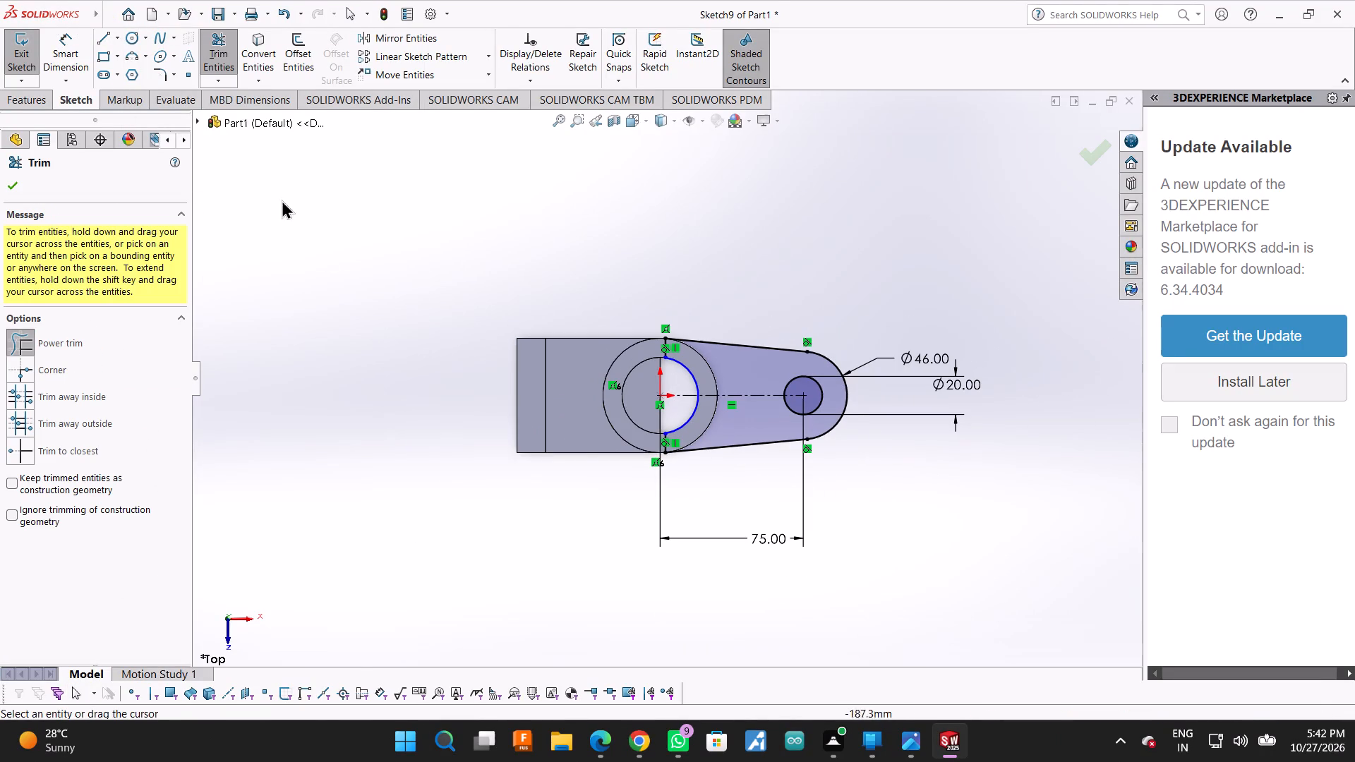
left_click(27, 183)
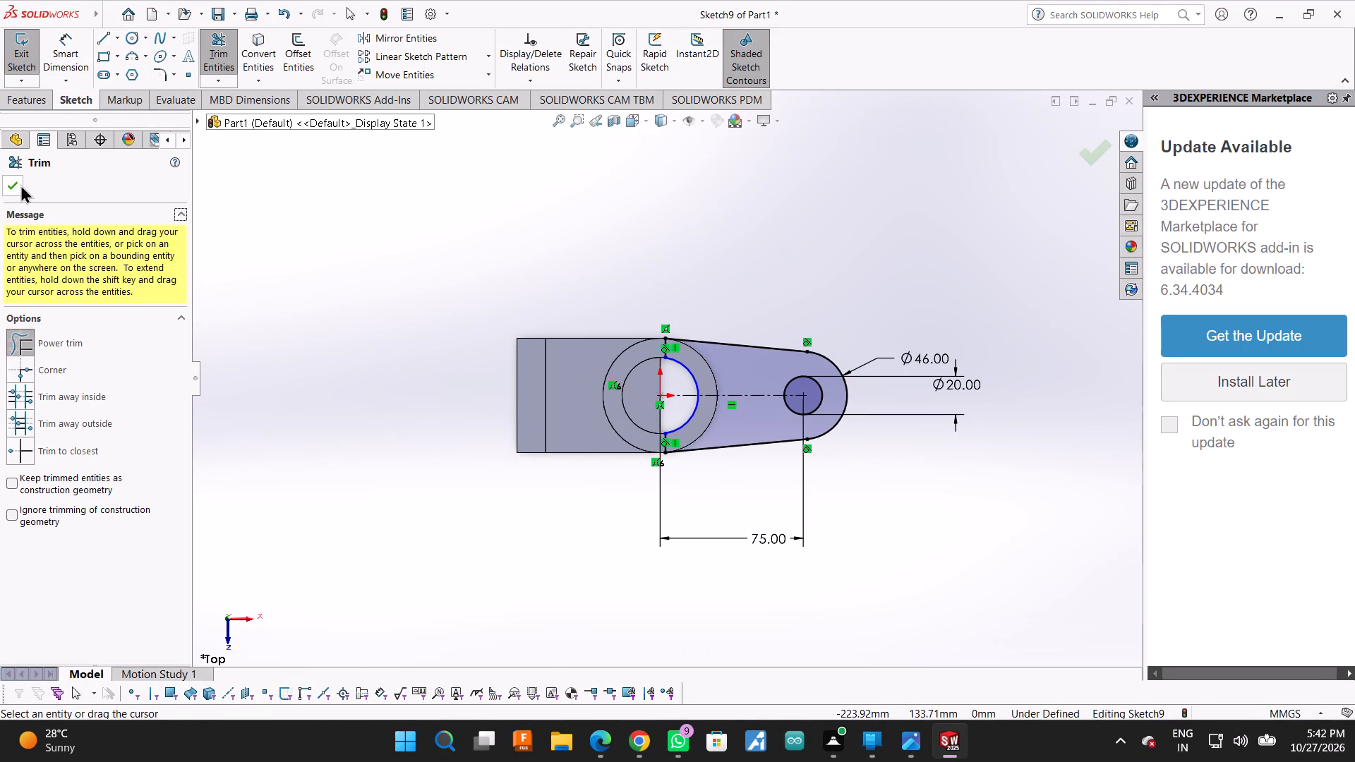
left_click(11, 185)
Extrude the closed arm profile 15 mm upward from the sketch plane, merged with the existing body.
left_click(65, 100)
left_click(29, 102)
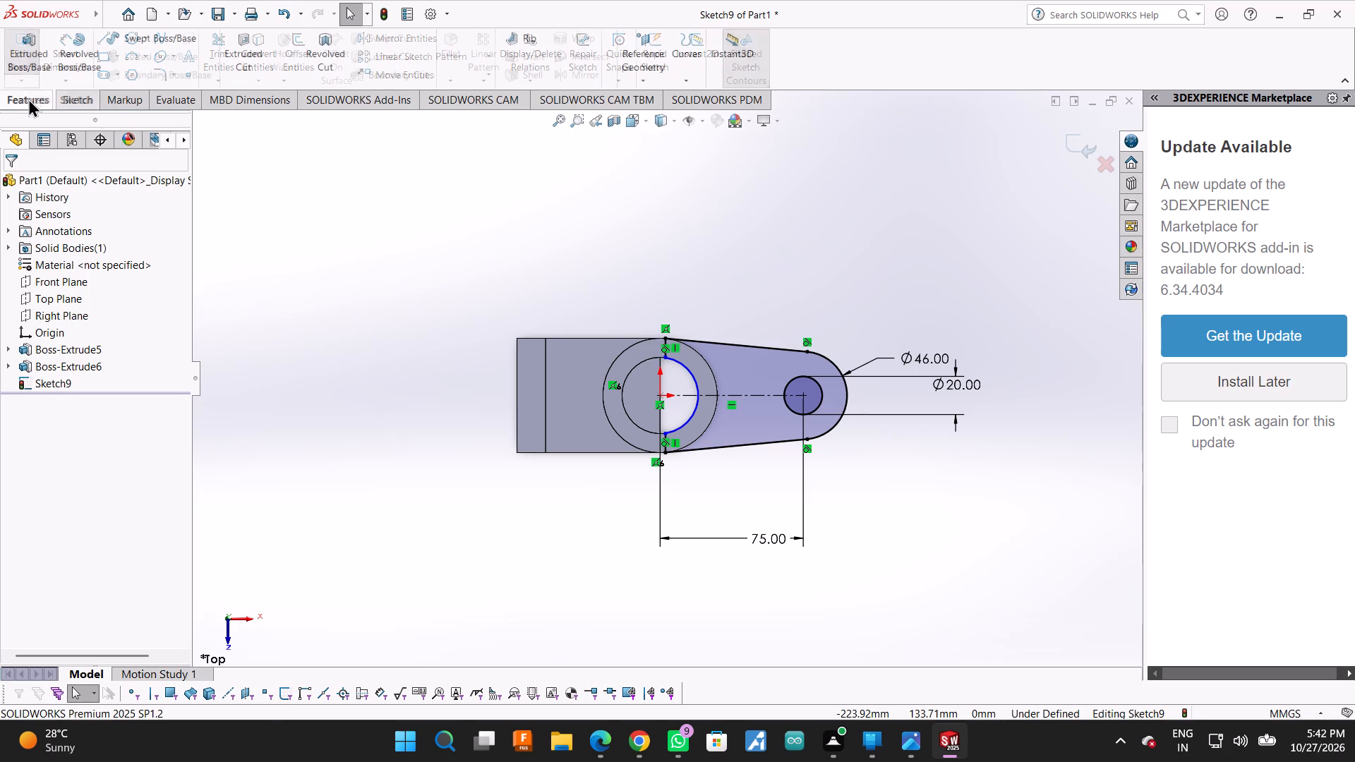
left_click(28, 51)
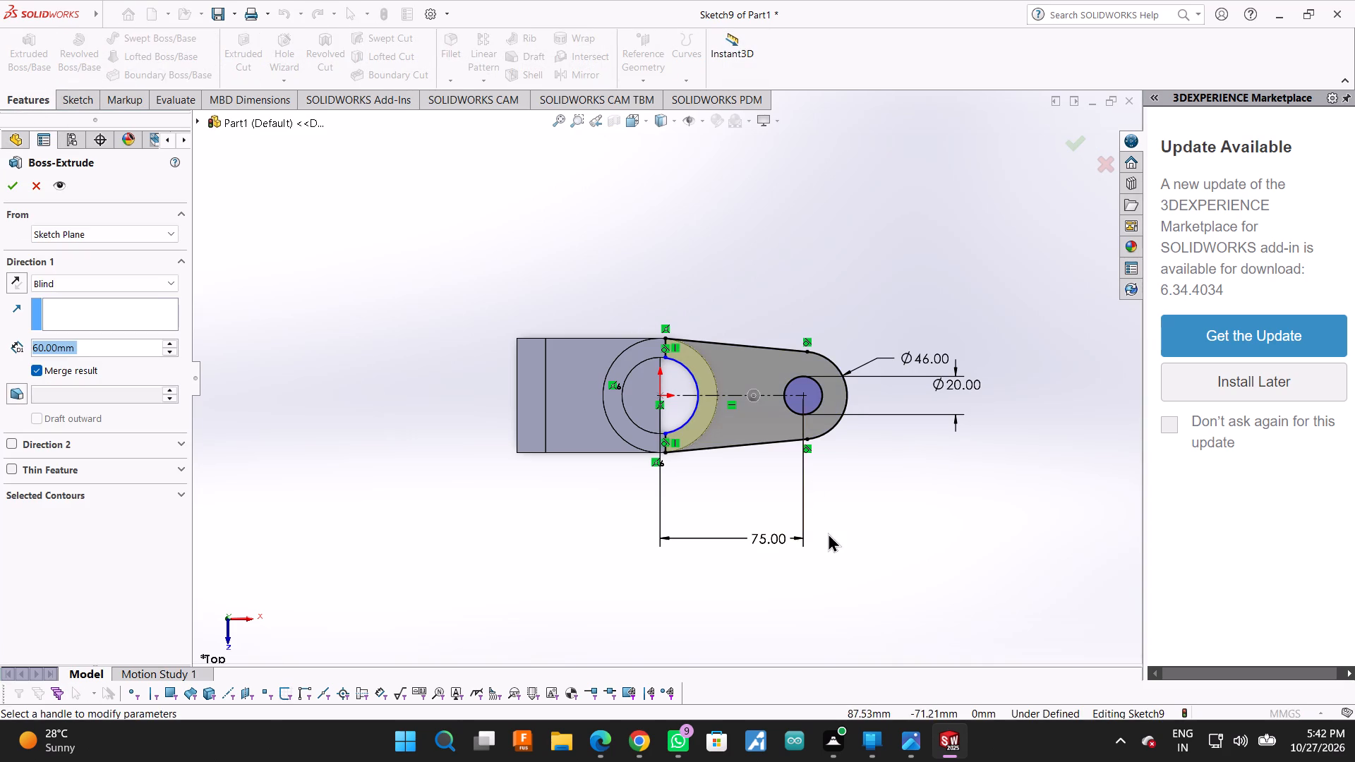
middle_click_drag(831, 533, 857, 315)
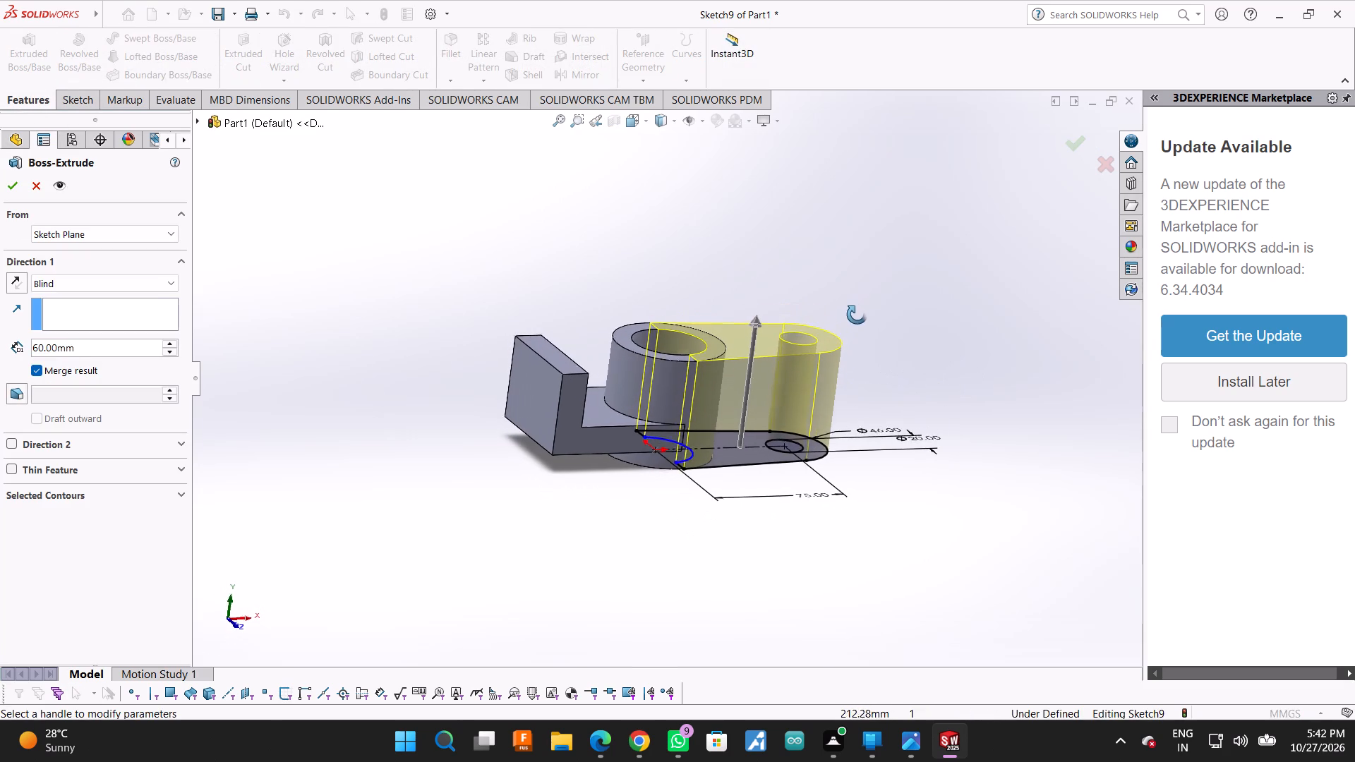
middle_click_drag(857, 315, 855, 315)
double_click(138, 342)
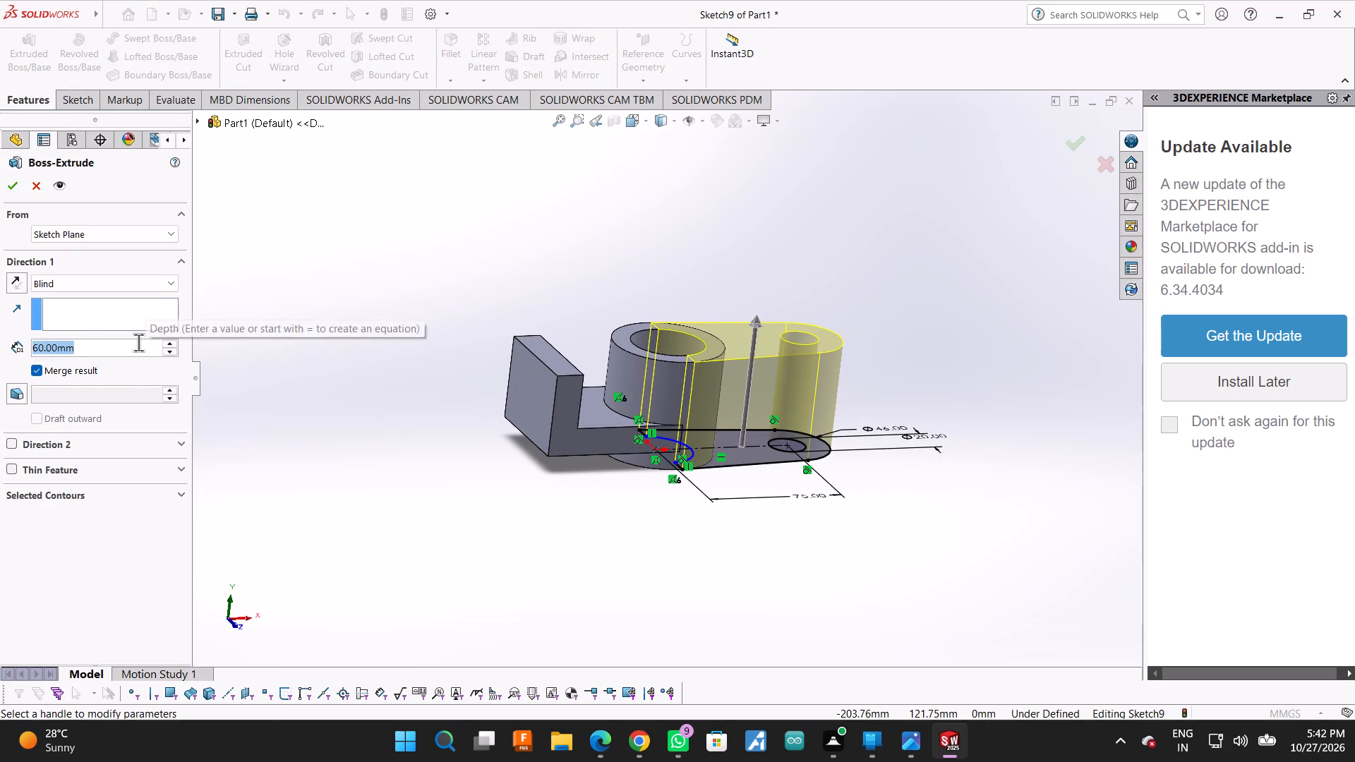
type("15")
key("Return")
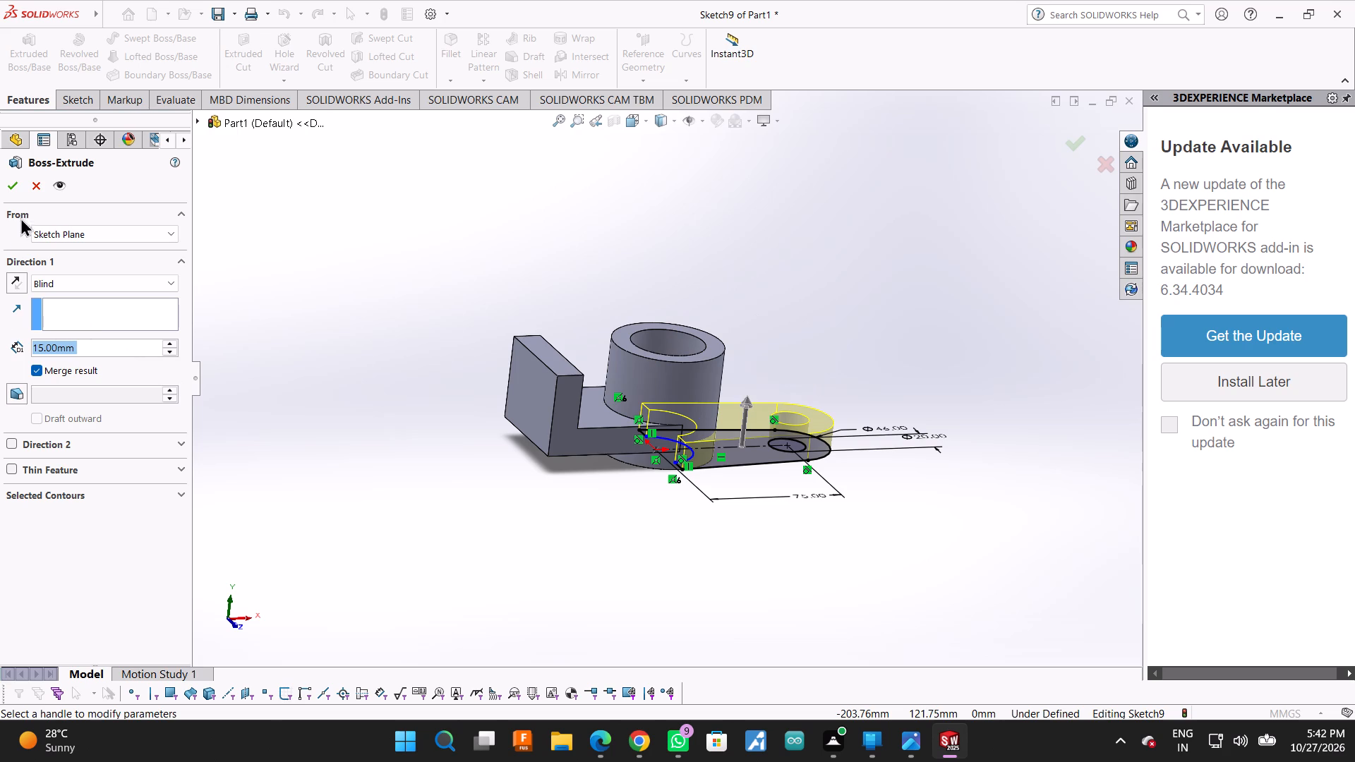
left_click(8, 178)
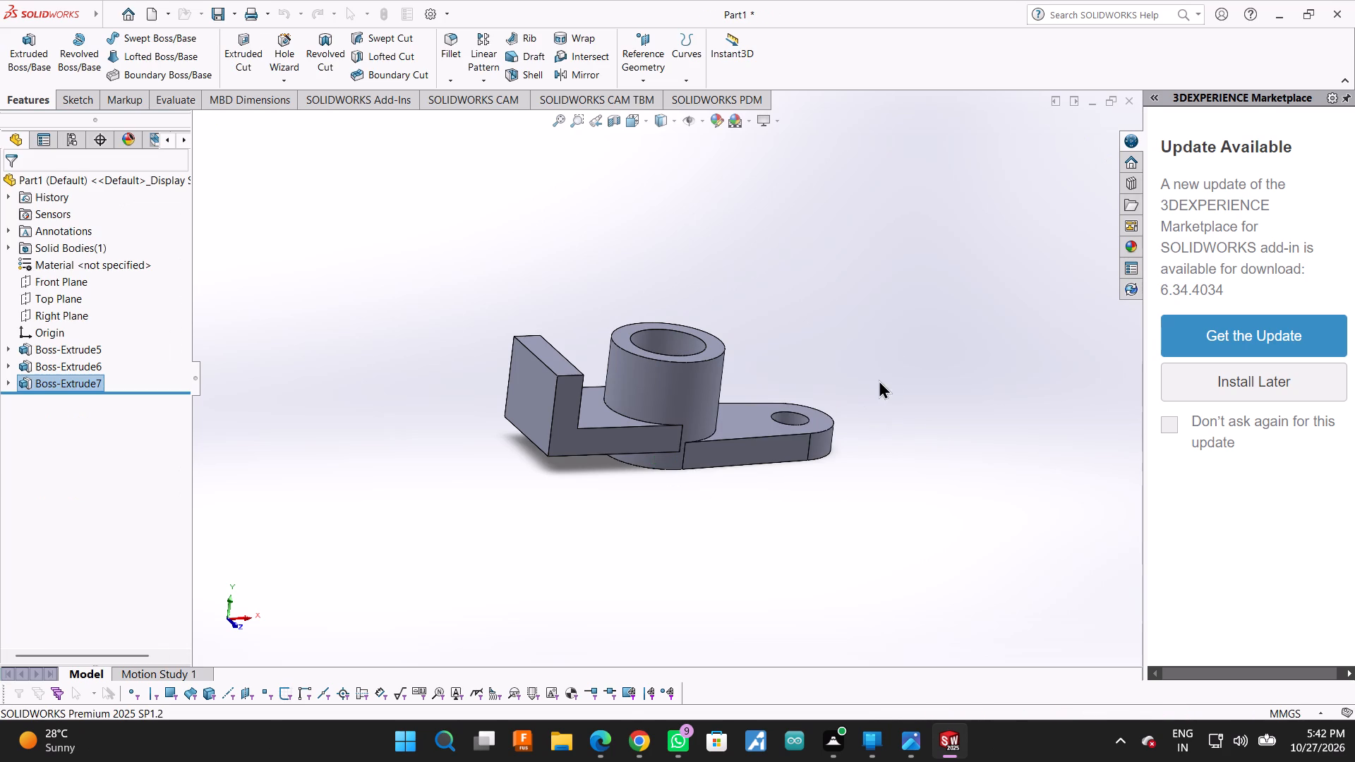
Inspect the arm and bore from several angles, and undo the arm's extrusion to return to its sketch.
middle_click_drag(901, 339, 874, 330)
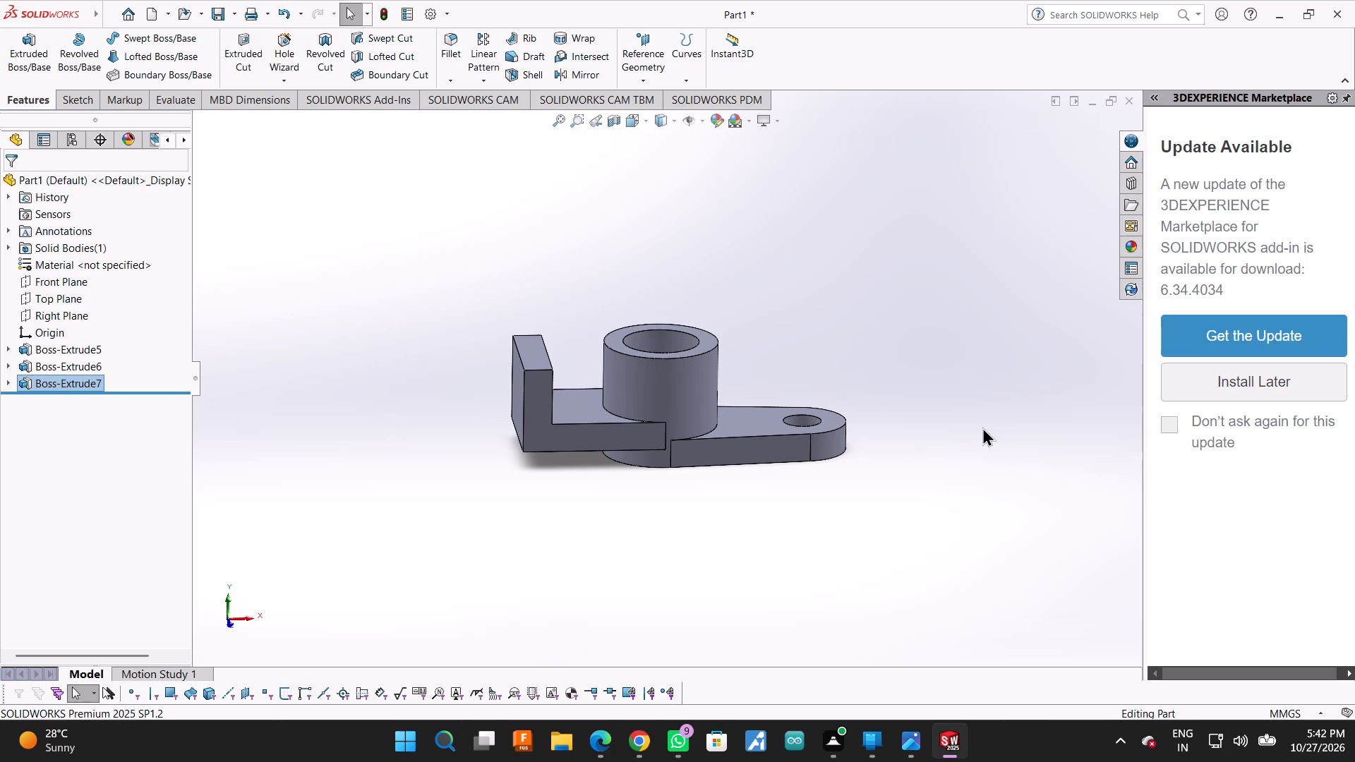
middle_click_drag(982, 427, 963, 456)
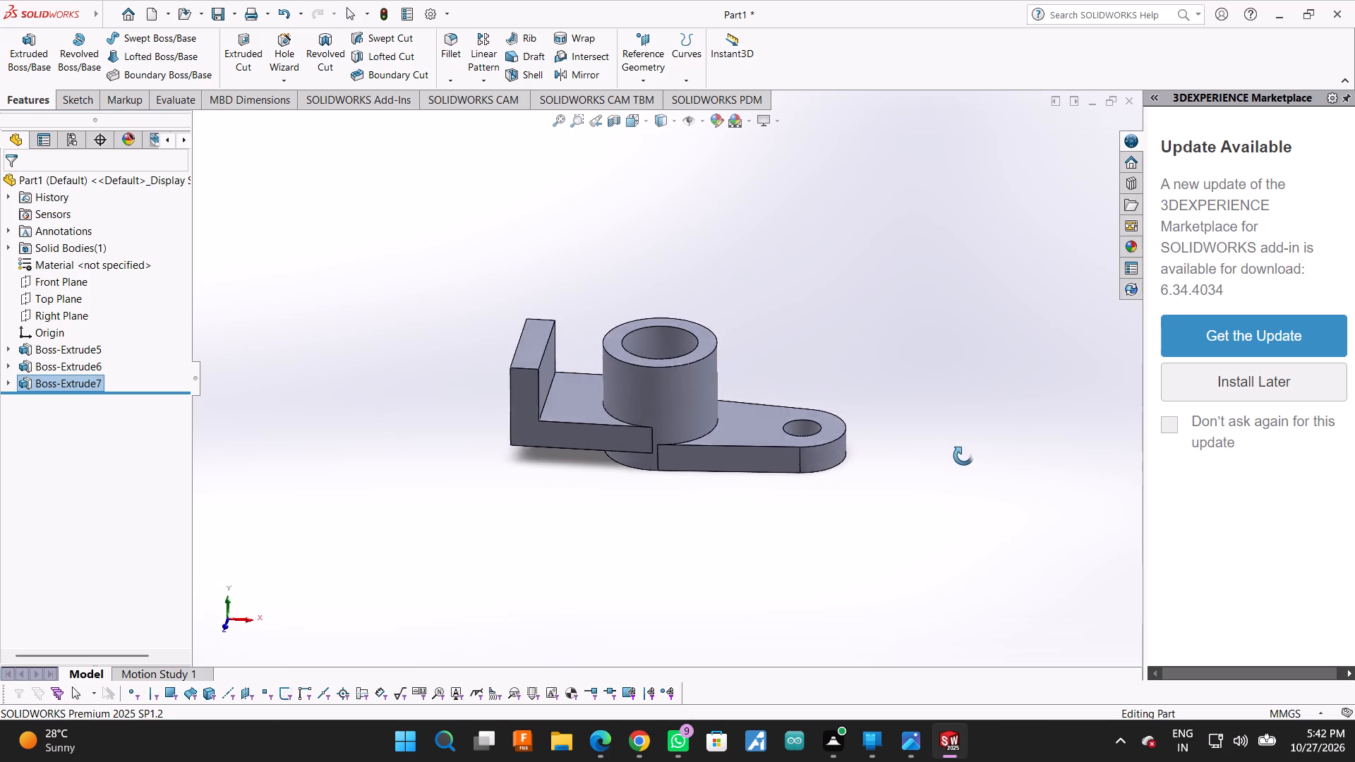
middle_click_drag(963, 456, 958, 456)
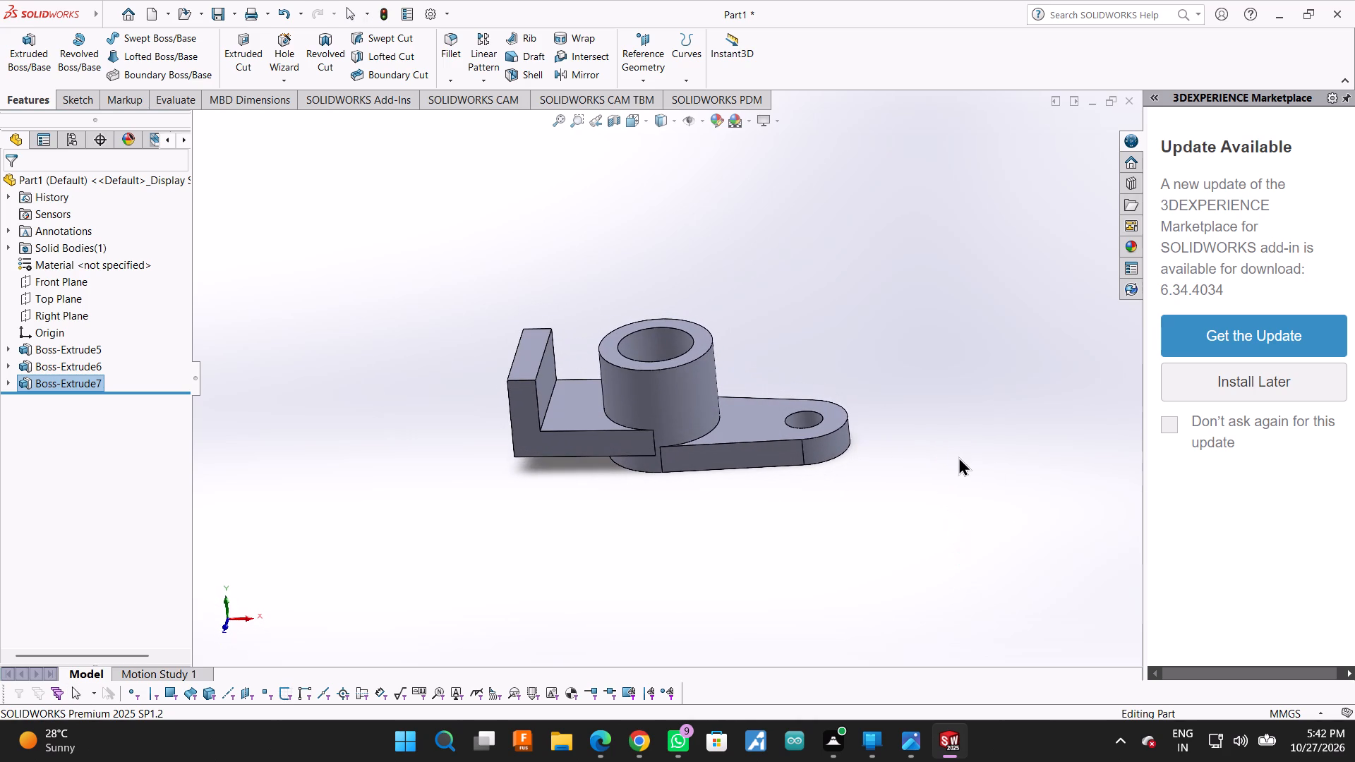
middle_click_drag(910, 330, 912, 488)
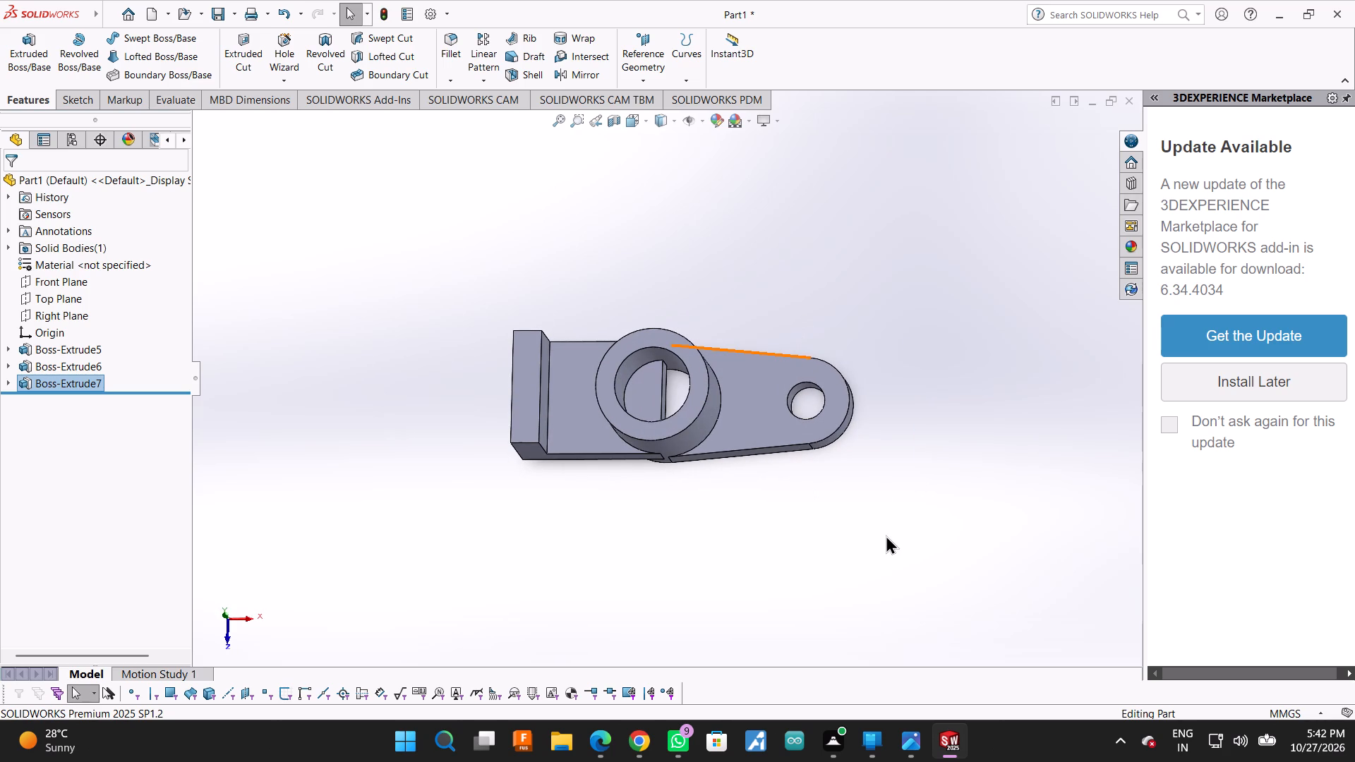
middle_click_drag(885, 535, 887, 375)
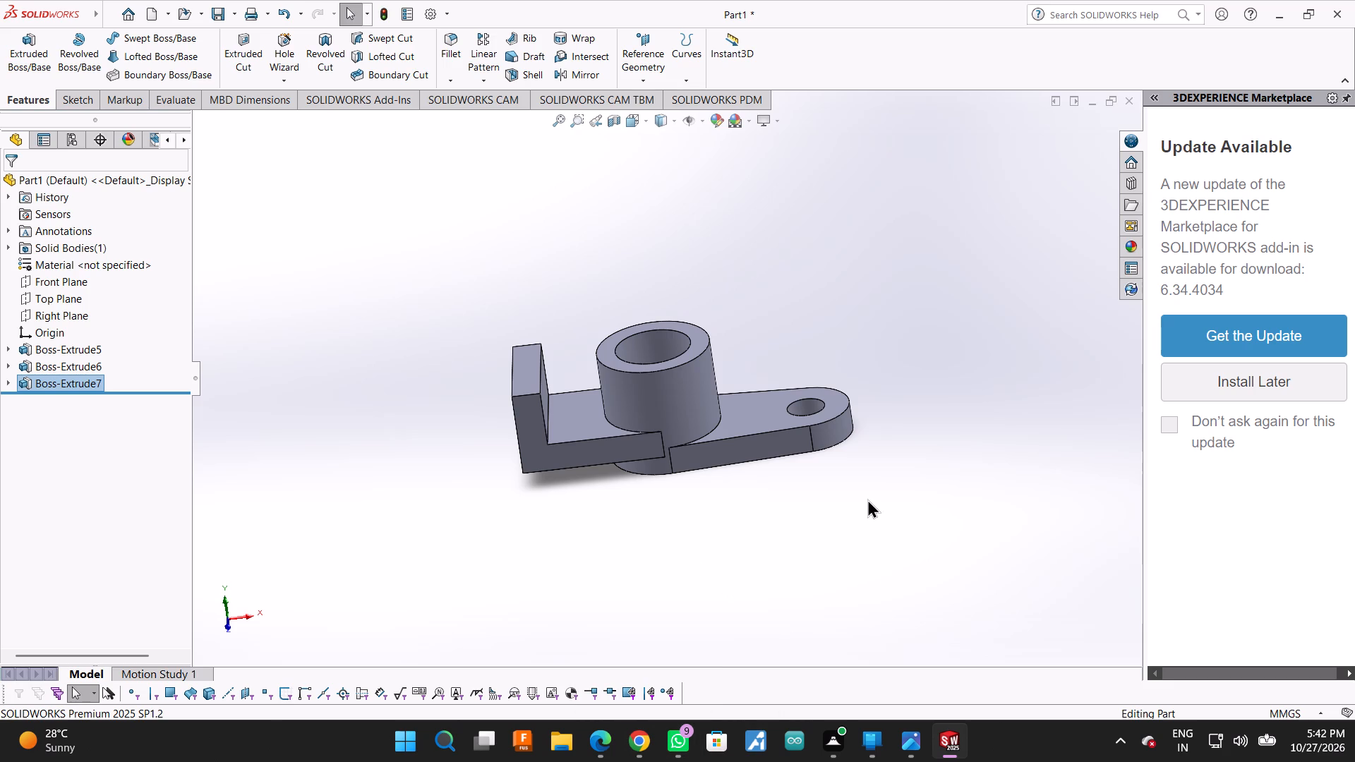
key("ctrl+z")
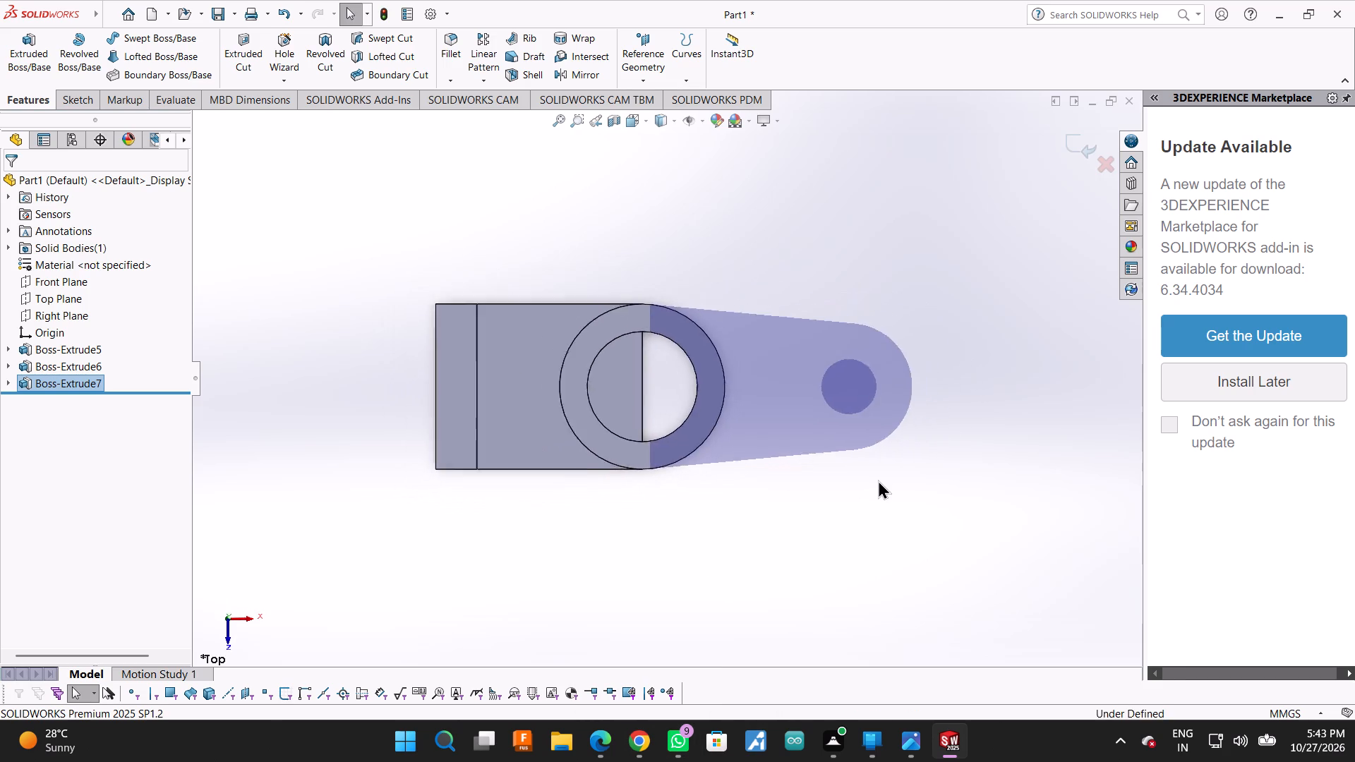
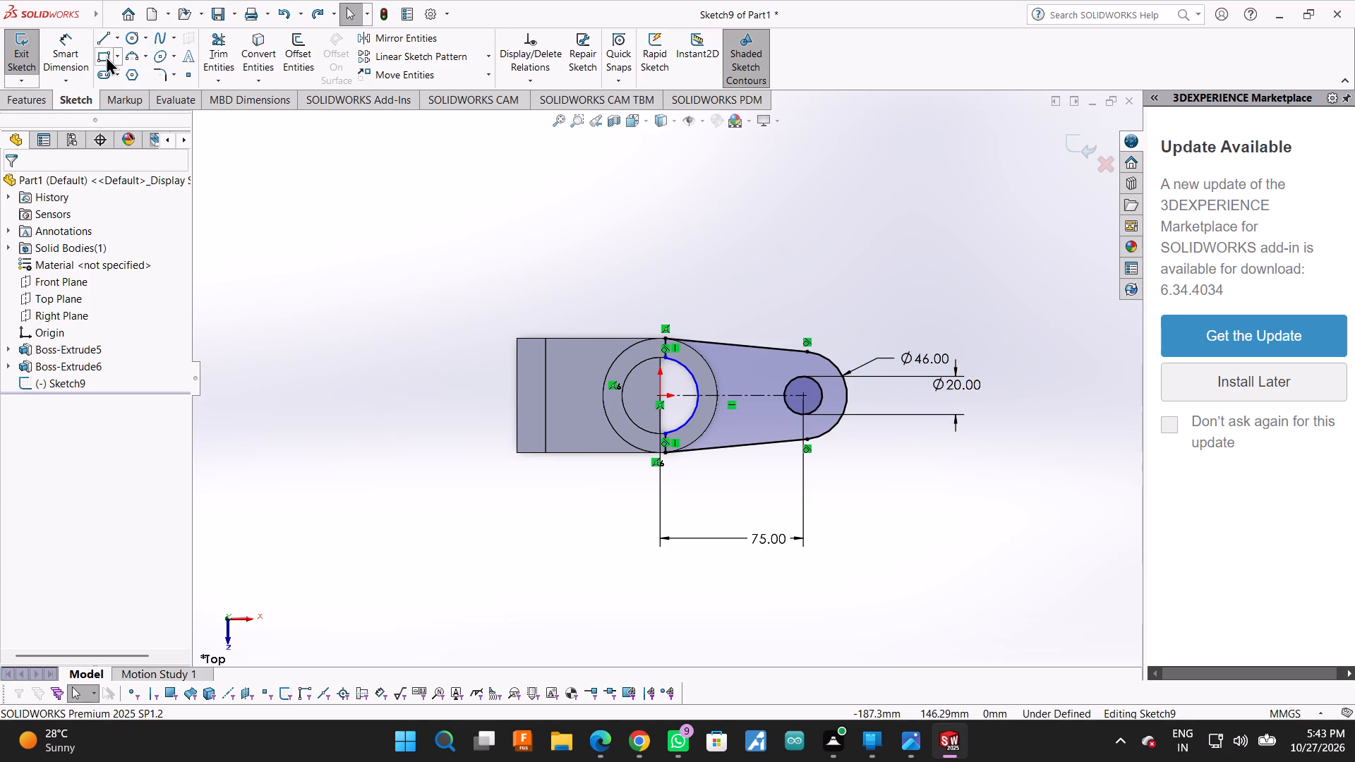
Trim away the two slanted side lines of the arm profile and the two short vertical lines at the cylinder.
left_click(214, 33)
left_click_drag(724, 301, 758, 448)
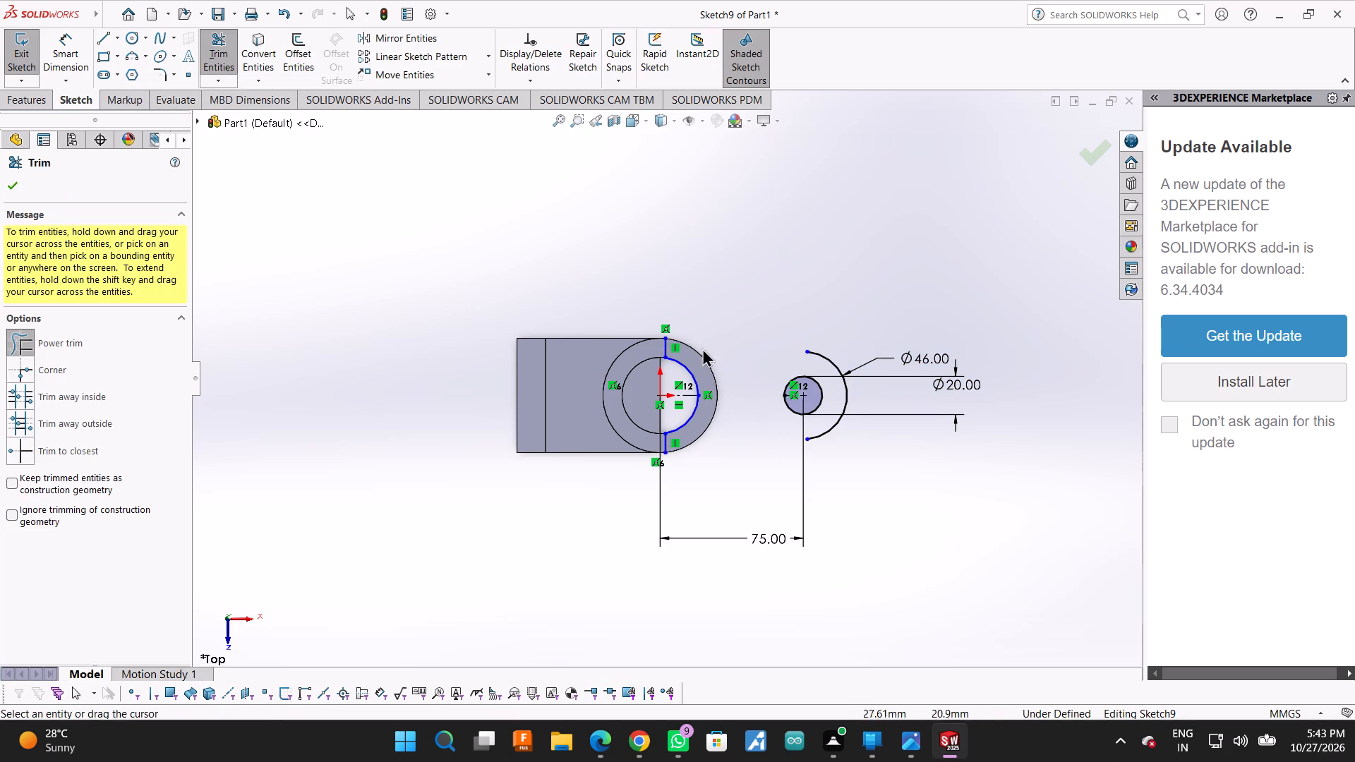
left_click_drag(651, 339, 680, 352)
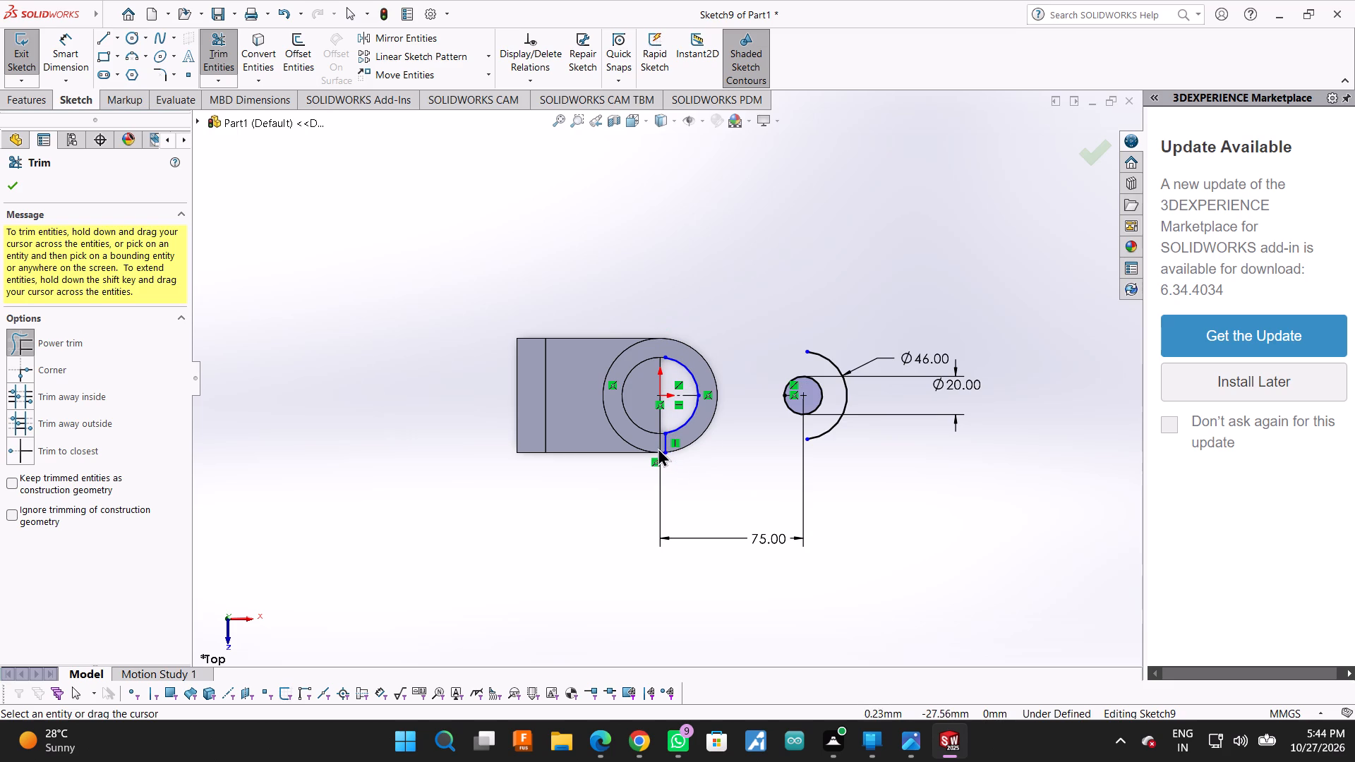
left_click_drag(658, 447, 678, 452)
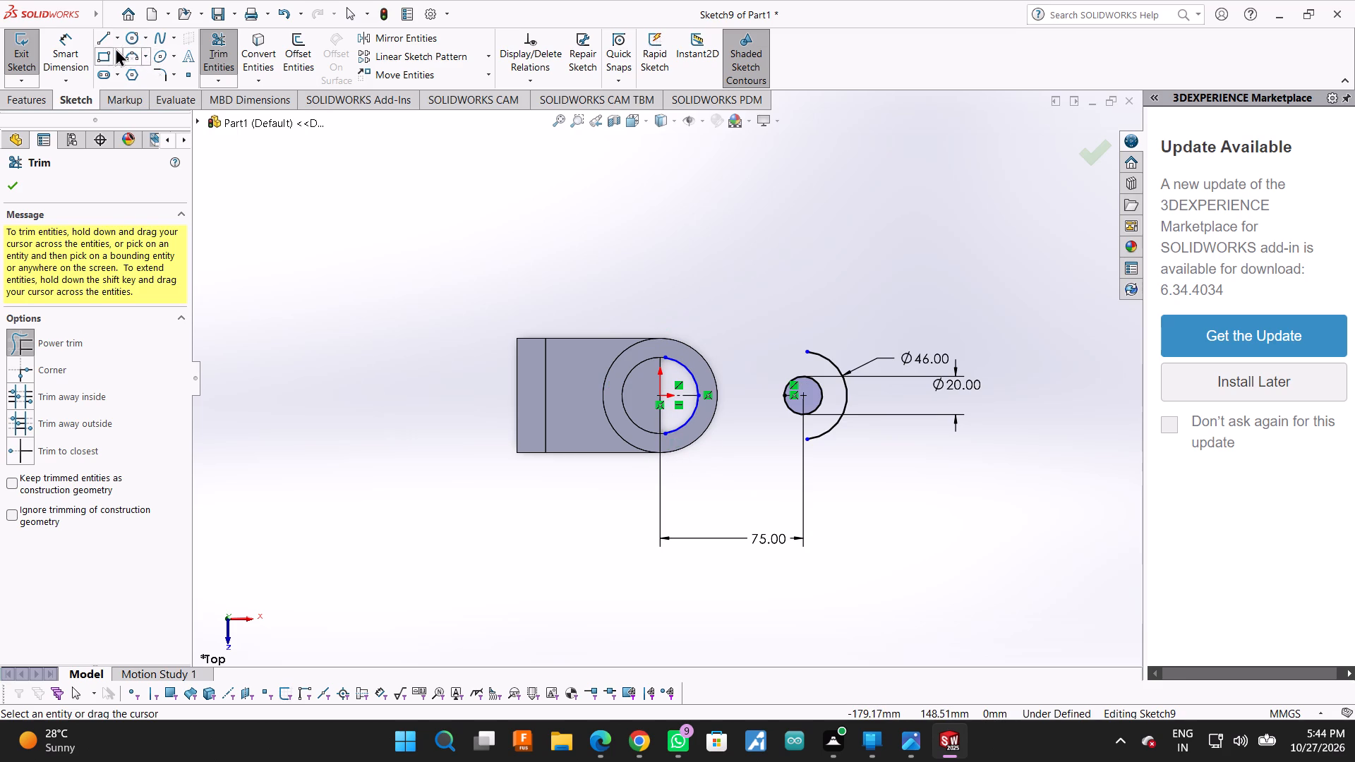
Draw a horizontal line about 57 mm from the 46 mm arc's upper end to the outer circle, plus a vertical line about 18 mm to the inner arc.
left_click(105, 42)
scroll(851, 357, "down", 1)
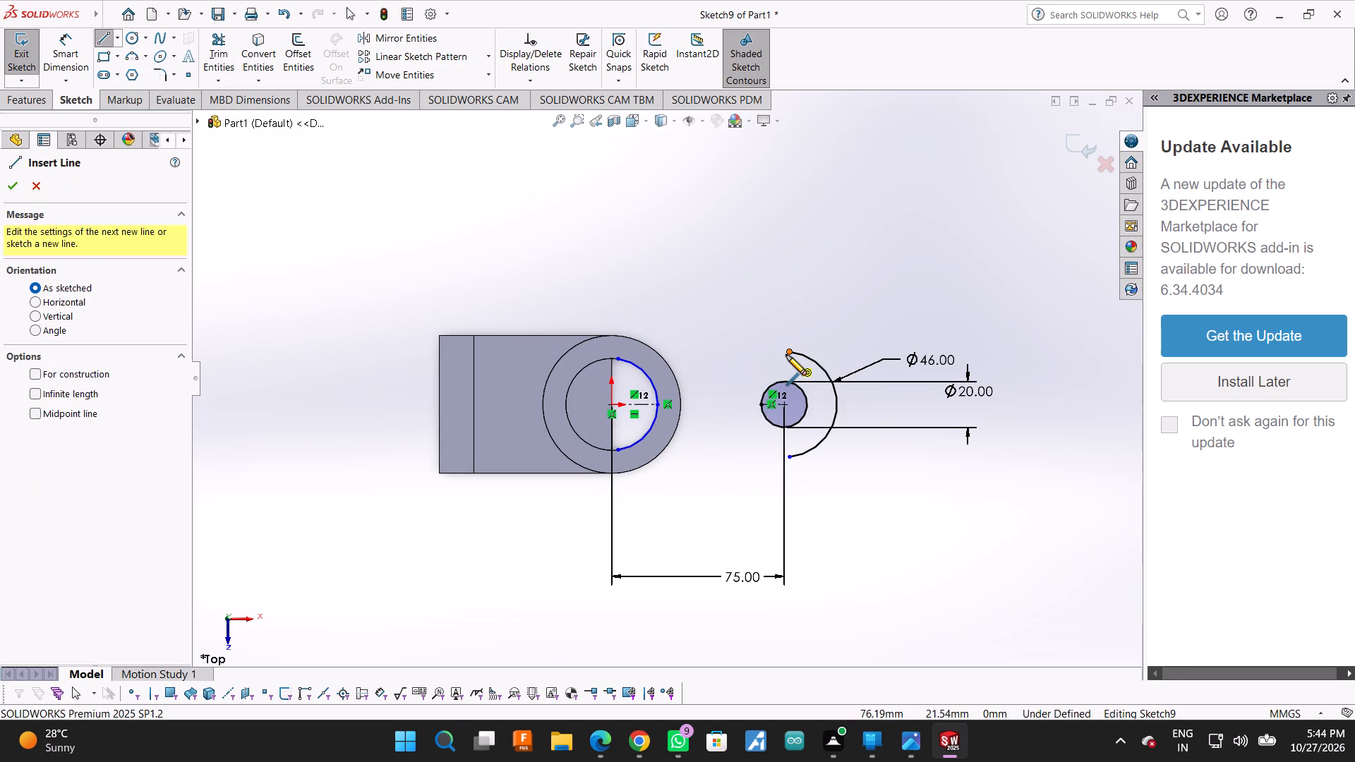
left_click(788, 352)
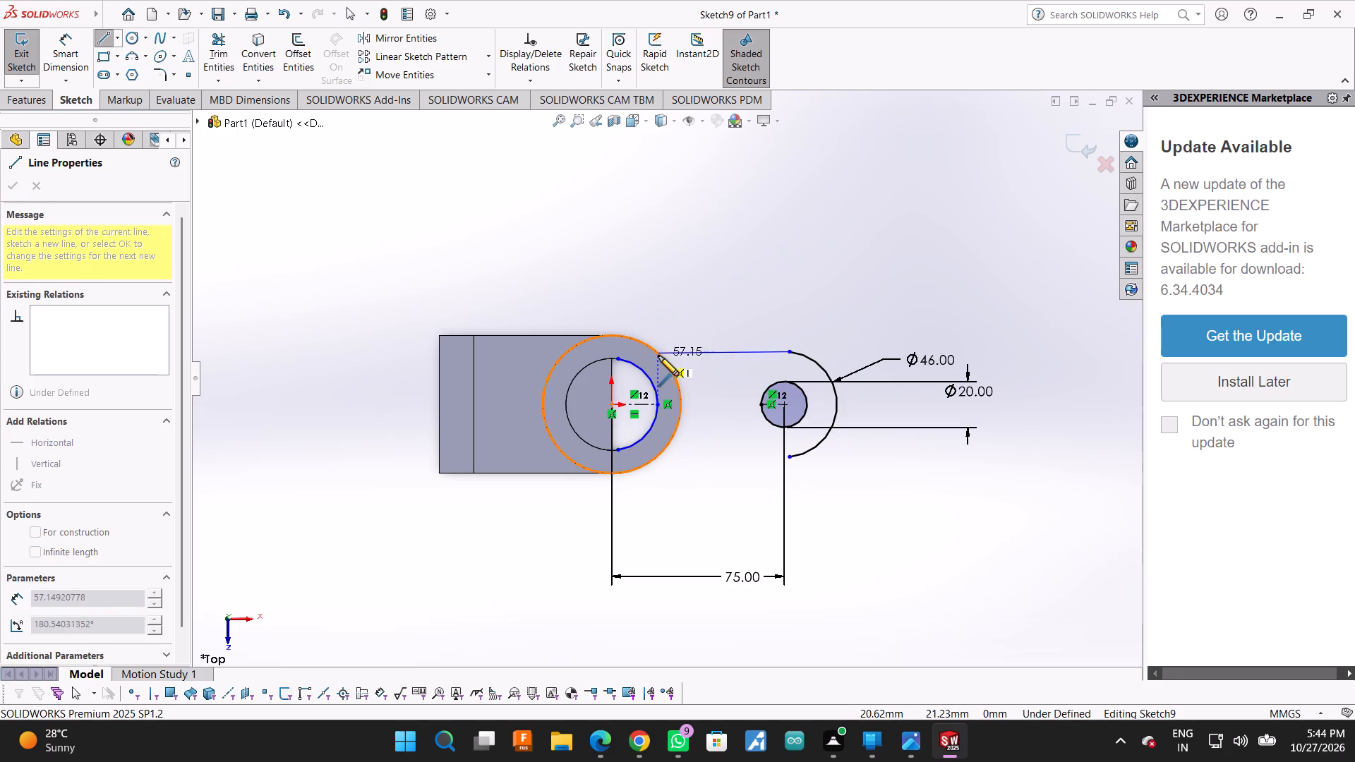
left_click(658, 356)
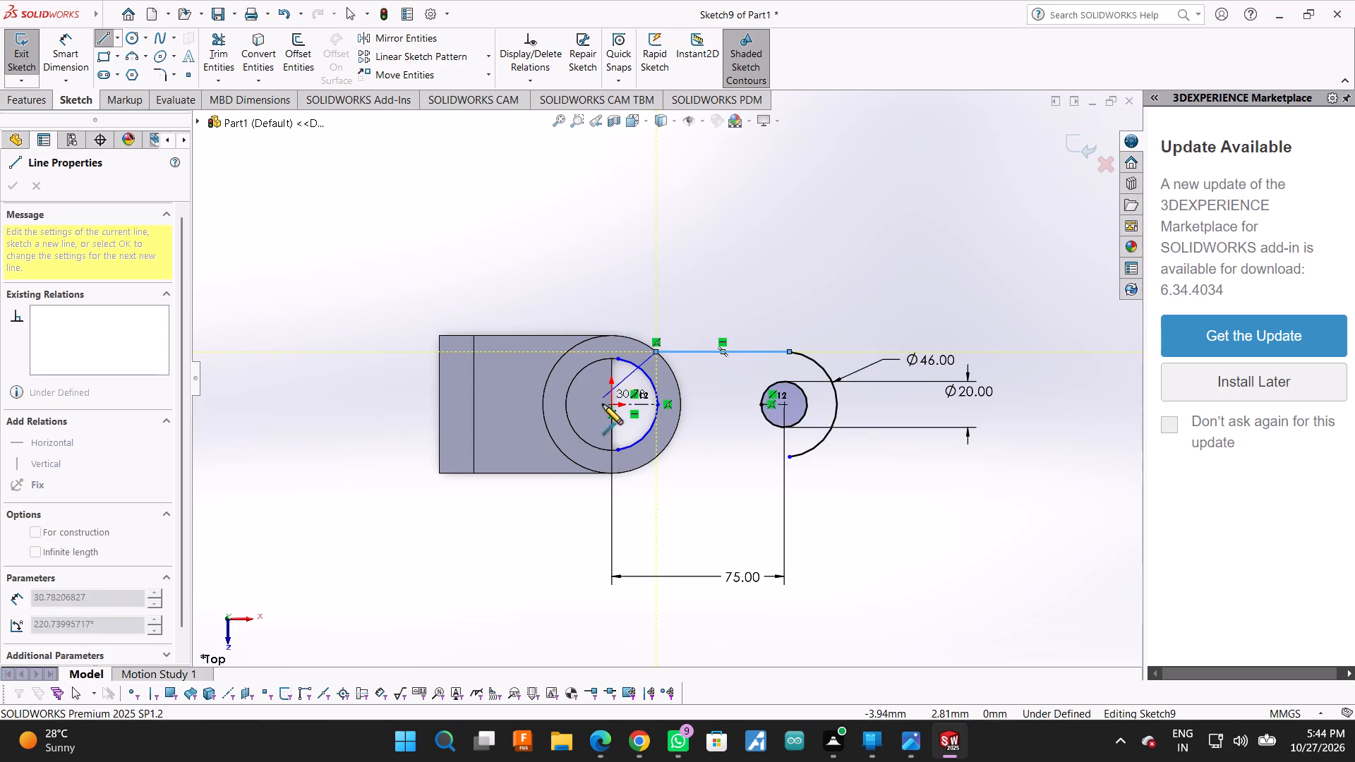
scroll(660, 435, "down", 2)
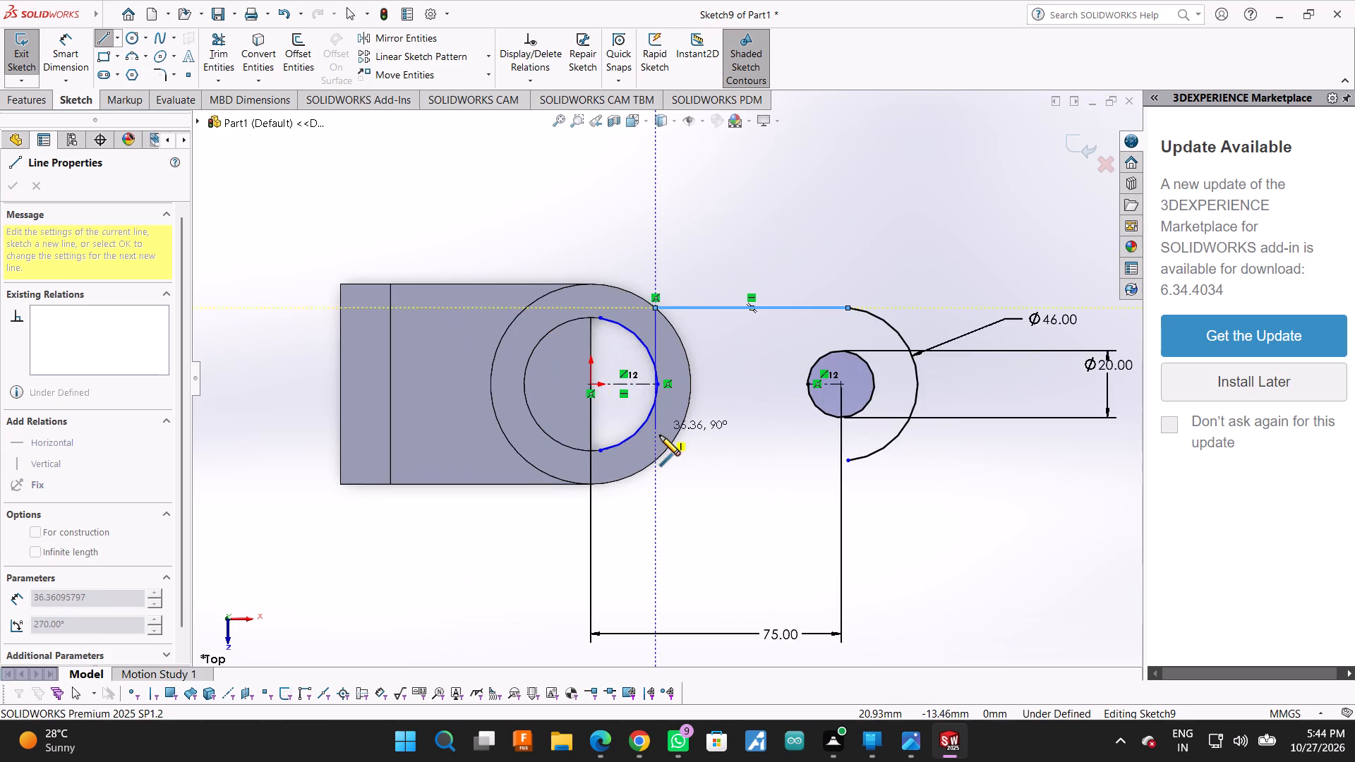
scroll(660, 435, "down", 4)
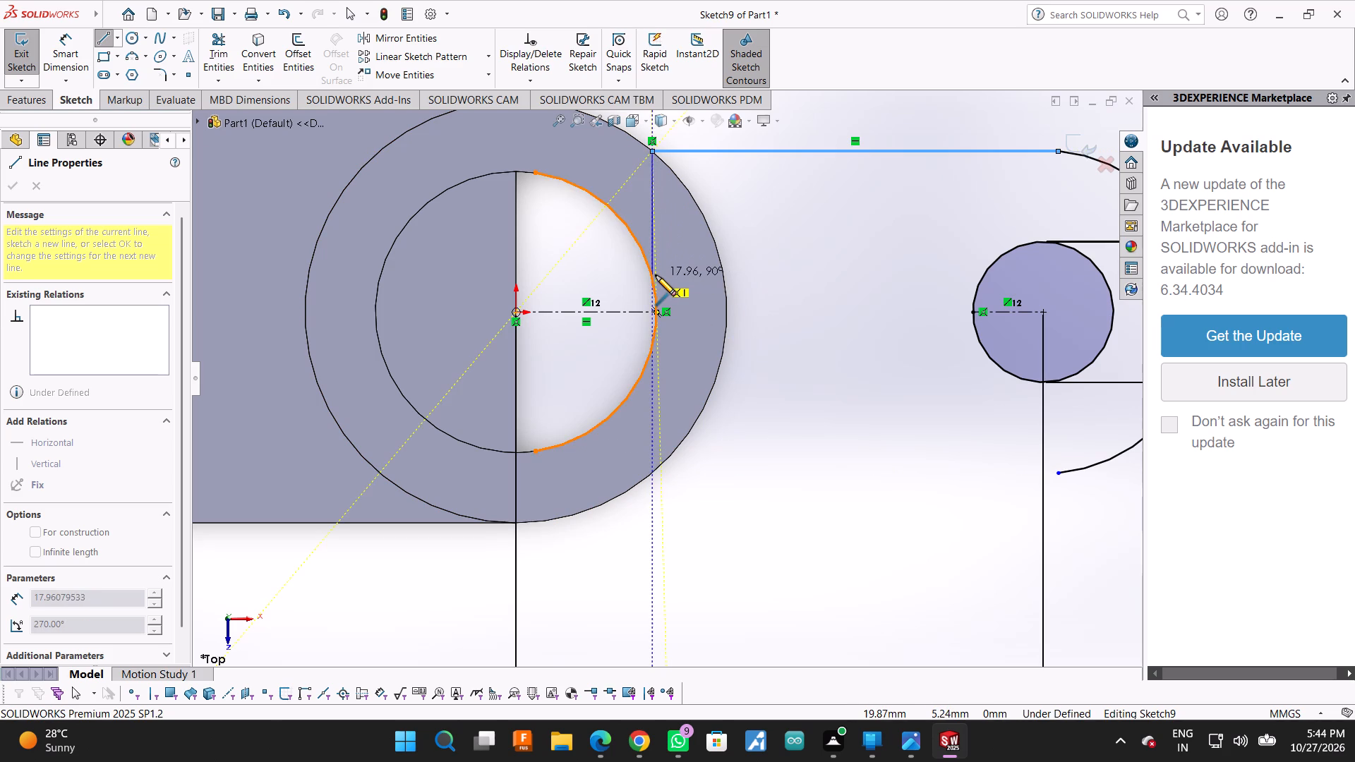
left_click(656, 275)
key("Escape")
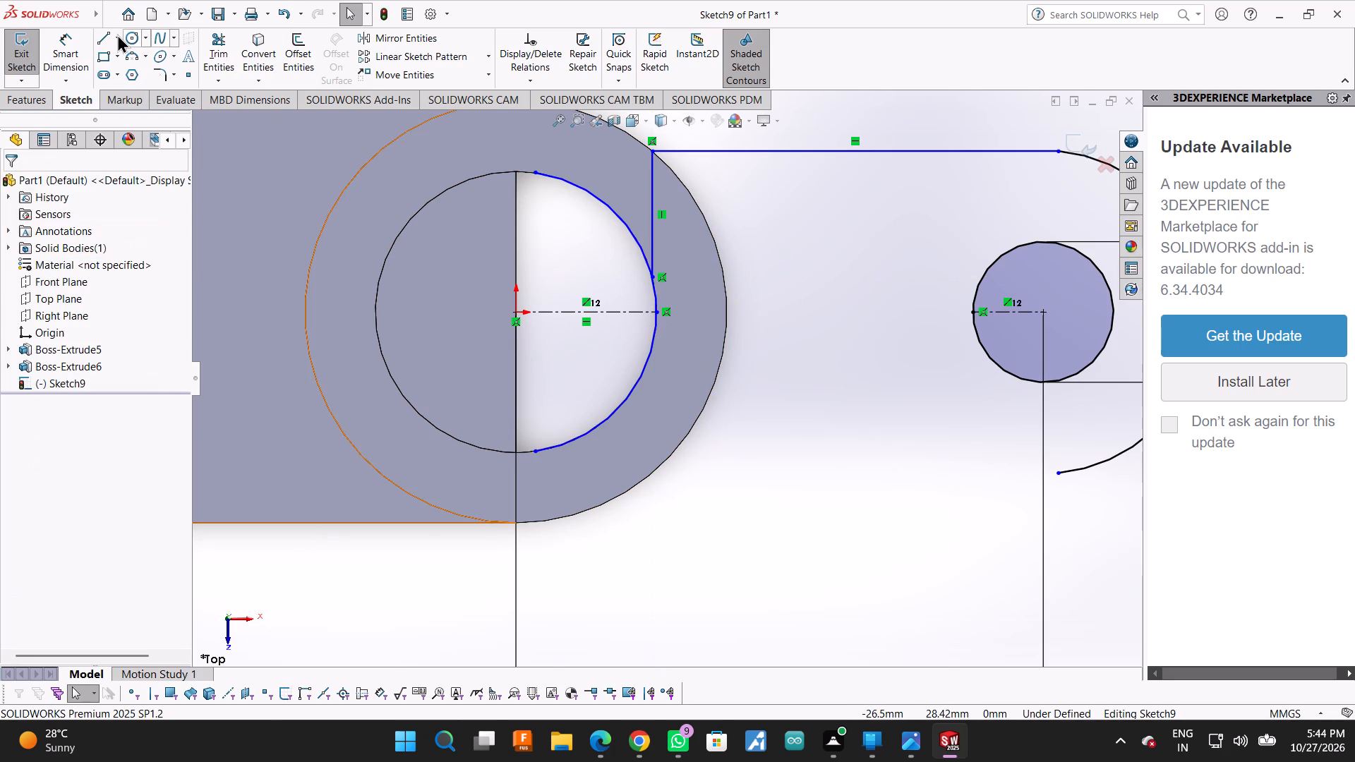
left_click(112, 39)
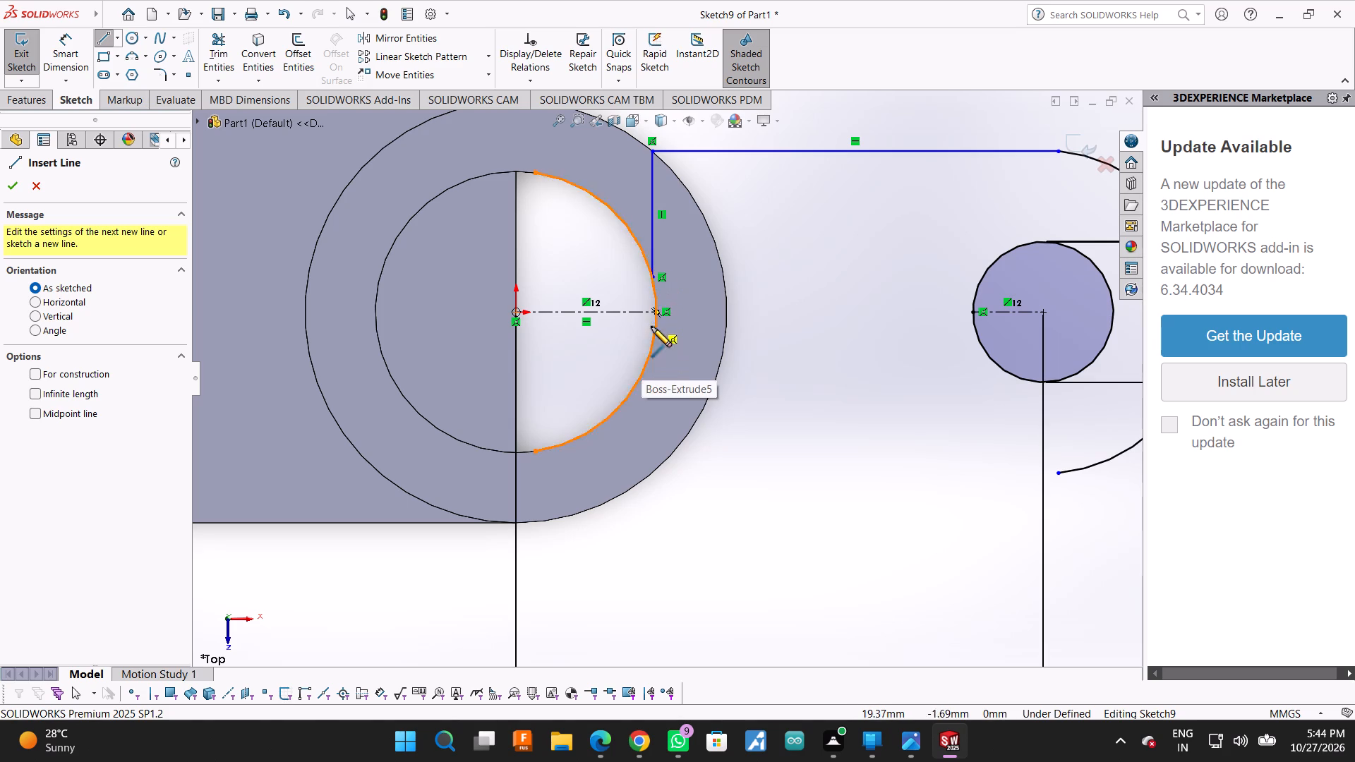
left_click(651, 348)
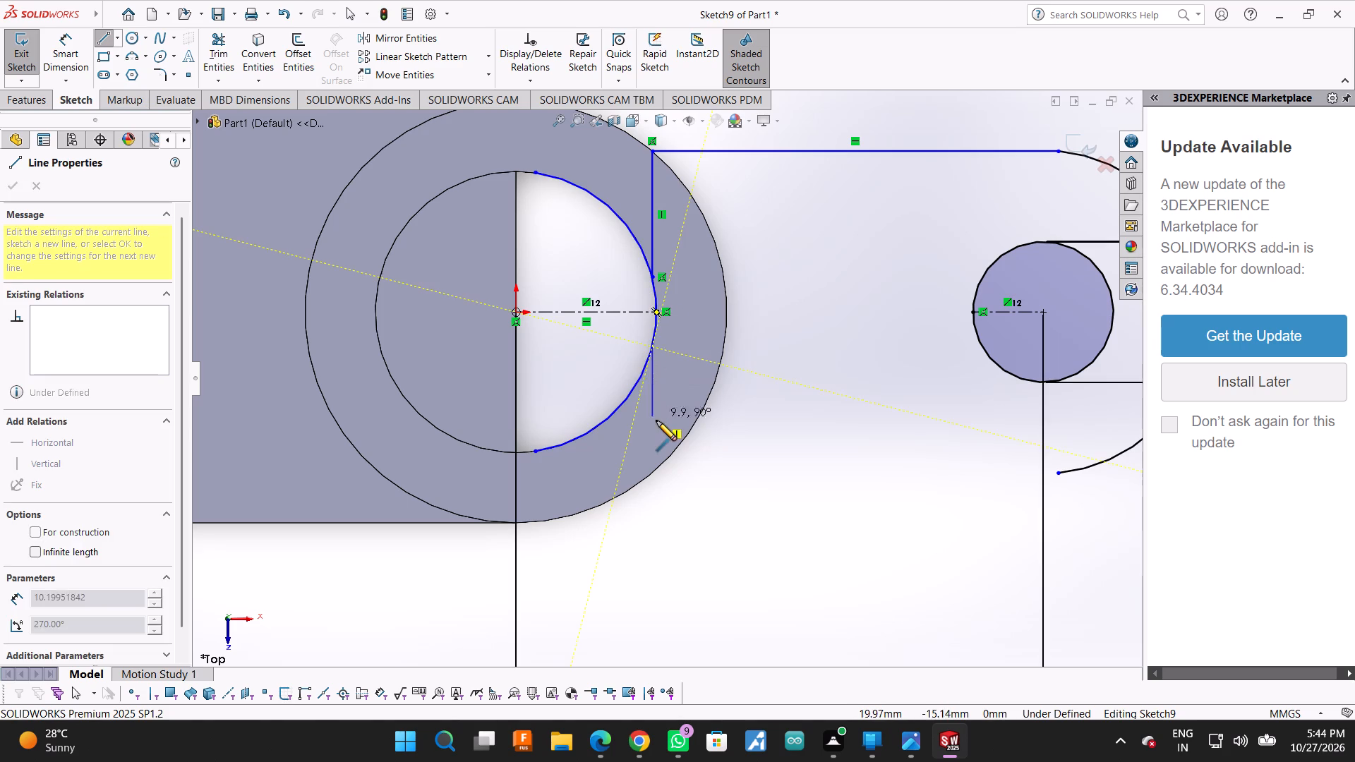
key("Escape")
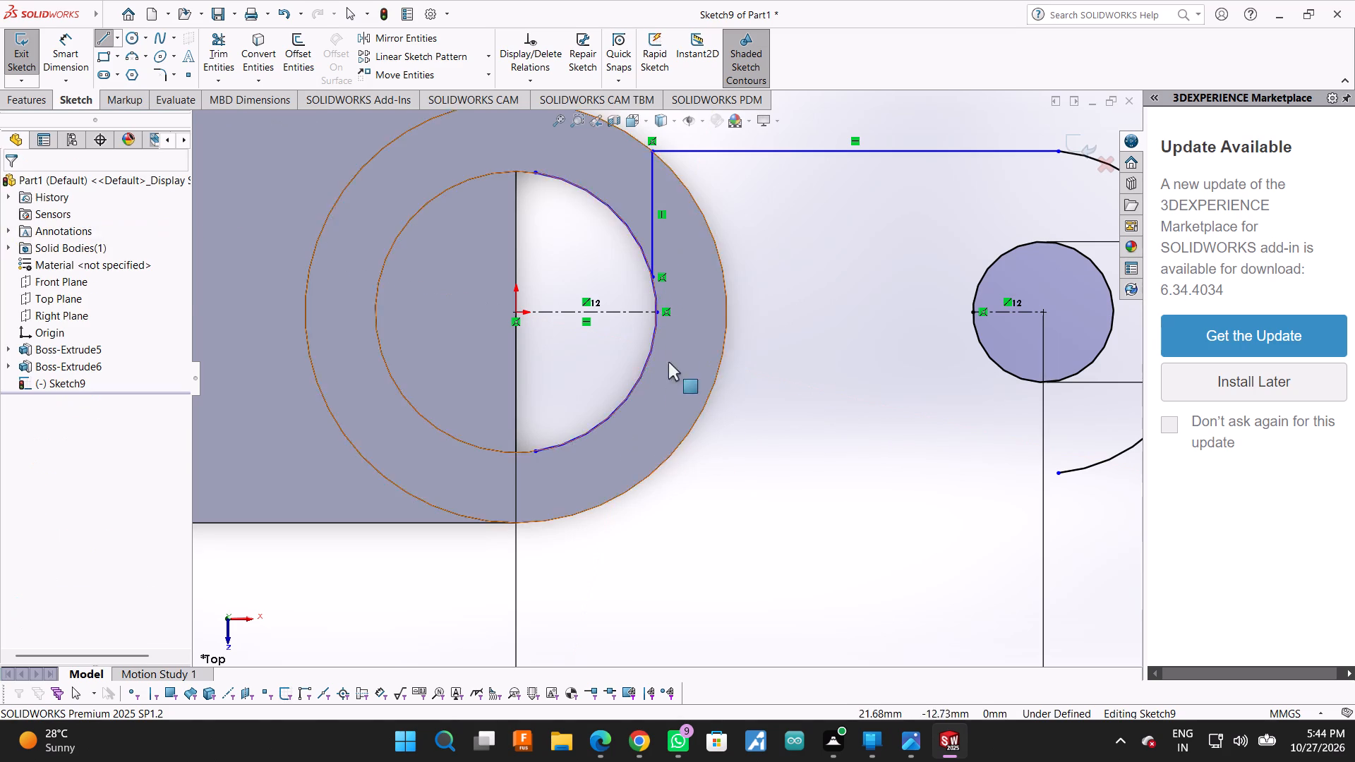
Draw a horizontal line about 58 mm from the arc's lower end to the outer circle, plus a near-vertical line about 19 mm to the inner arc.
left_click(101, 41)
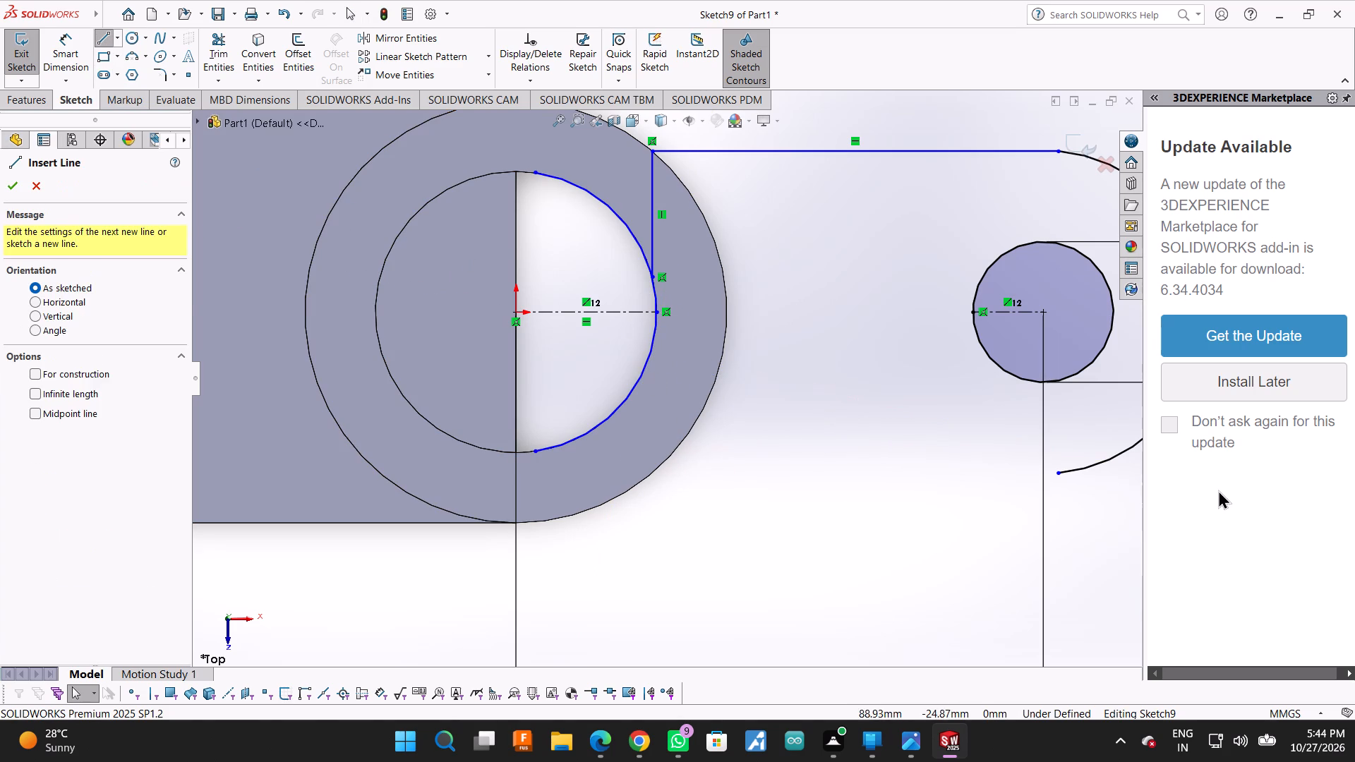
left_click(1057, 473)
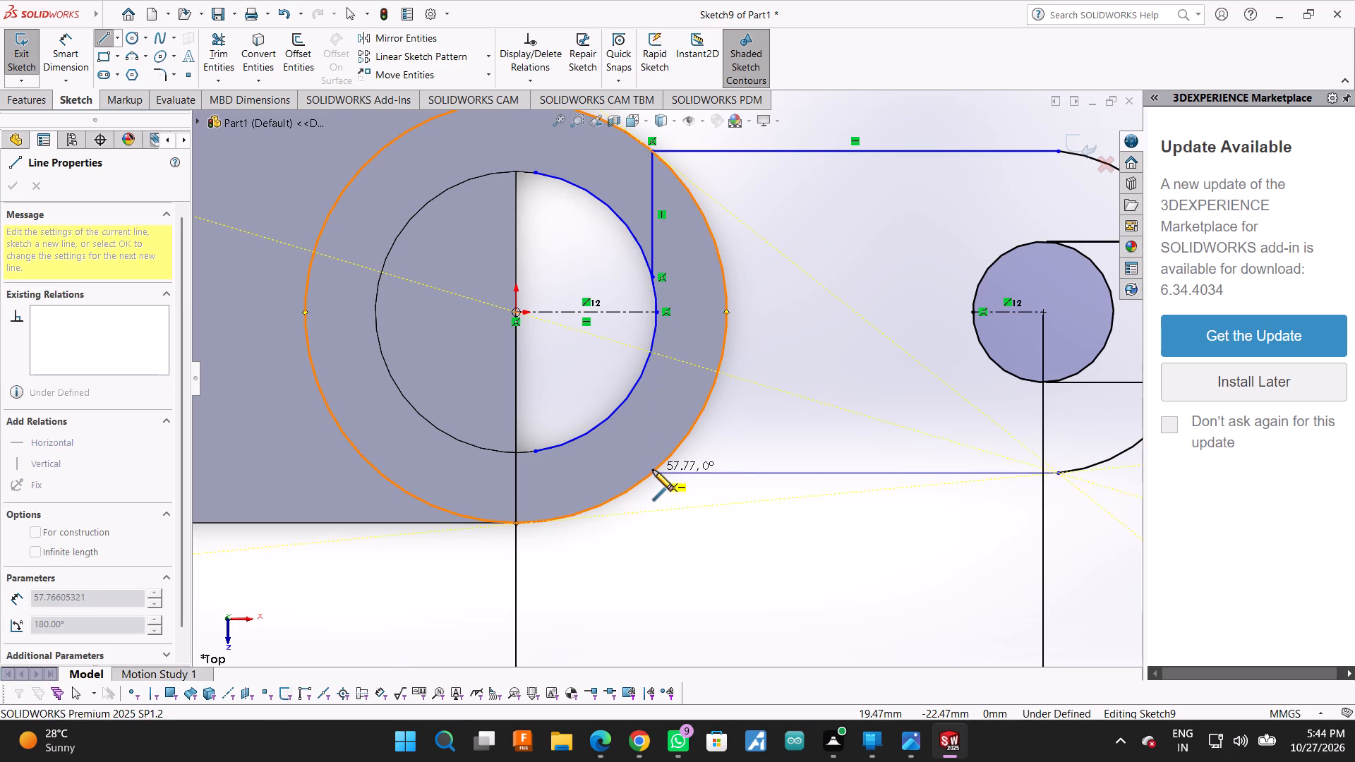
left_click(653, 470)
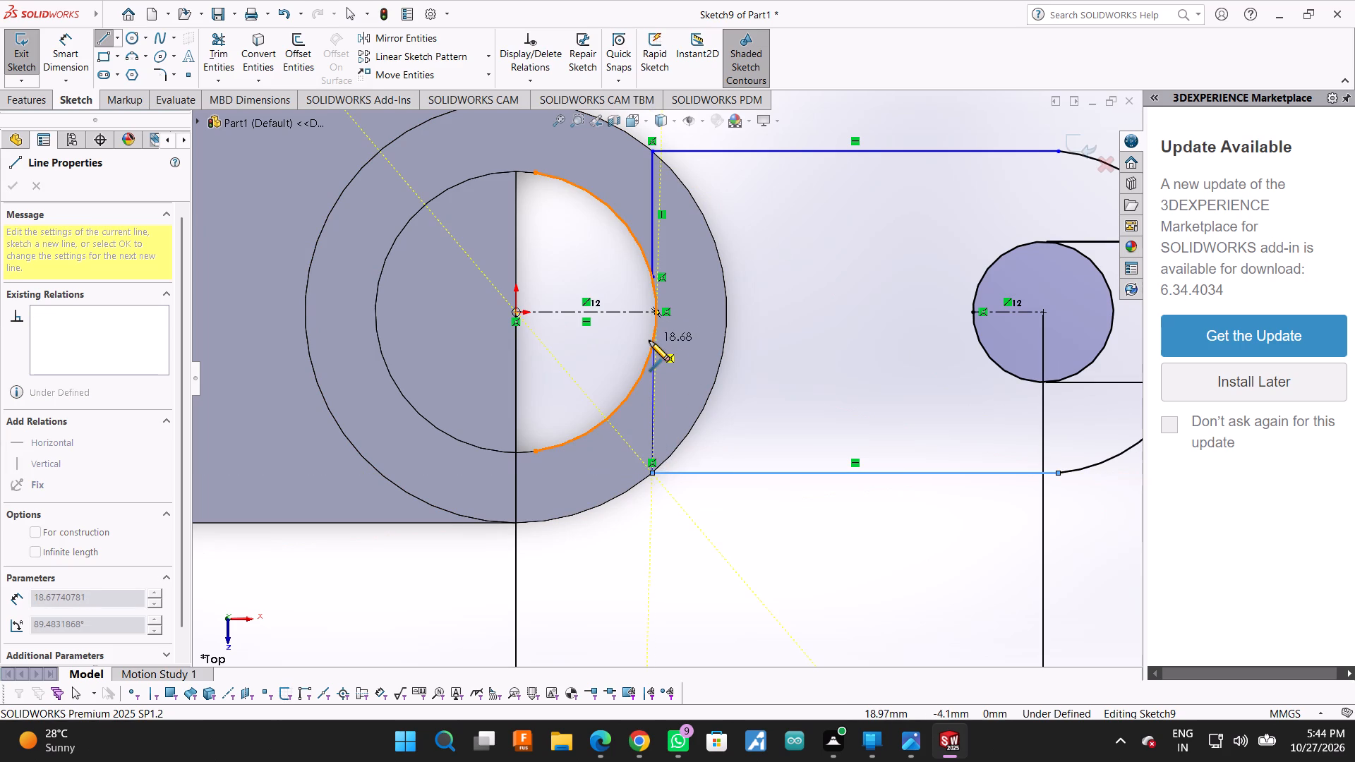
left_click(649, 341)
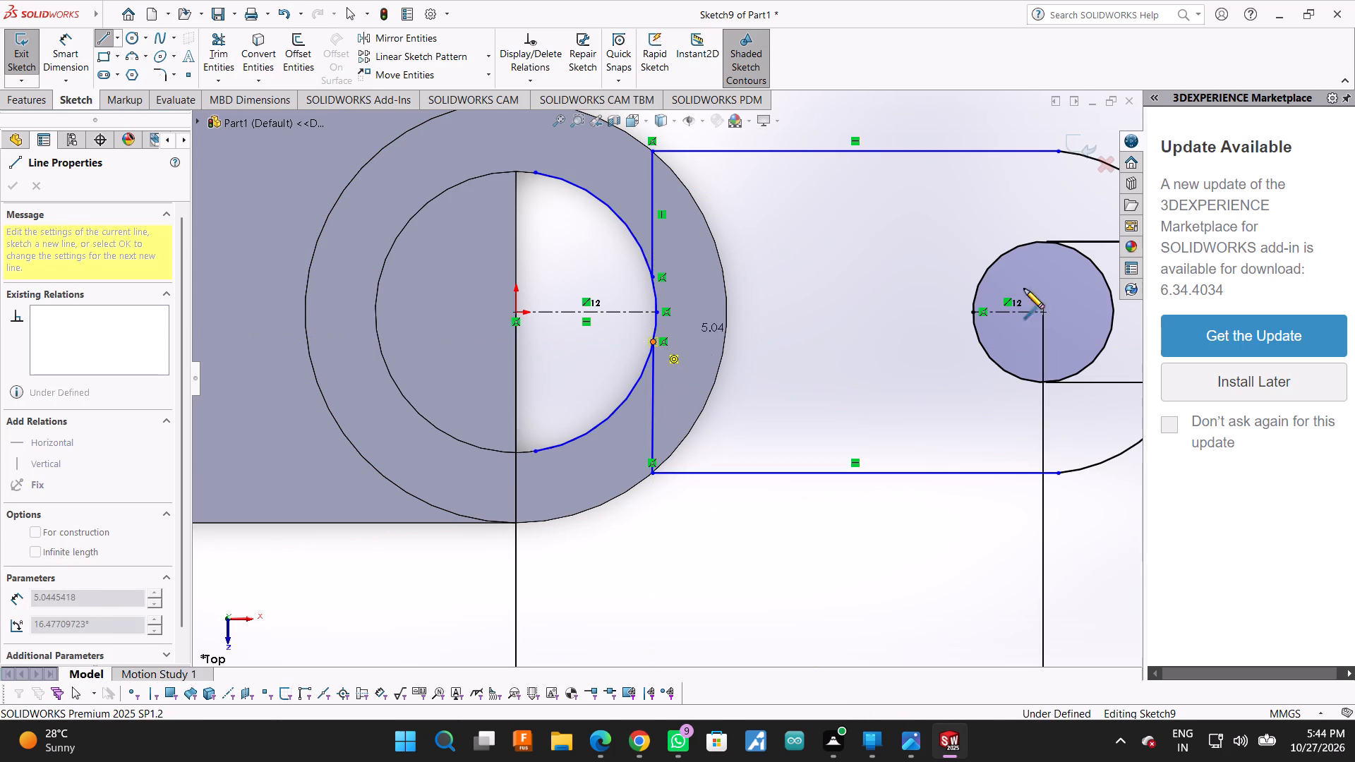
Trim the inner arc's upper and lower leftovers and the centerline inside the cylinder bore to close the arm profile.
left_click(207, 44)
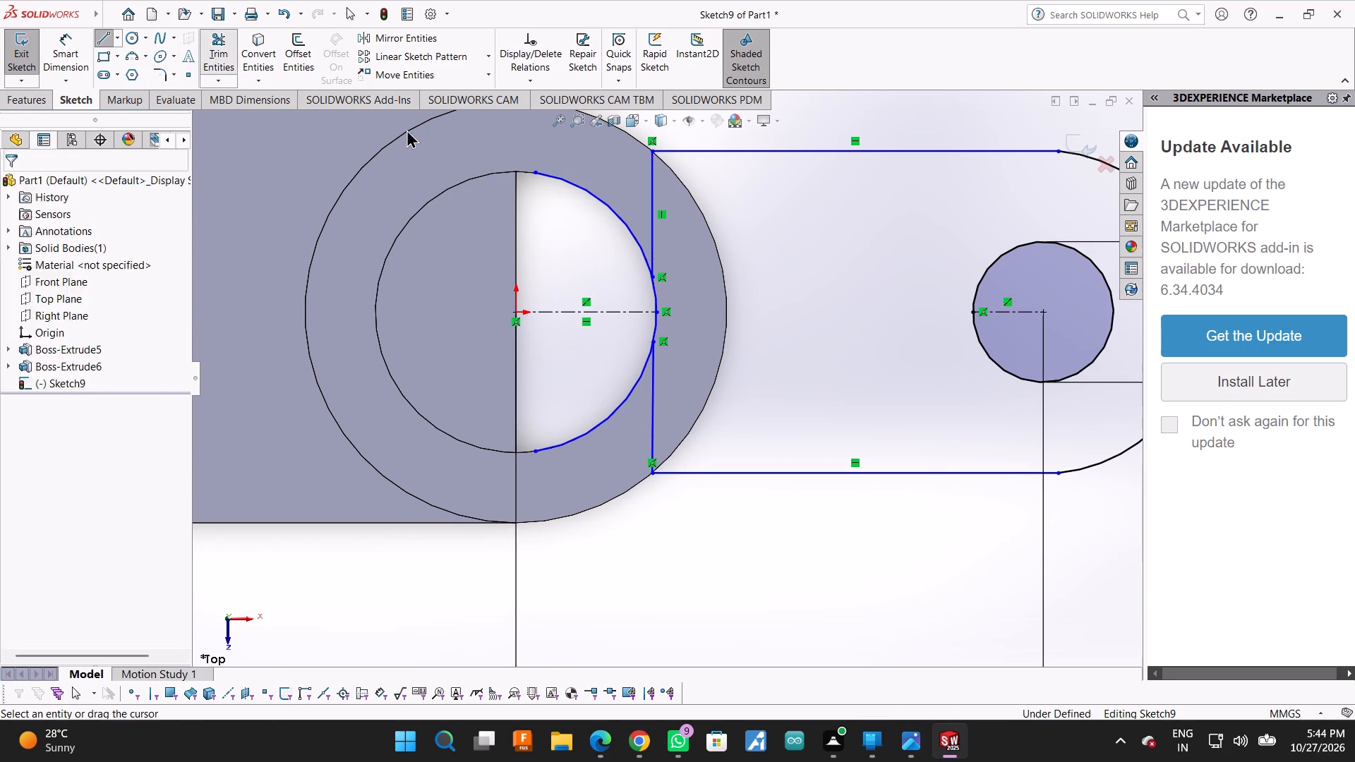
left_click_drag(575, 157, 599, 466)
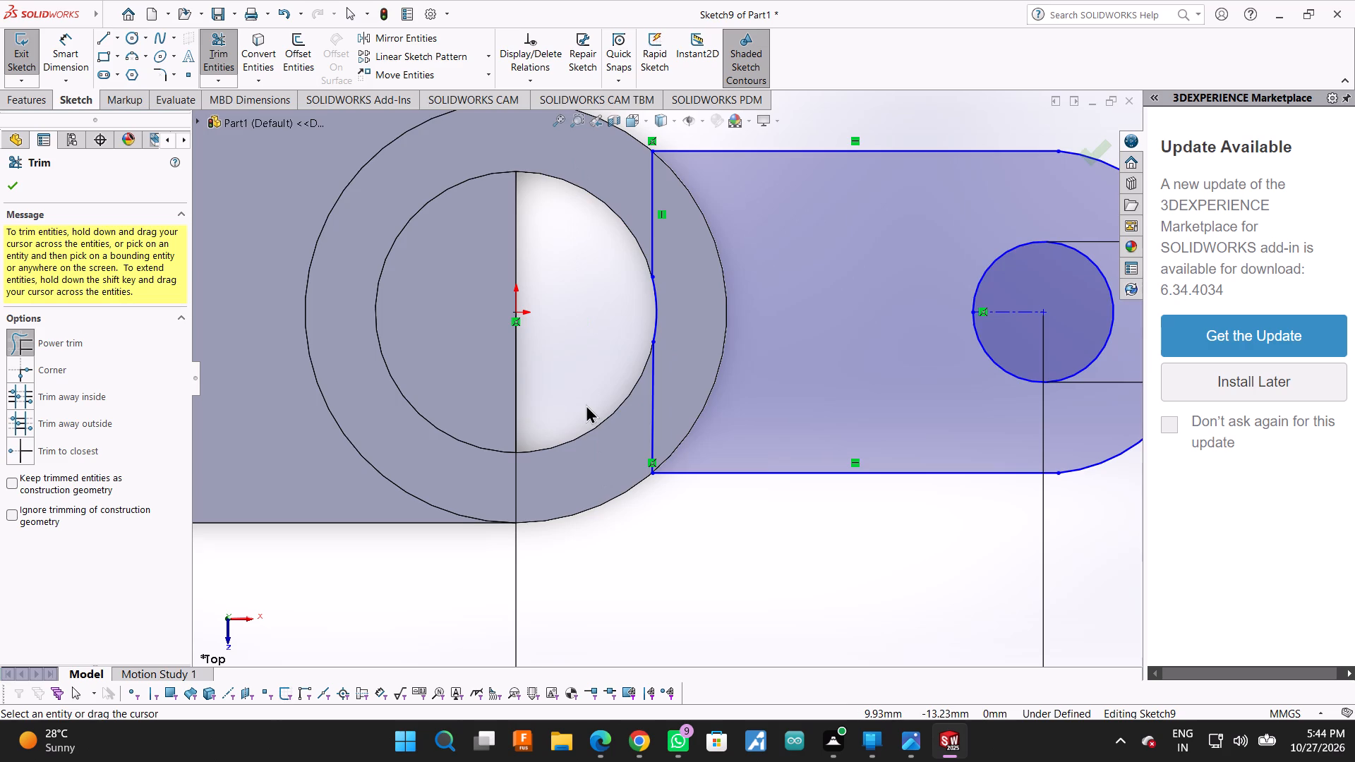
scroll(586, 404, "up", 3)
middle_click_drag(608, 593, 626, 502)
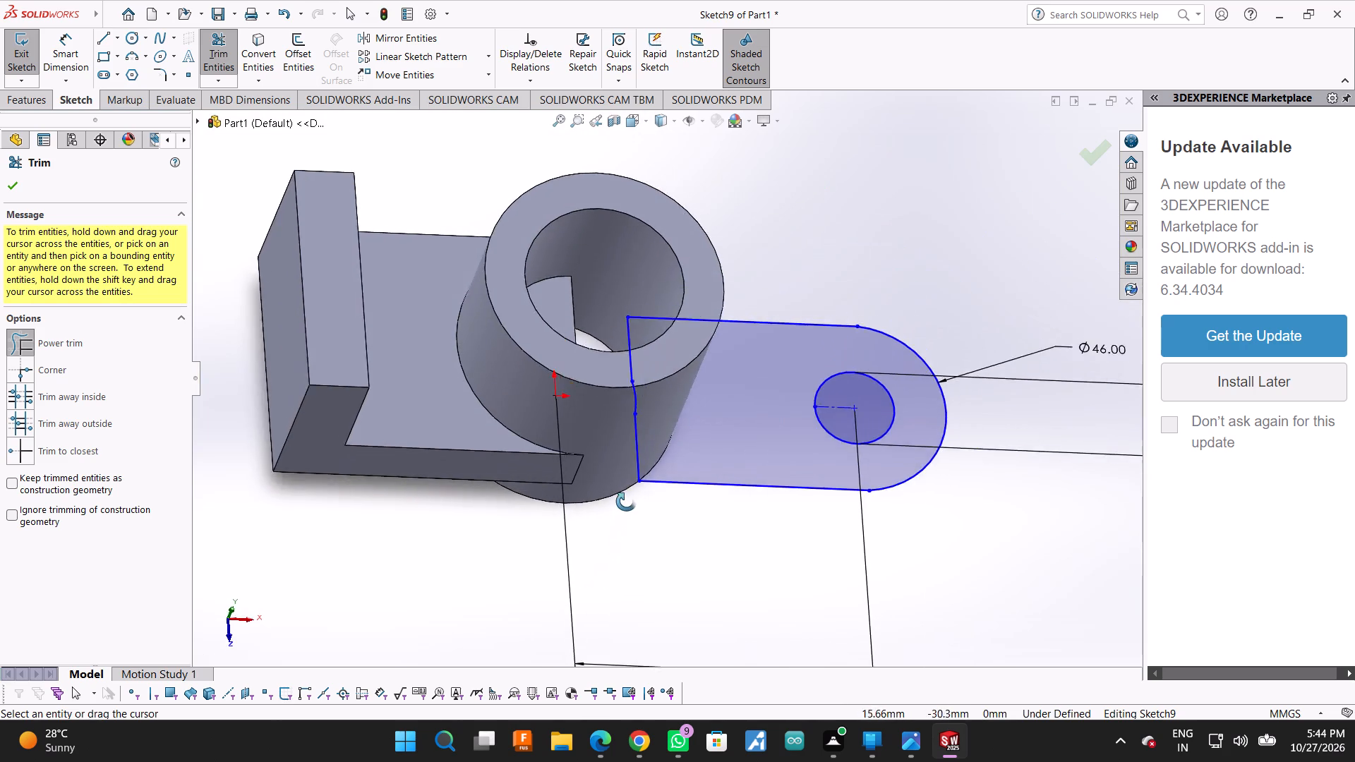
middle_click_drag(626, 502, 603, 437)
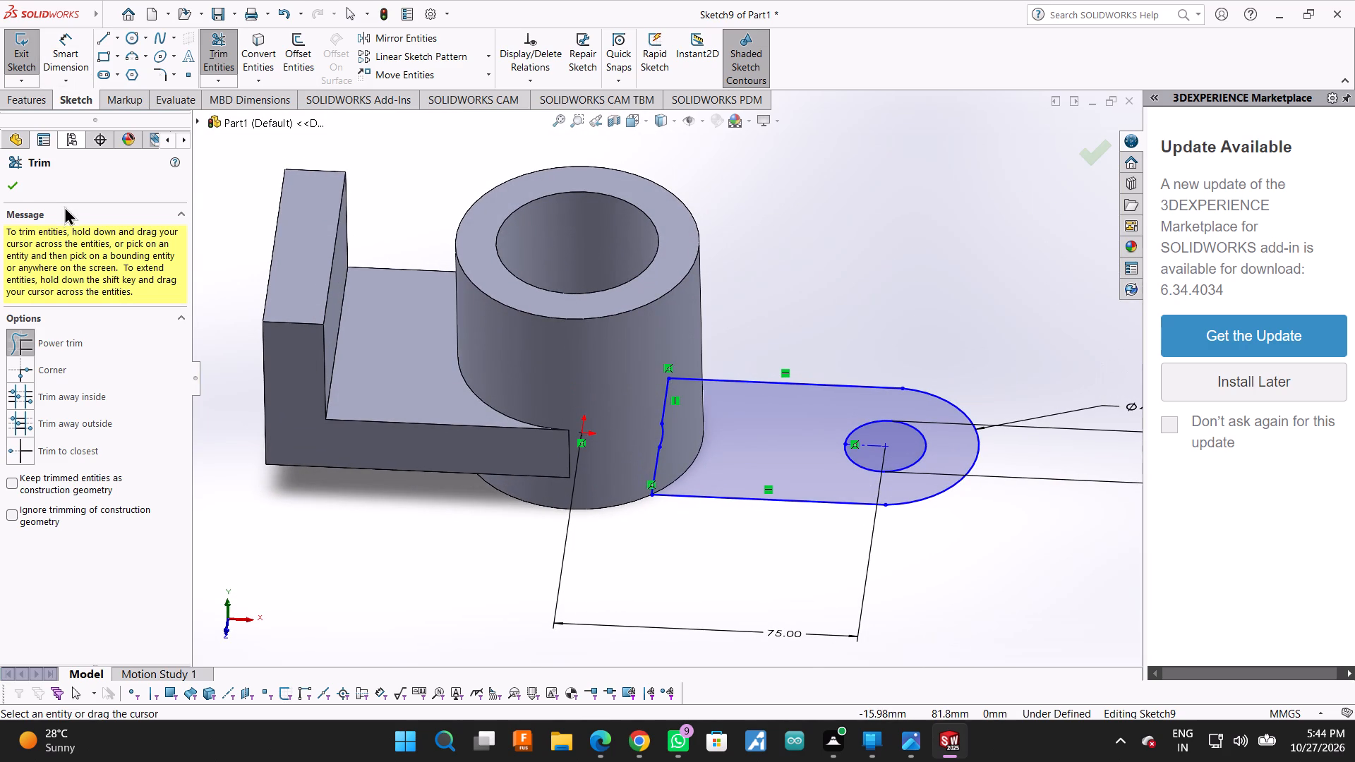
left_click(13, 176)
Extrude the arm profile as a Blind 15 mm boss from the sketch plane, merged with the existing body.
left_click(66, 97)
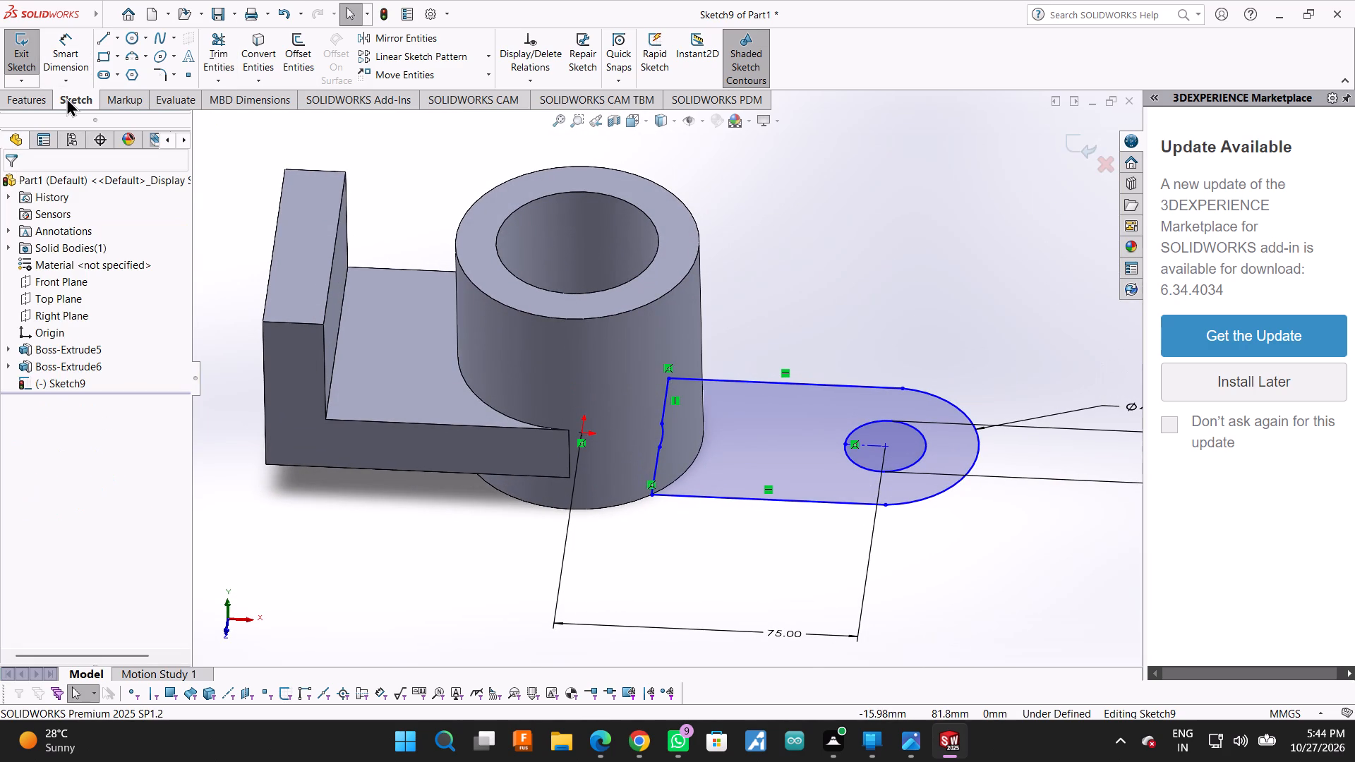
left_click(35, 100)
left_click(32, 46)
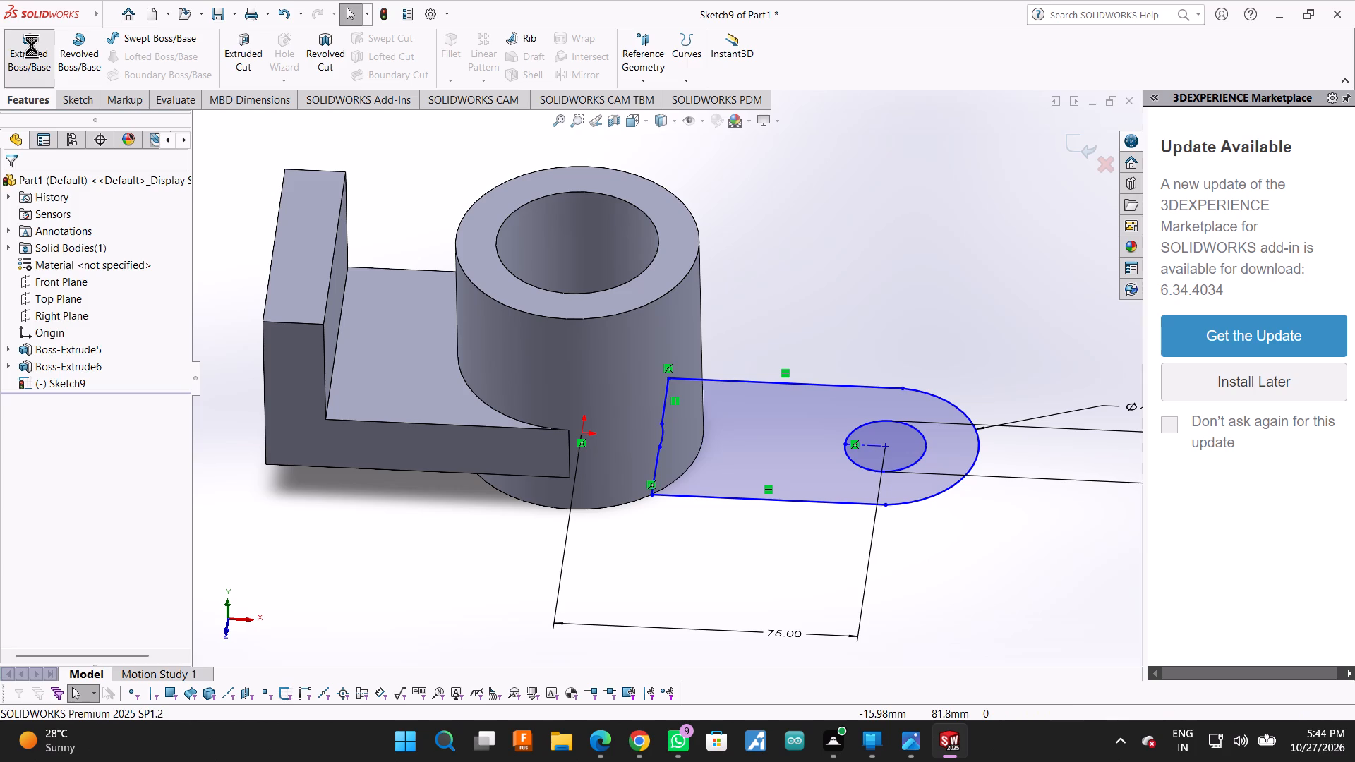
left_click(8, 190)
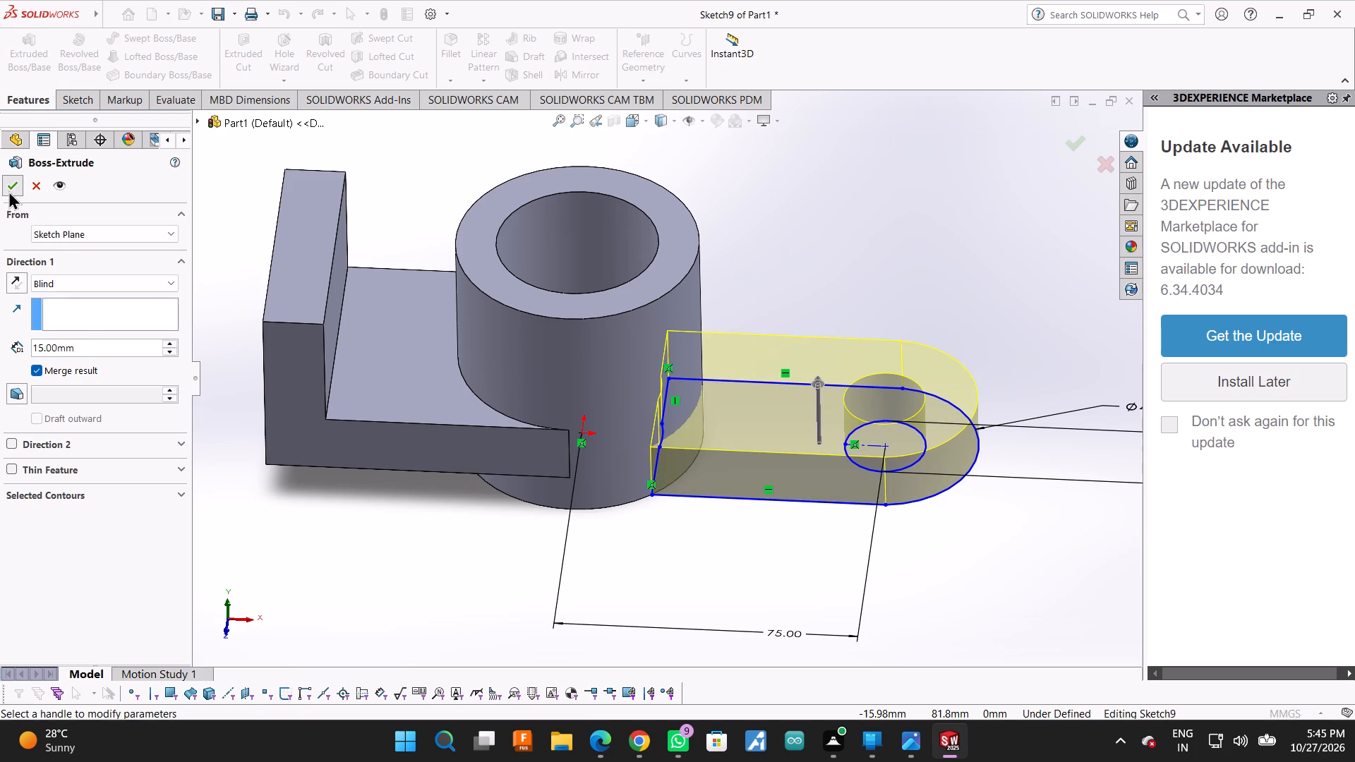
On the Front Plane, sketch a slanted line about 49 mm long from the cylinder's top corner on the arm side to the arm's top edge.
middle_click_drag(620, 562, 601, 478)
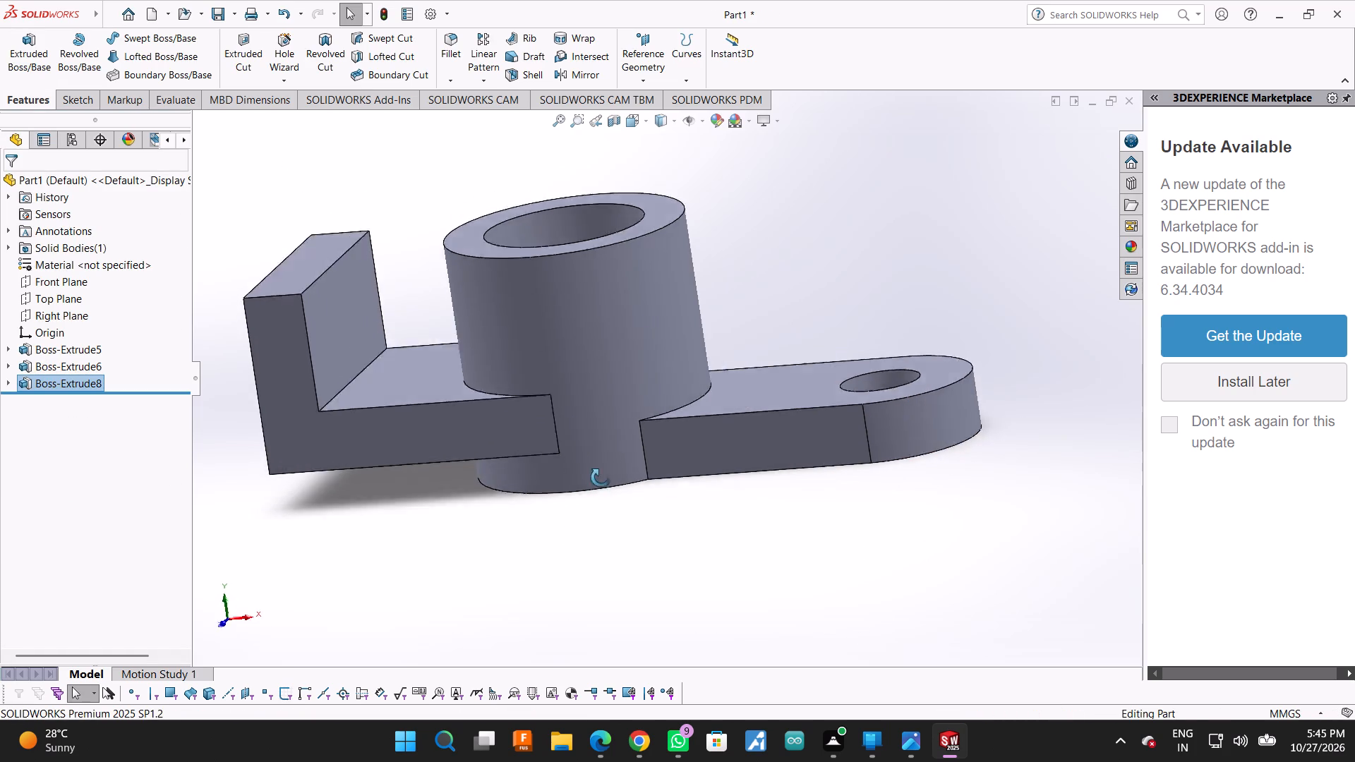
middle_click_drag(601, 478, 601, 473)
scroll(605, 508, "up", 2)
middle_click_drag(748, 310, 751, 368)
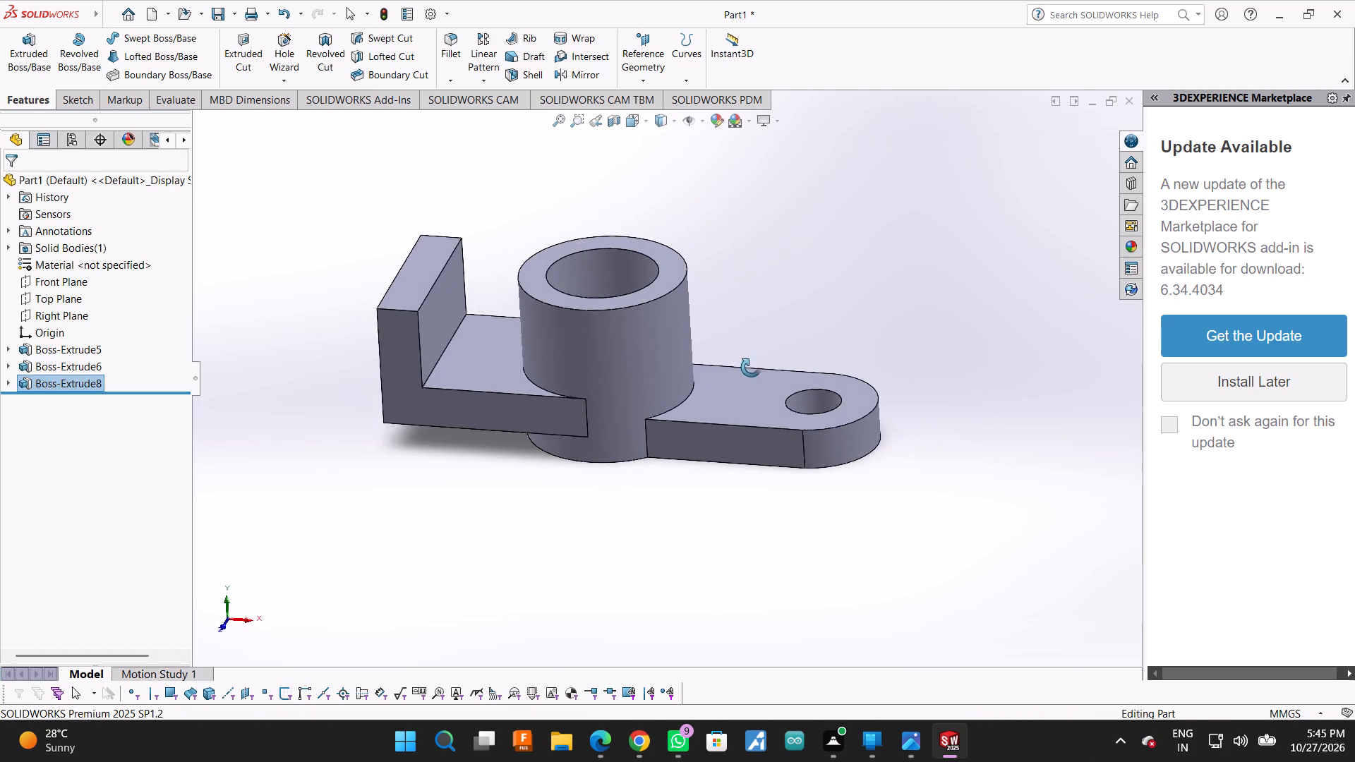
middle_click_drag(751, 368, 766, 373)
middle_click_drag(776, 346, 779, 335)
left_click(35, 278)
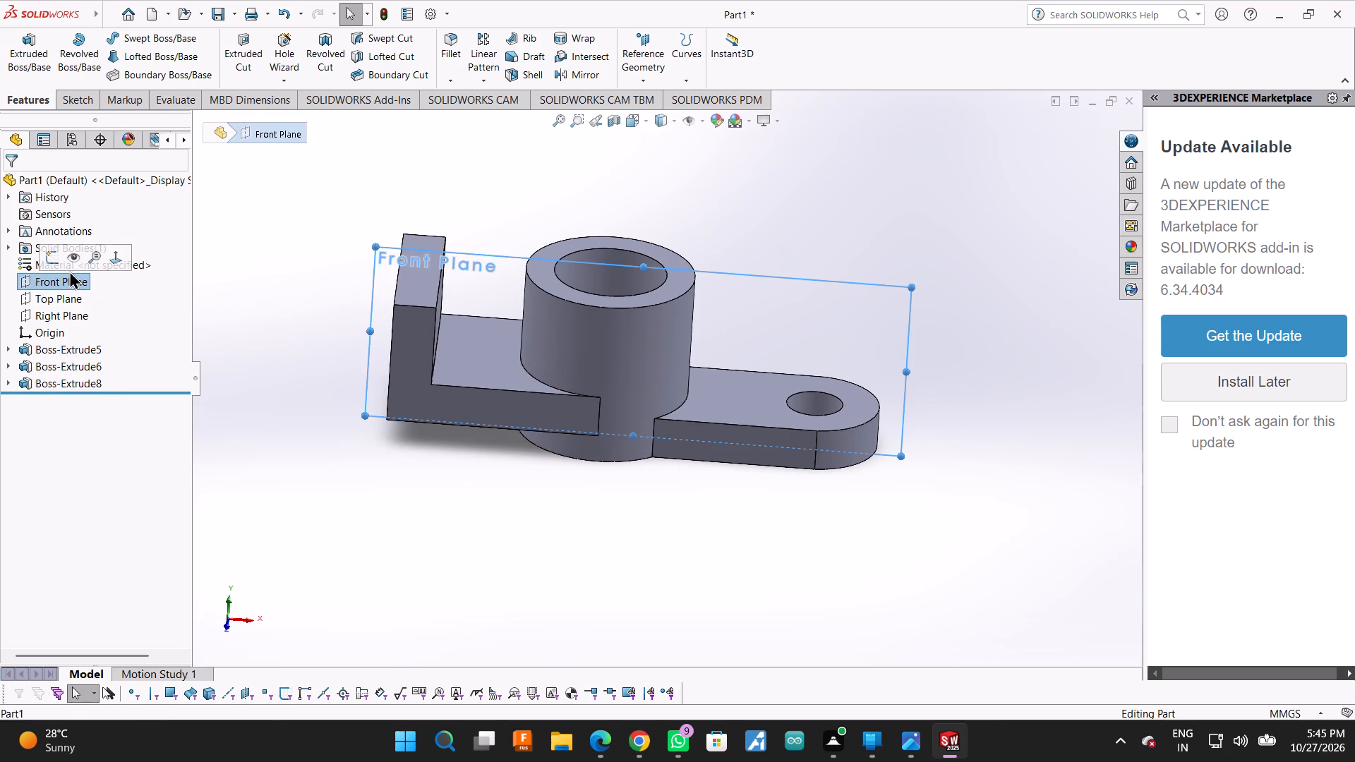
left_click(116, 260)
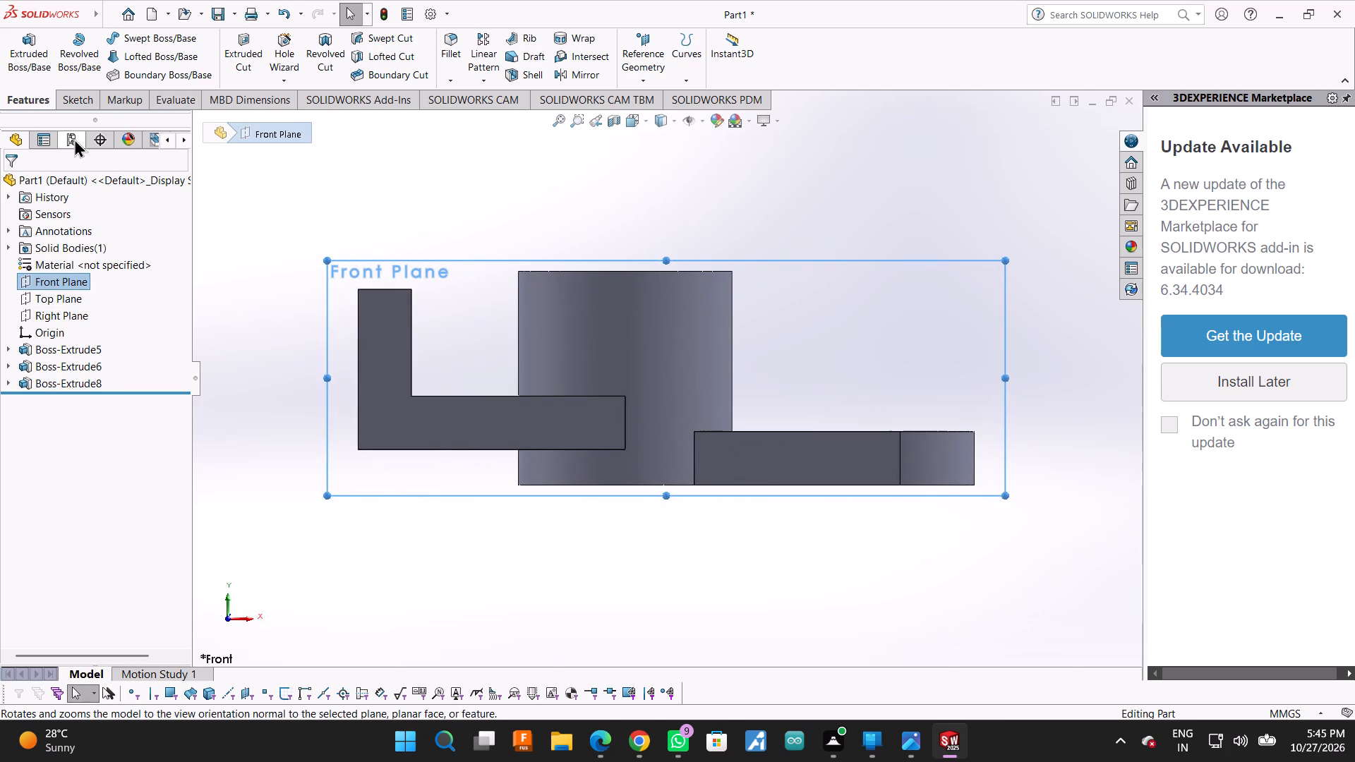
left_click(57, 102)
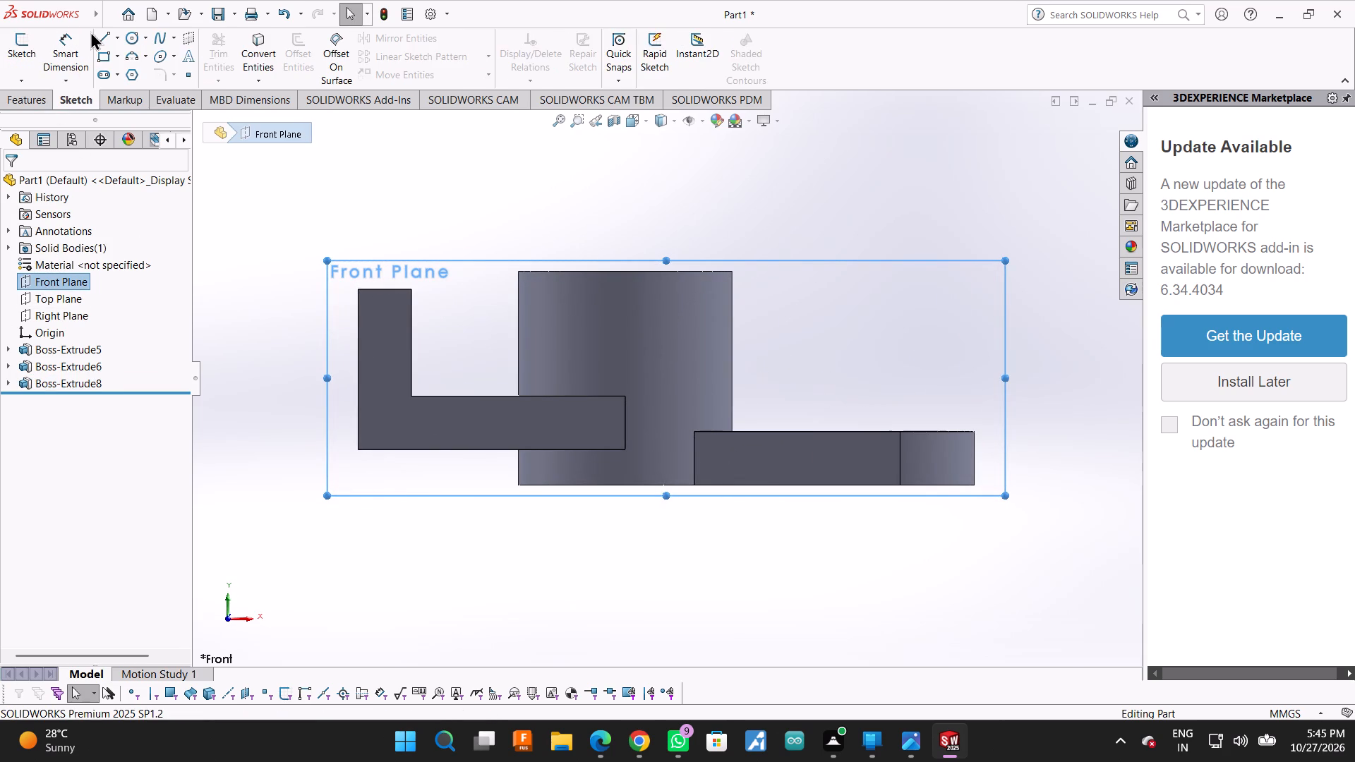
left_click(99, 35)
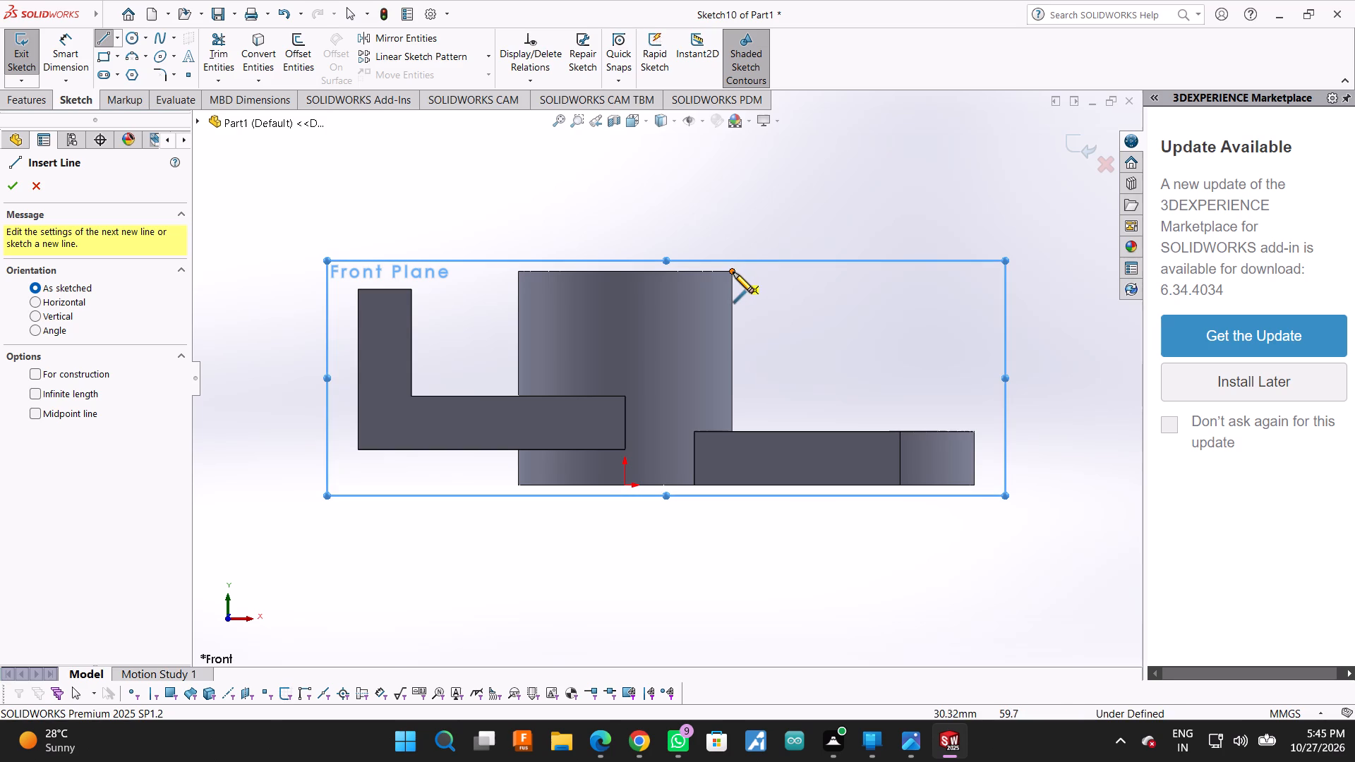
left_click(732, 271)
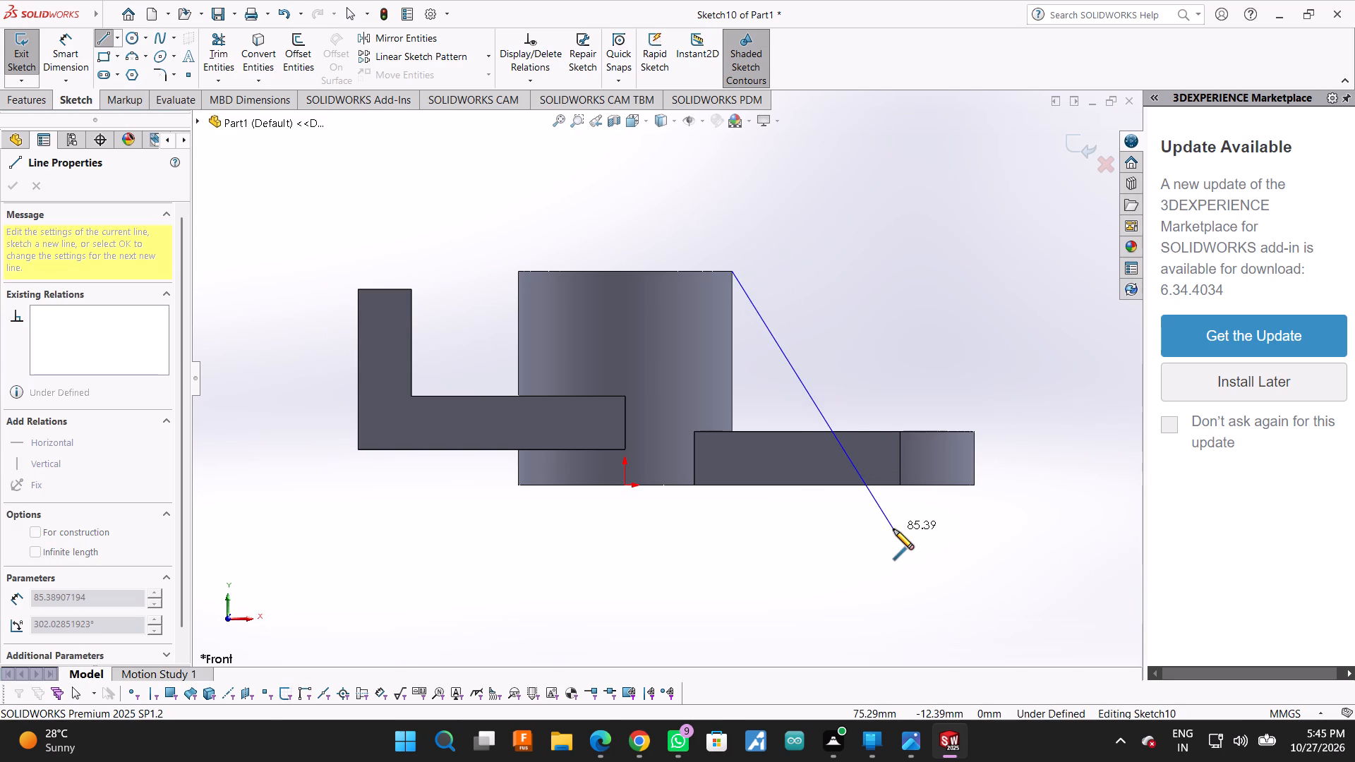
left_click(804, 430)
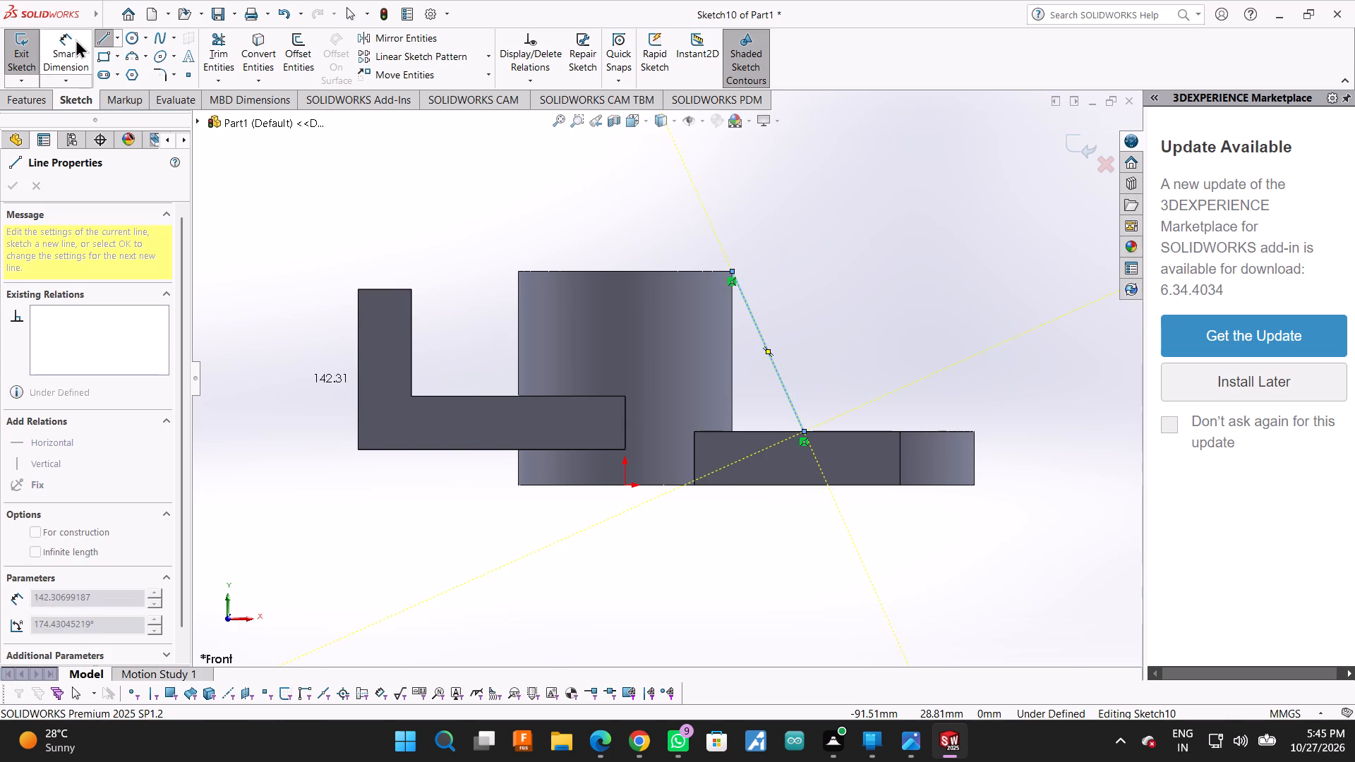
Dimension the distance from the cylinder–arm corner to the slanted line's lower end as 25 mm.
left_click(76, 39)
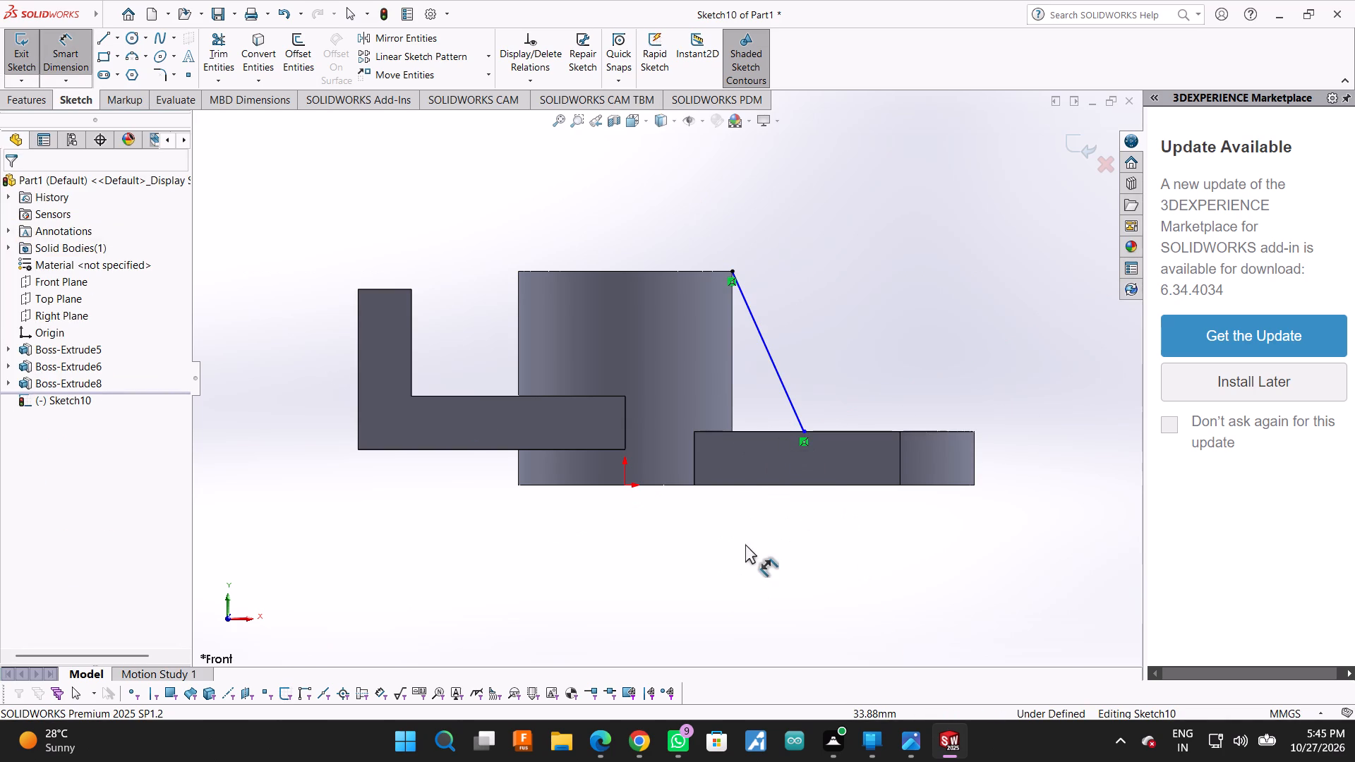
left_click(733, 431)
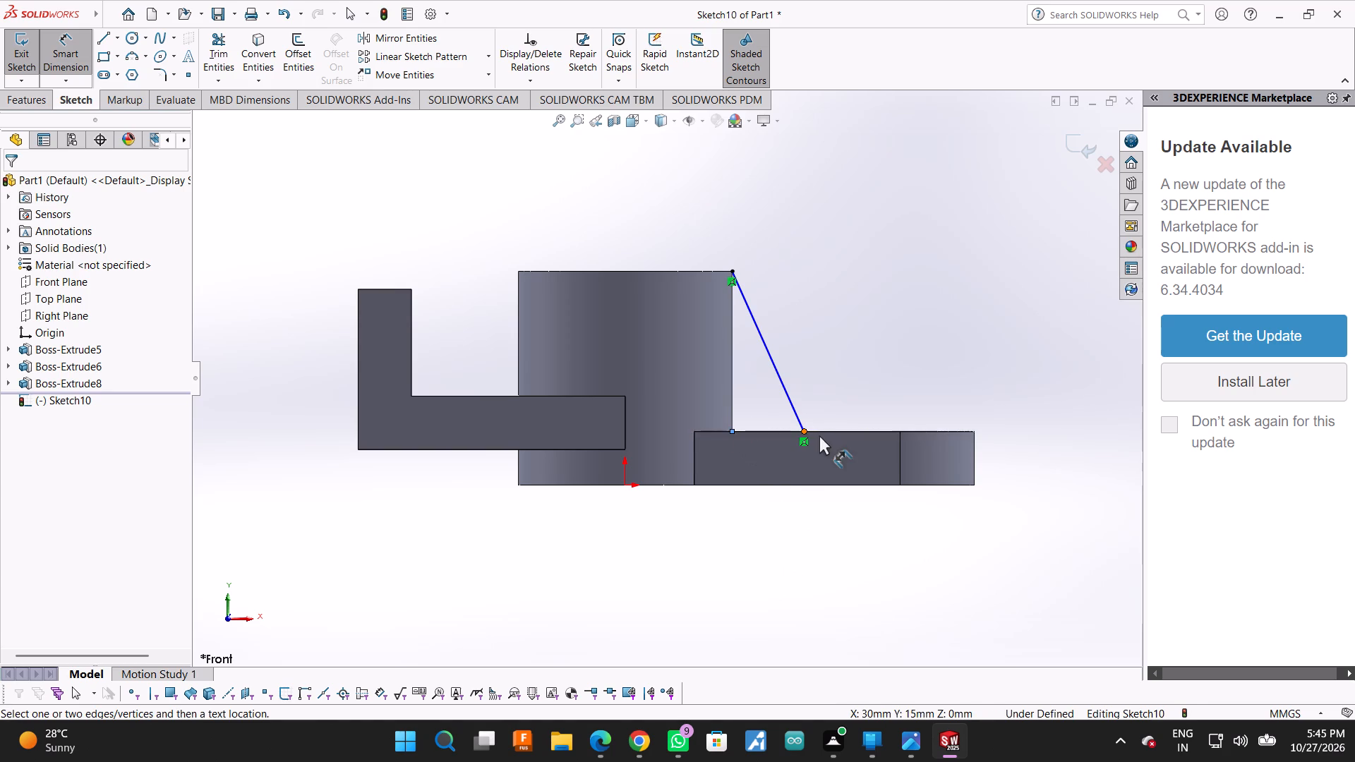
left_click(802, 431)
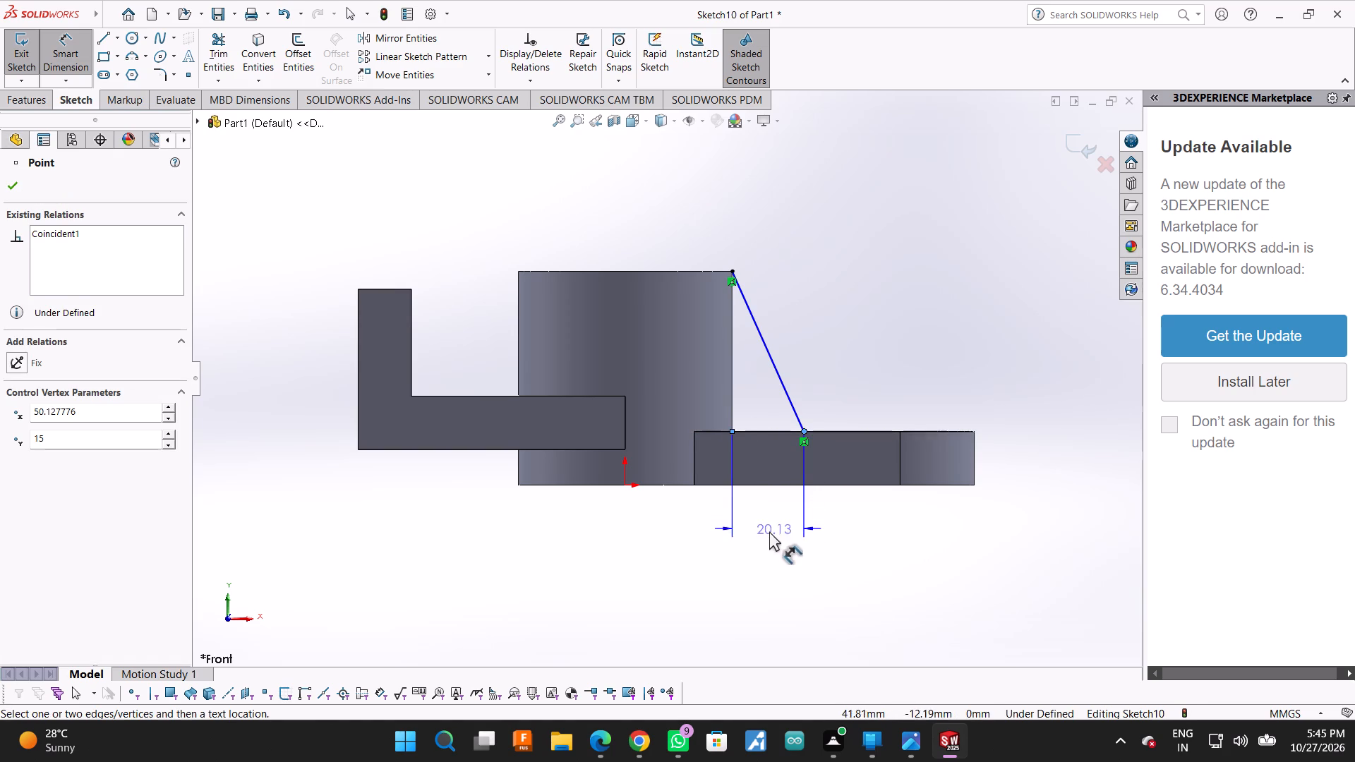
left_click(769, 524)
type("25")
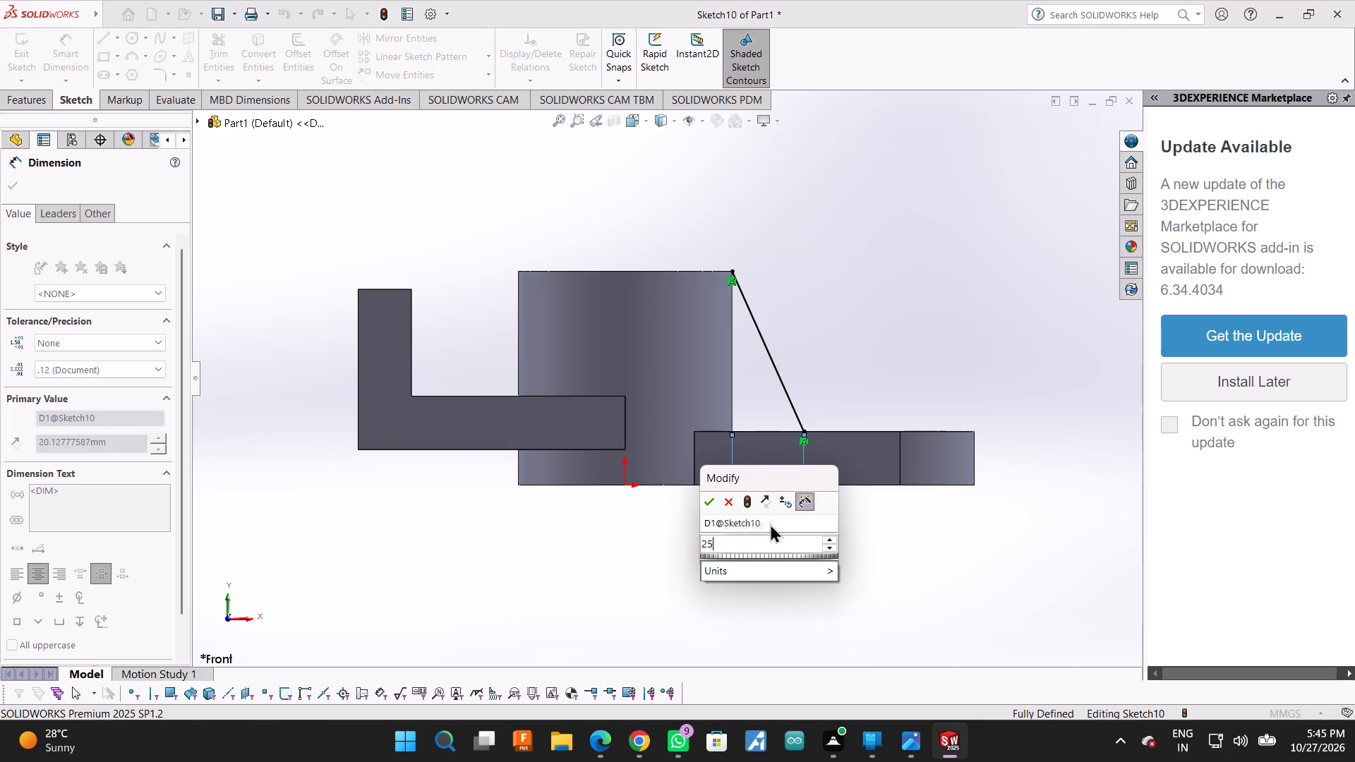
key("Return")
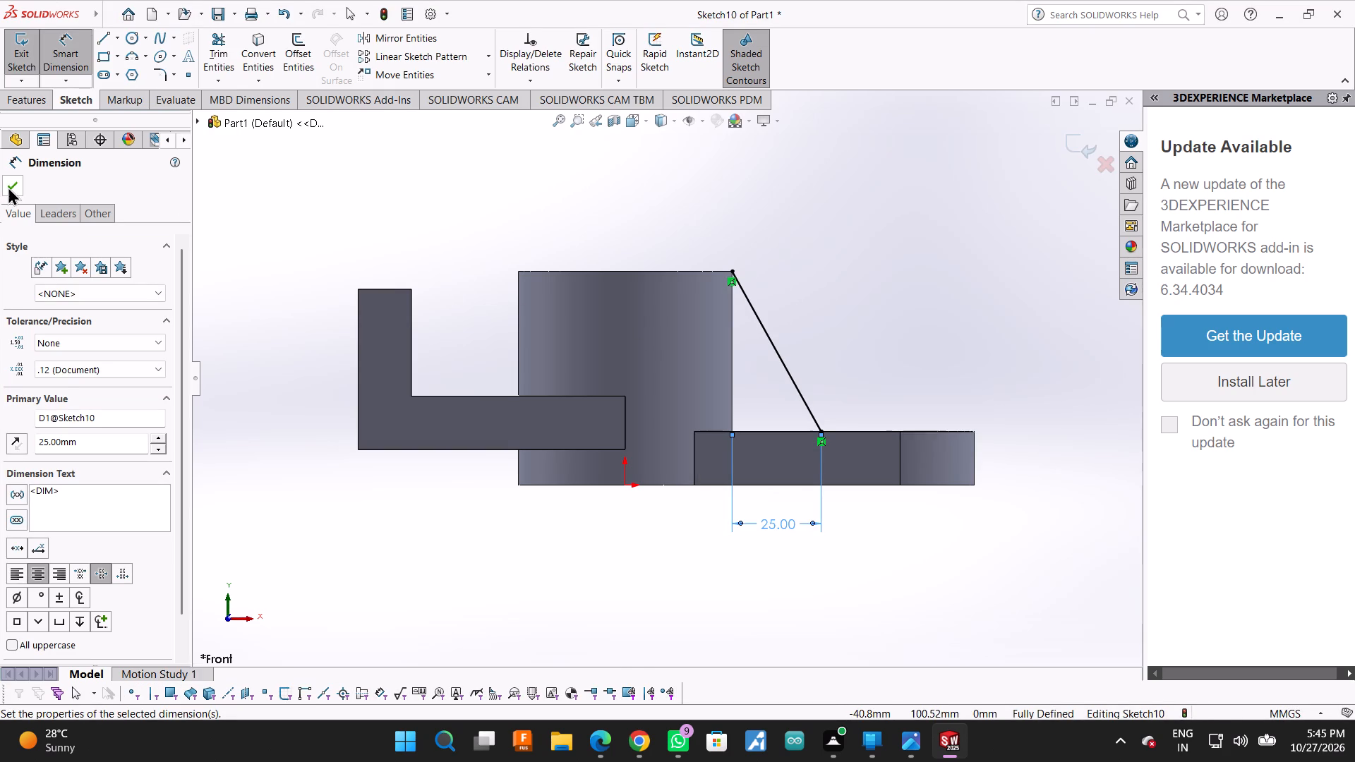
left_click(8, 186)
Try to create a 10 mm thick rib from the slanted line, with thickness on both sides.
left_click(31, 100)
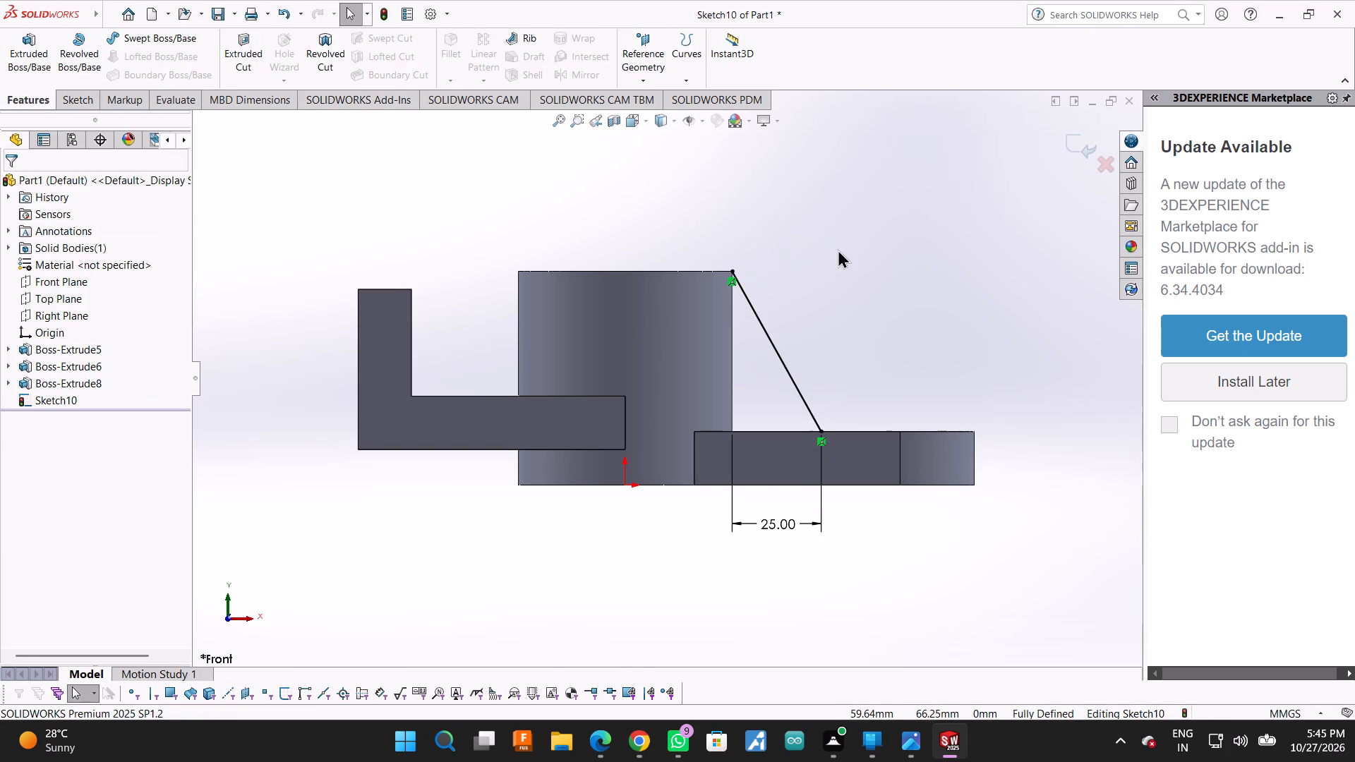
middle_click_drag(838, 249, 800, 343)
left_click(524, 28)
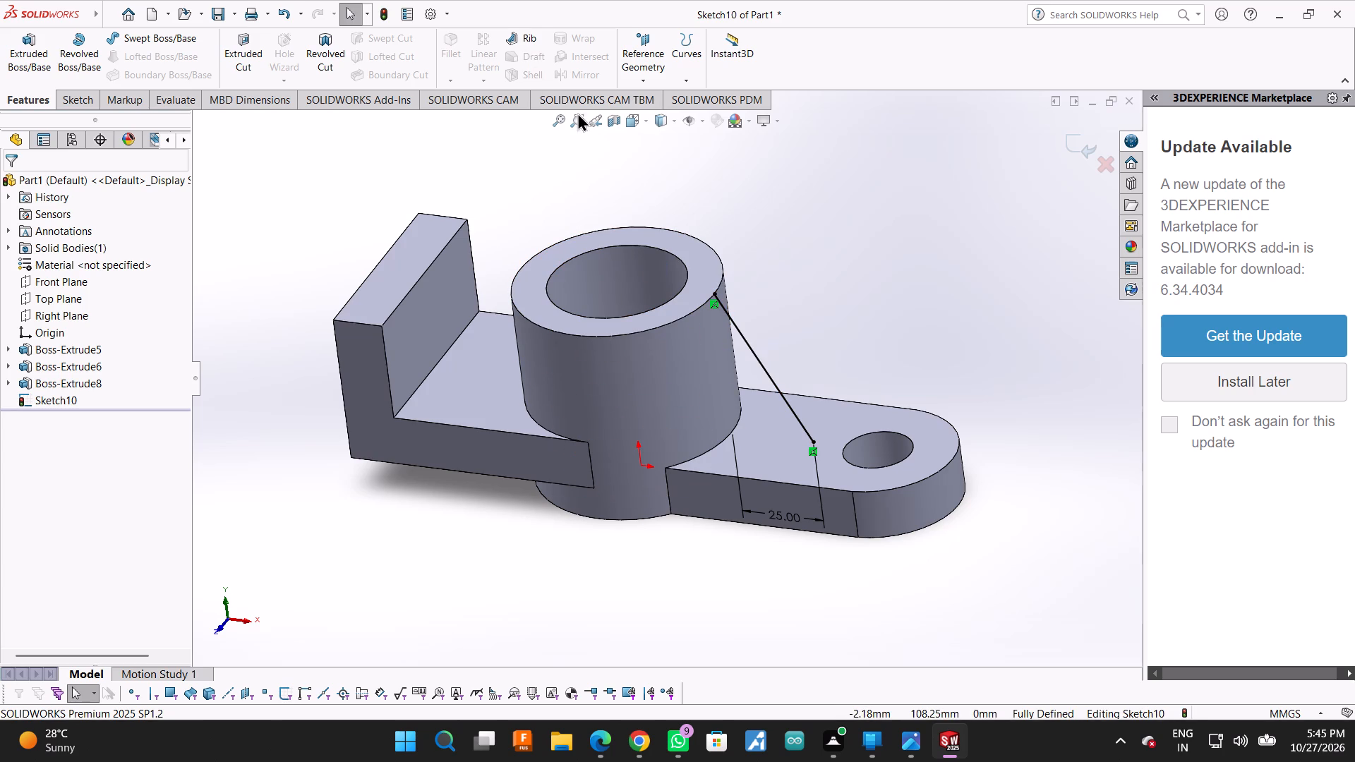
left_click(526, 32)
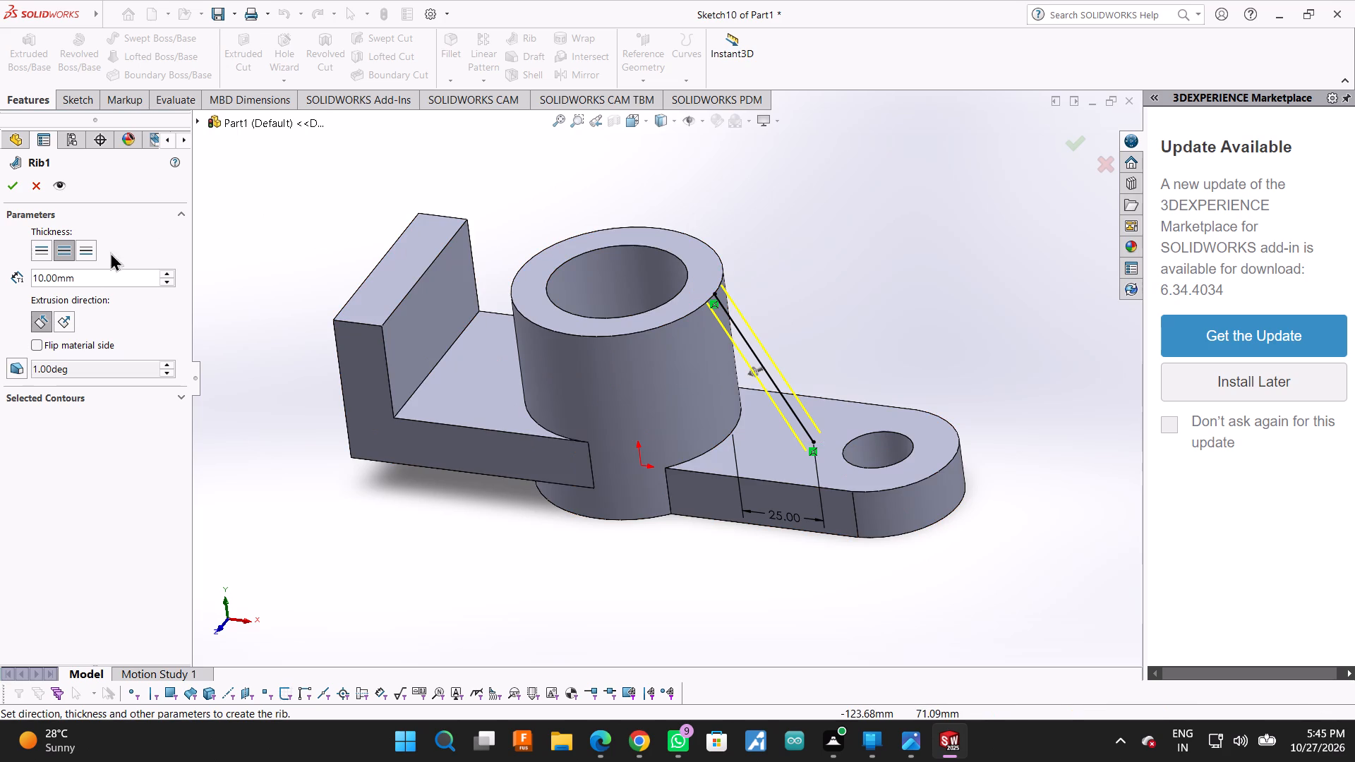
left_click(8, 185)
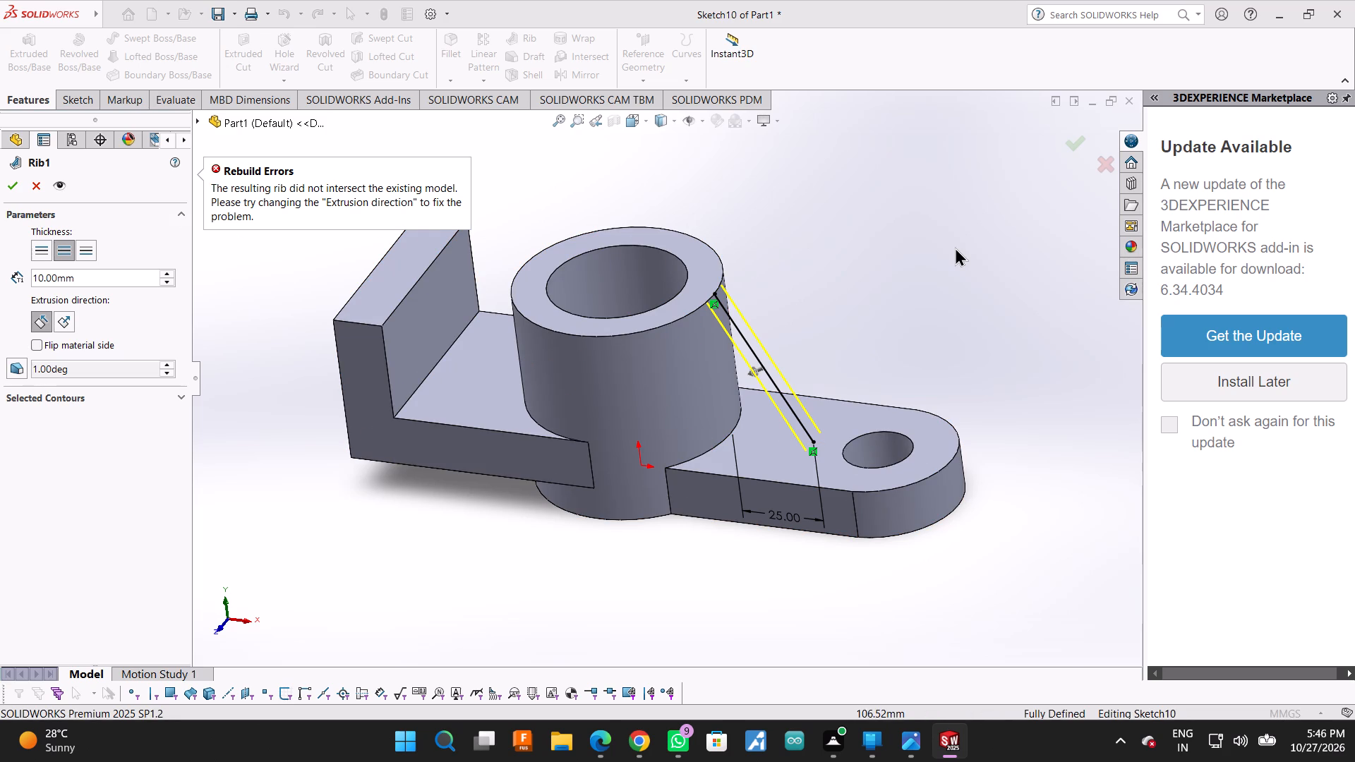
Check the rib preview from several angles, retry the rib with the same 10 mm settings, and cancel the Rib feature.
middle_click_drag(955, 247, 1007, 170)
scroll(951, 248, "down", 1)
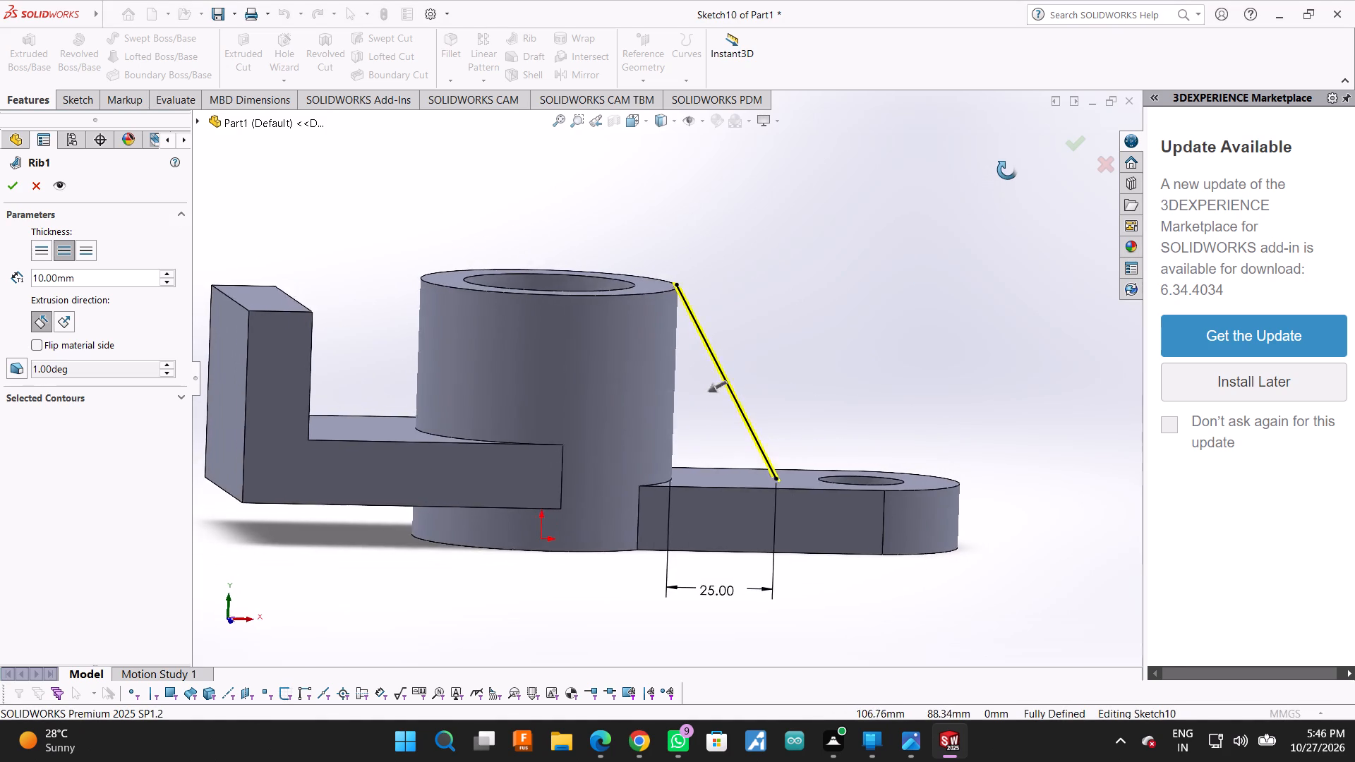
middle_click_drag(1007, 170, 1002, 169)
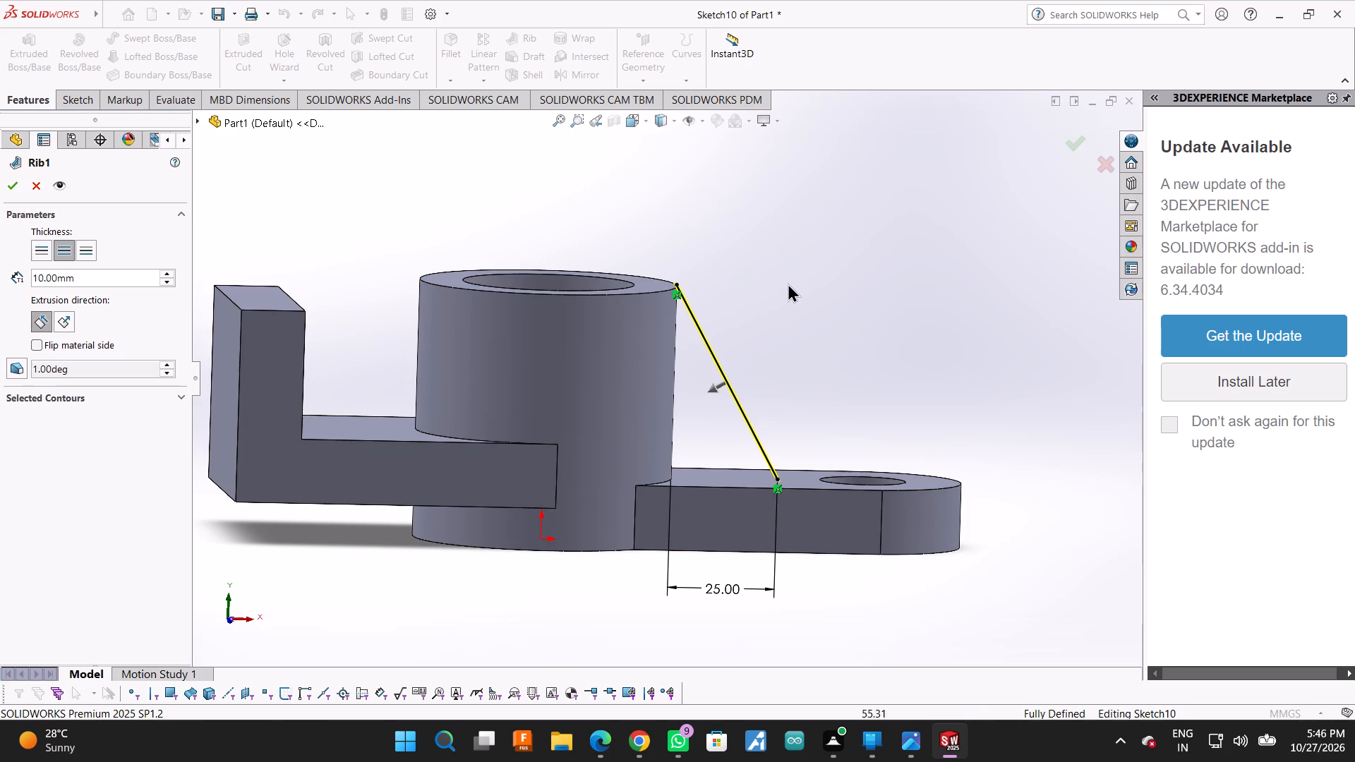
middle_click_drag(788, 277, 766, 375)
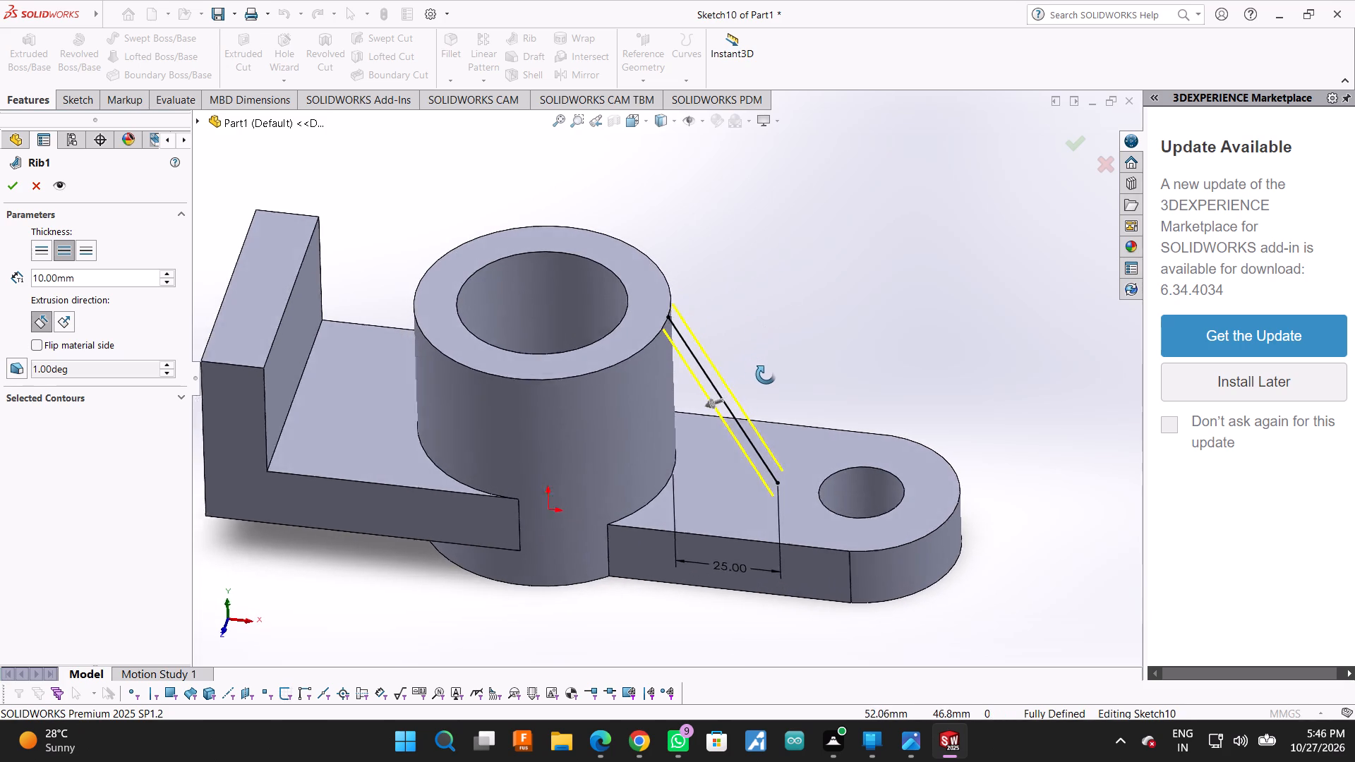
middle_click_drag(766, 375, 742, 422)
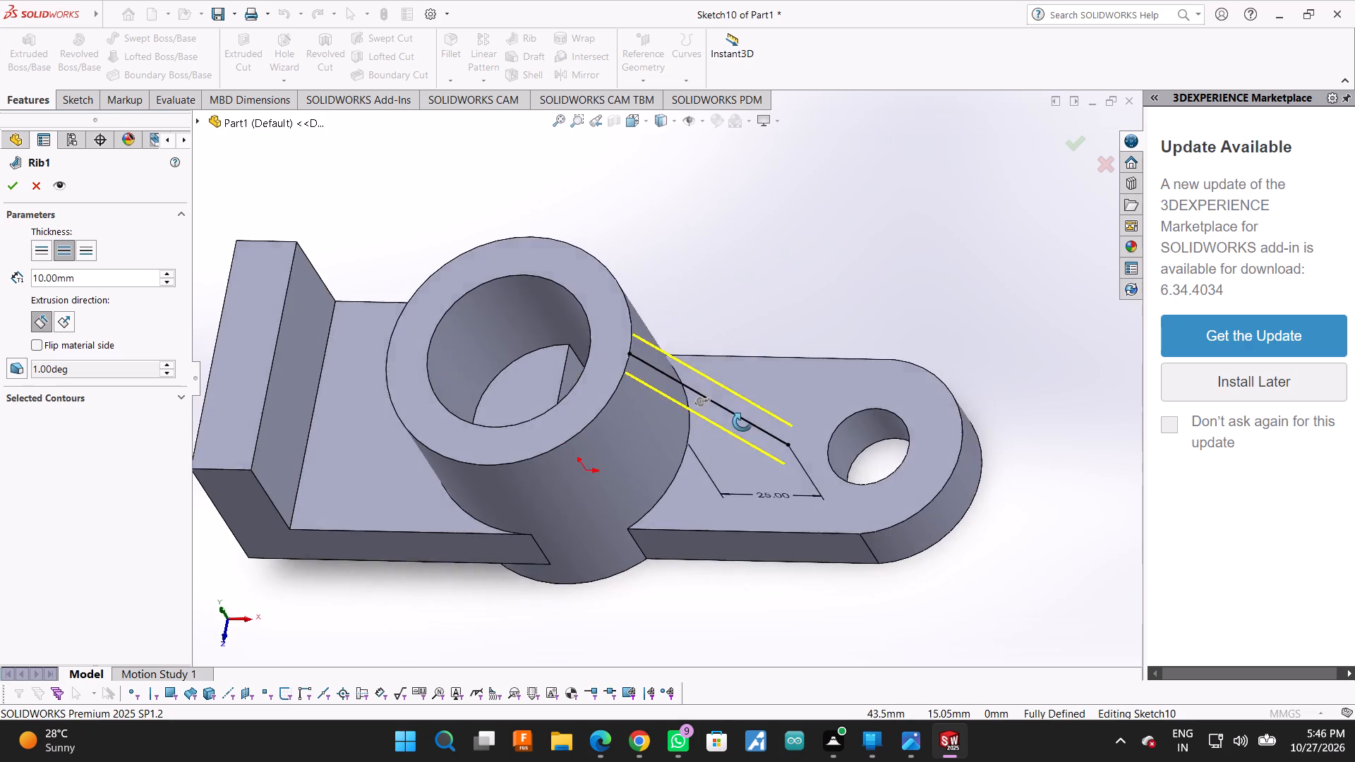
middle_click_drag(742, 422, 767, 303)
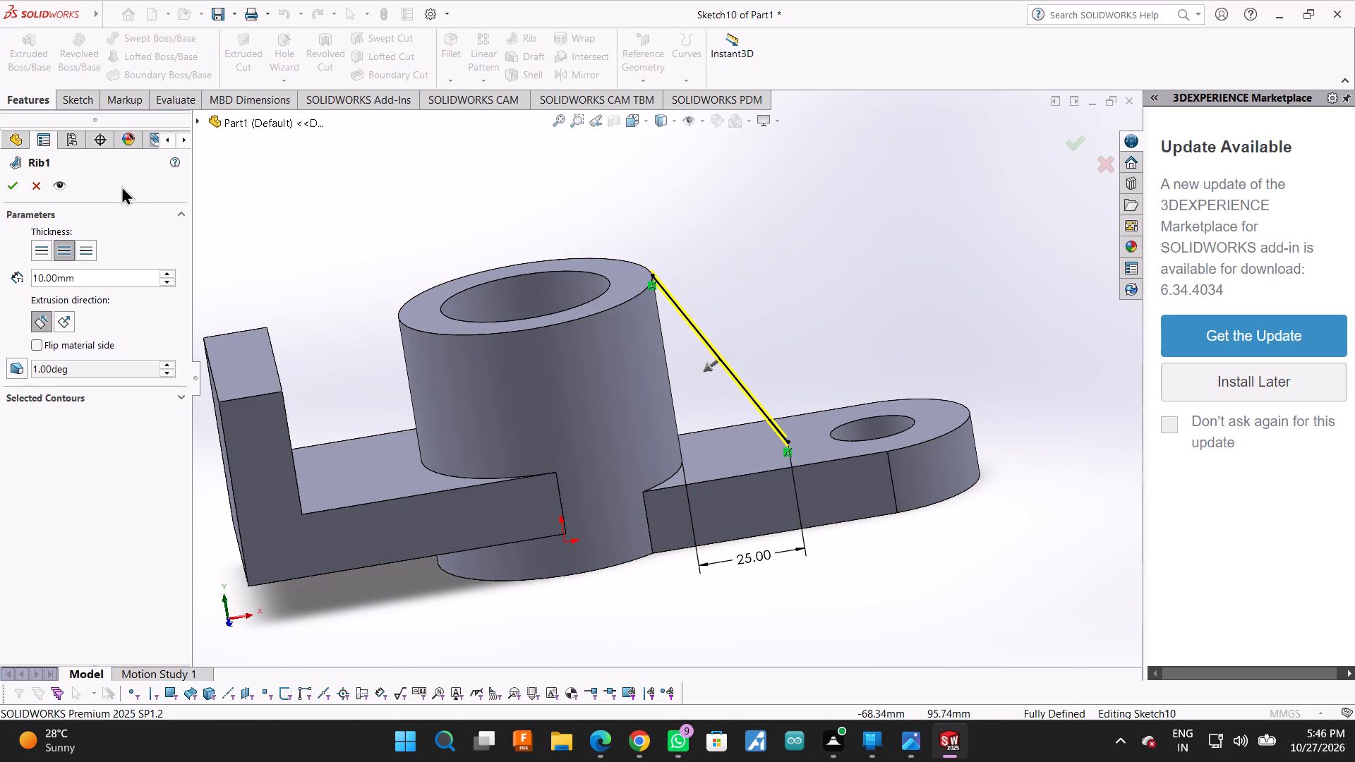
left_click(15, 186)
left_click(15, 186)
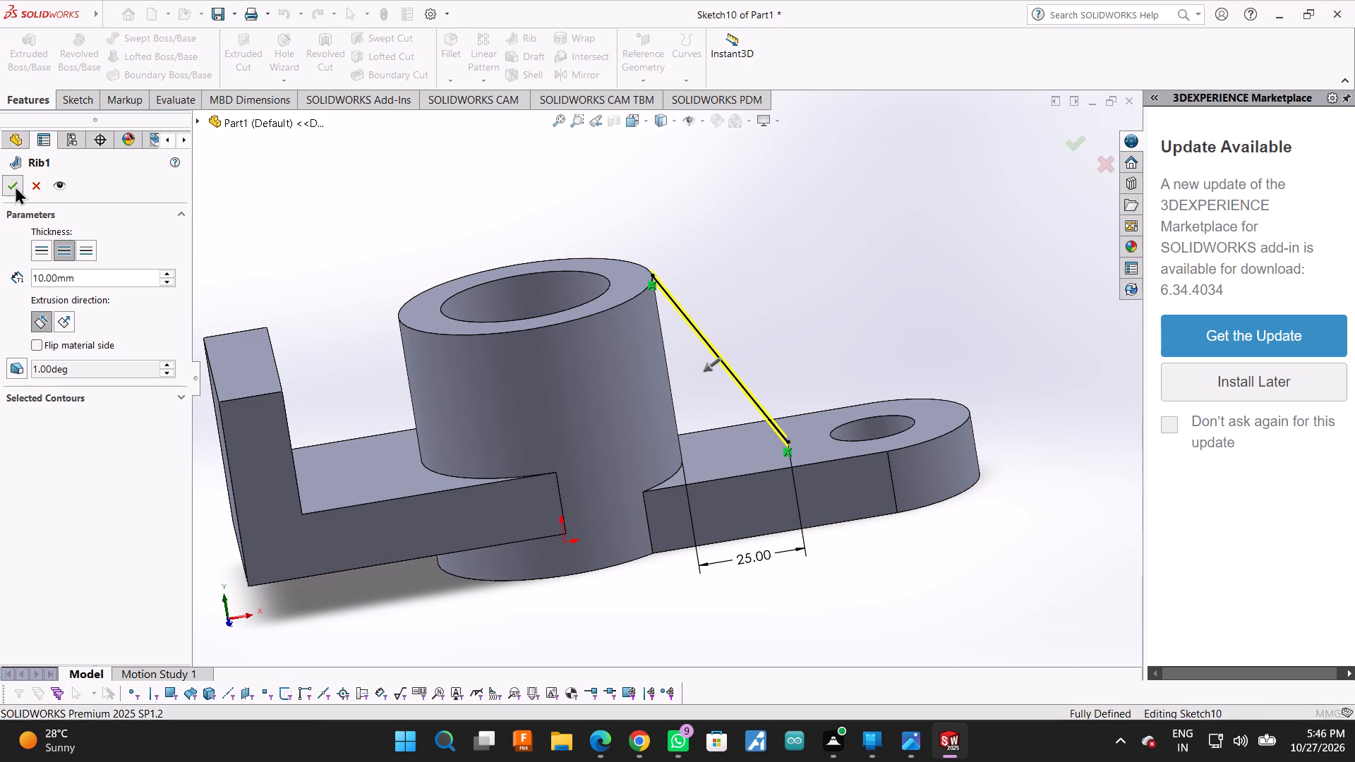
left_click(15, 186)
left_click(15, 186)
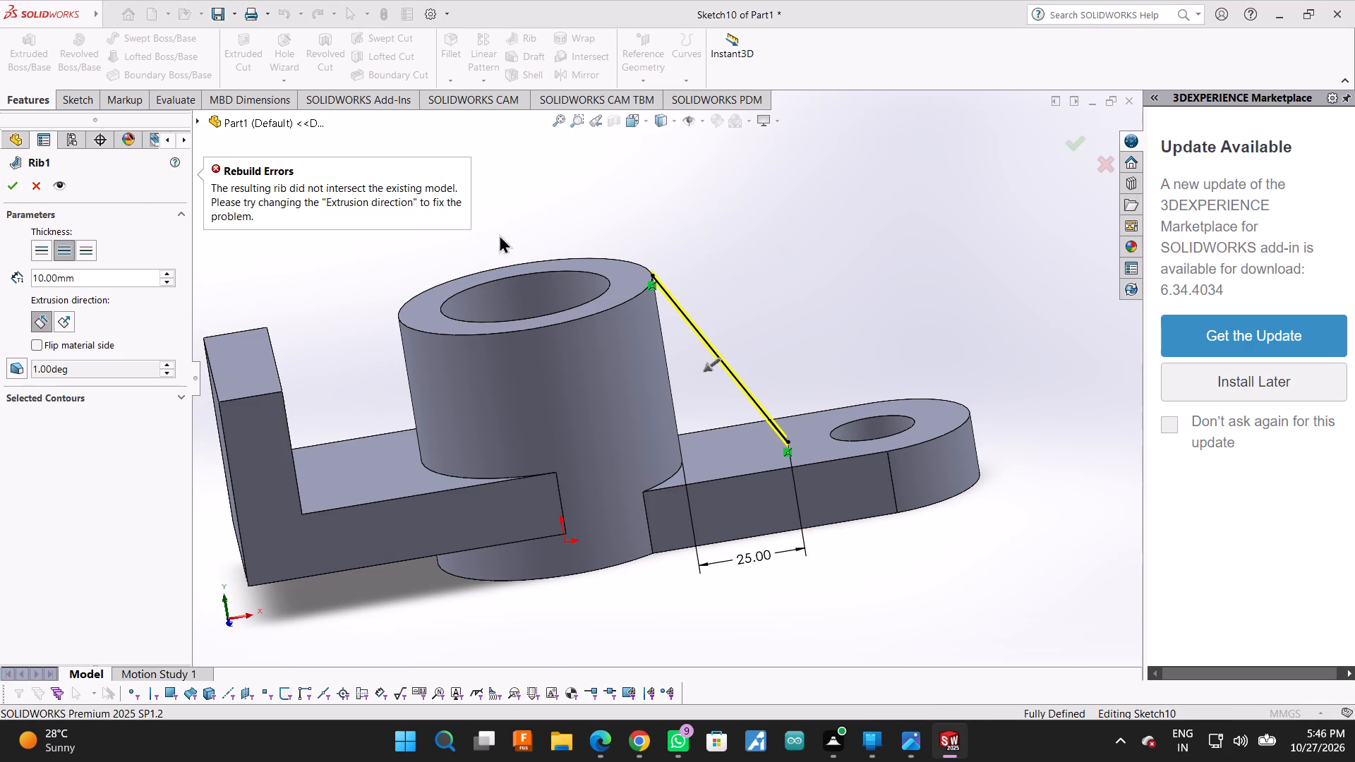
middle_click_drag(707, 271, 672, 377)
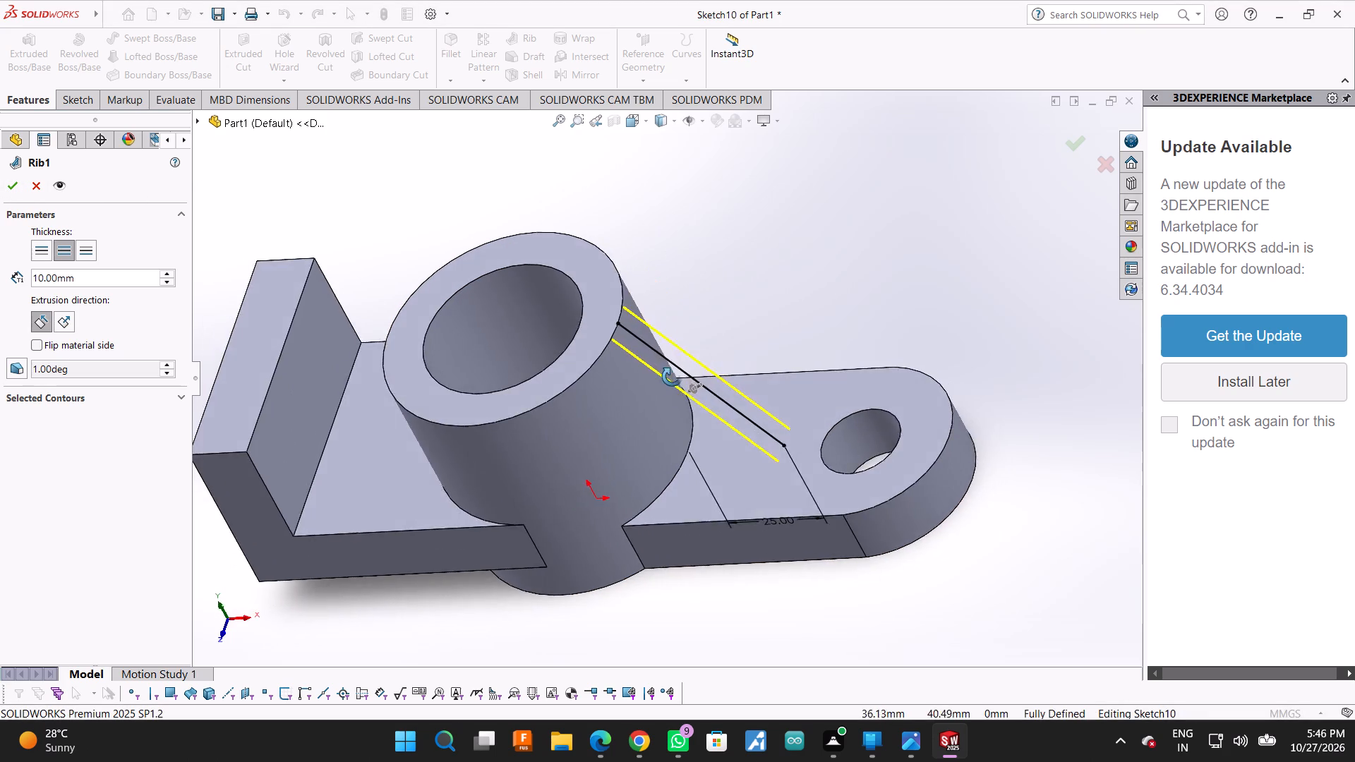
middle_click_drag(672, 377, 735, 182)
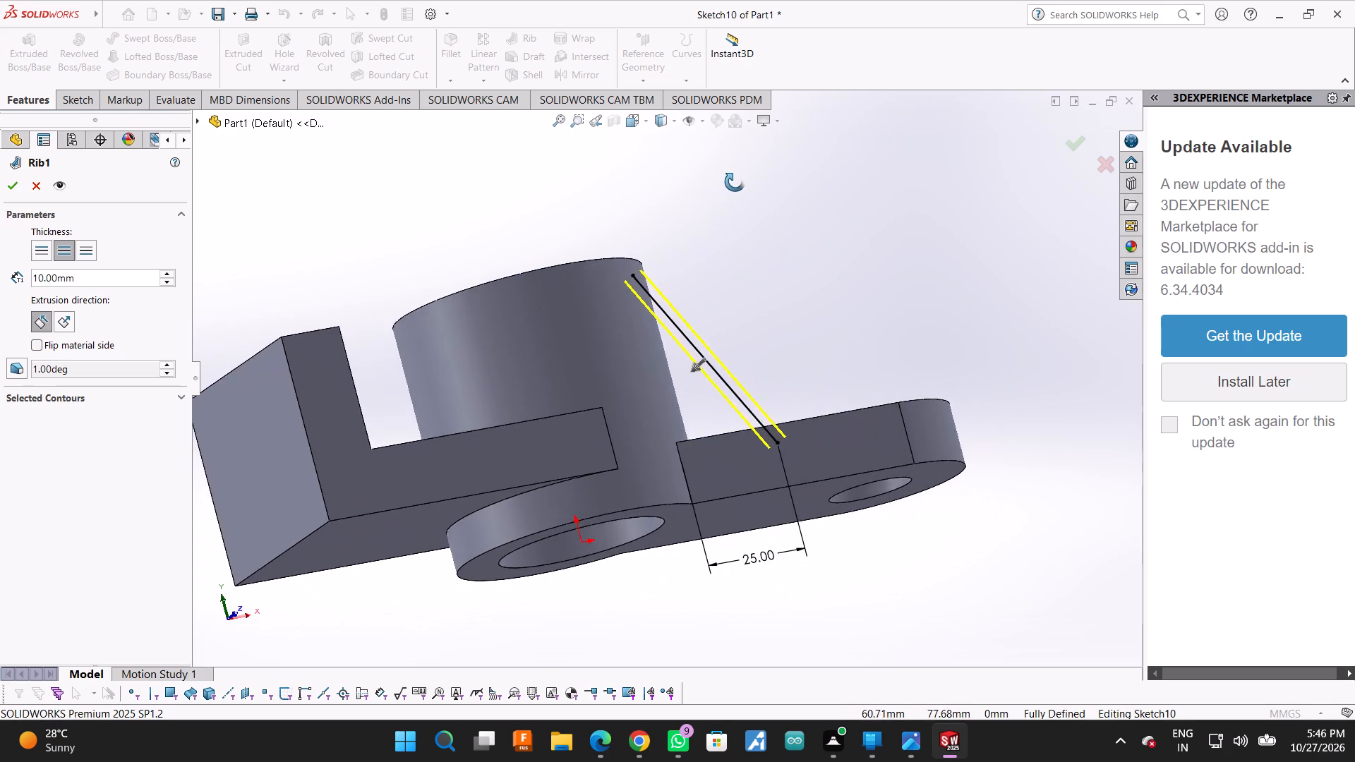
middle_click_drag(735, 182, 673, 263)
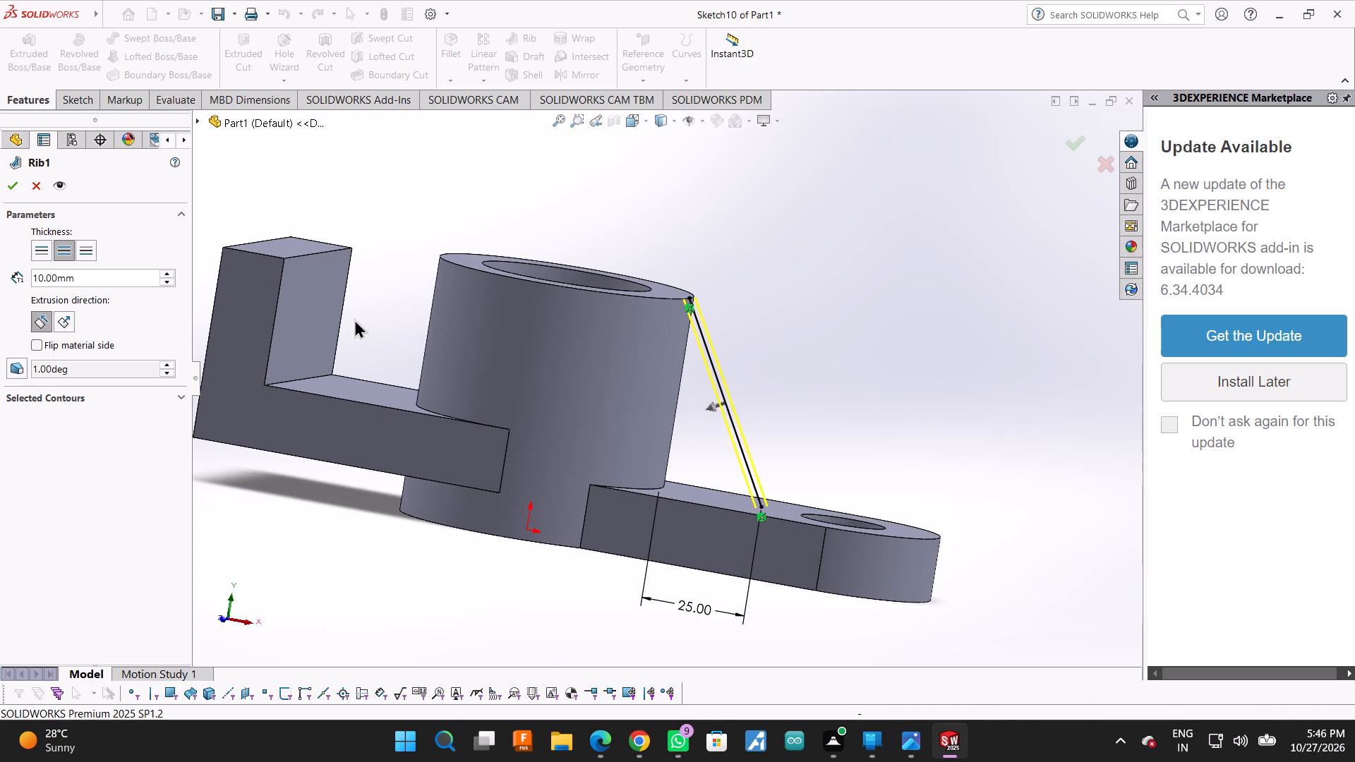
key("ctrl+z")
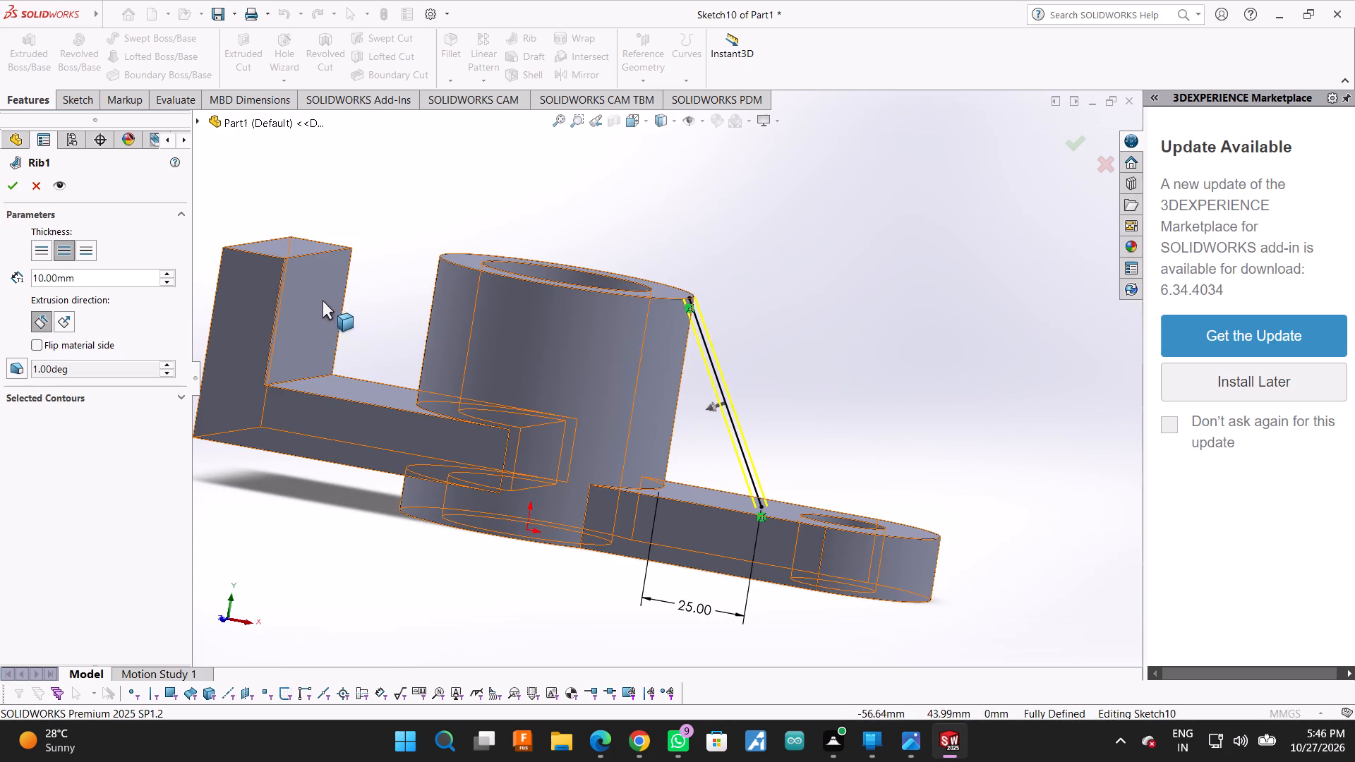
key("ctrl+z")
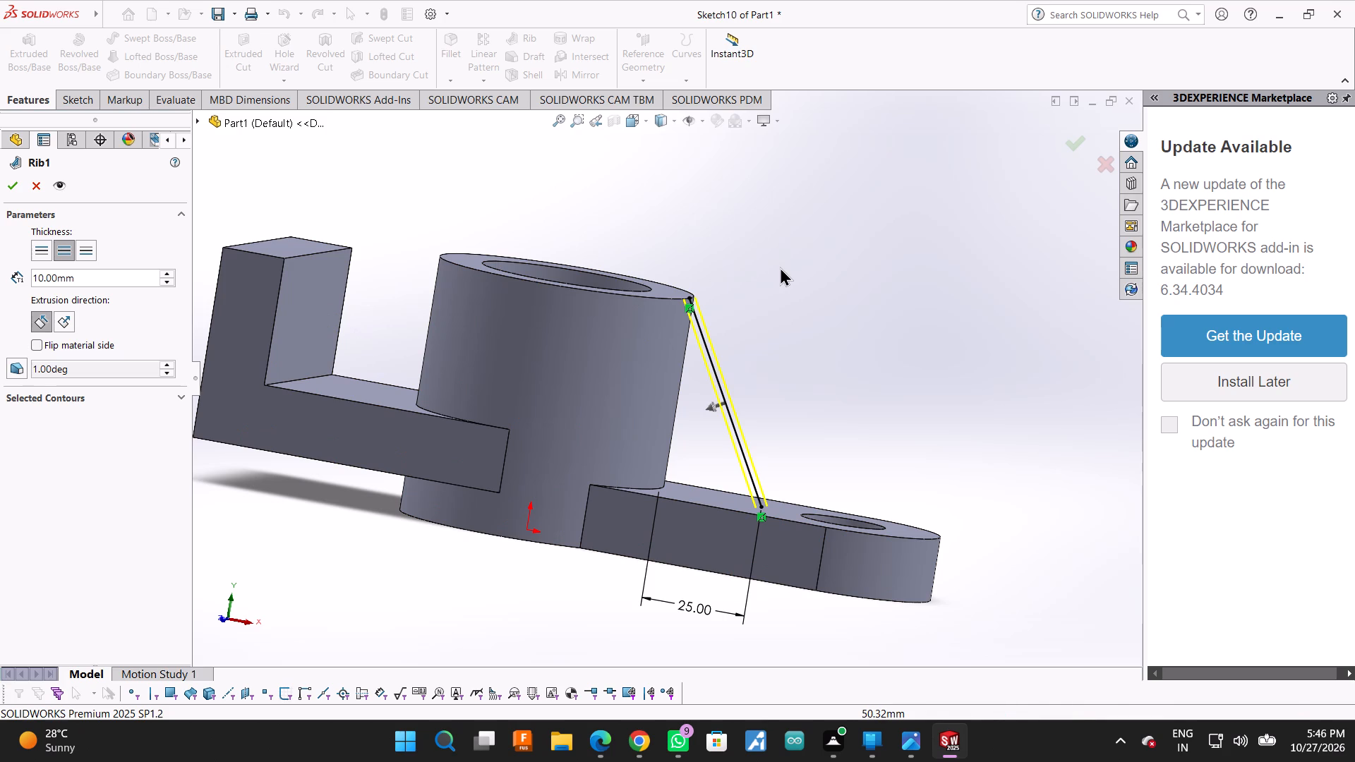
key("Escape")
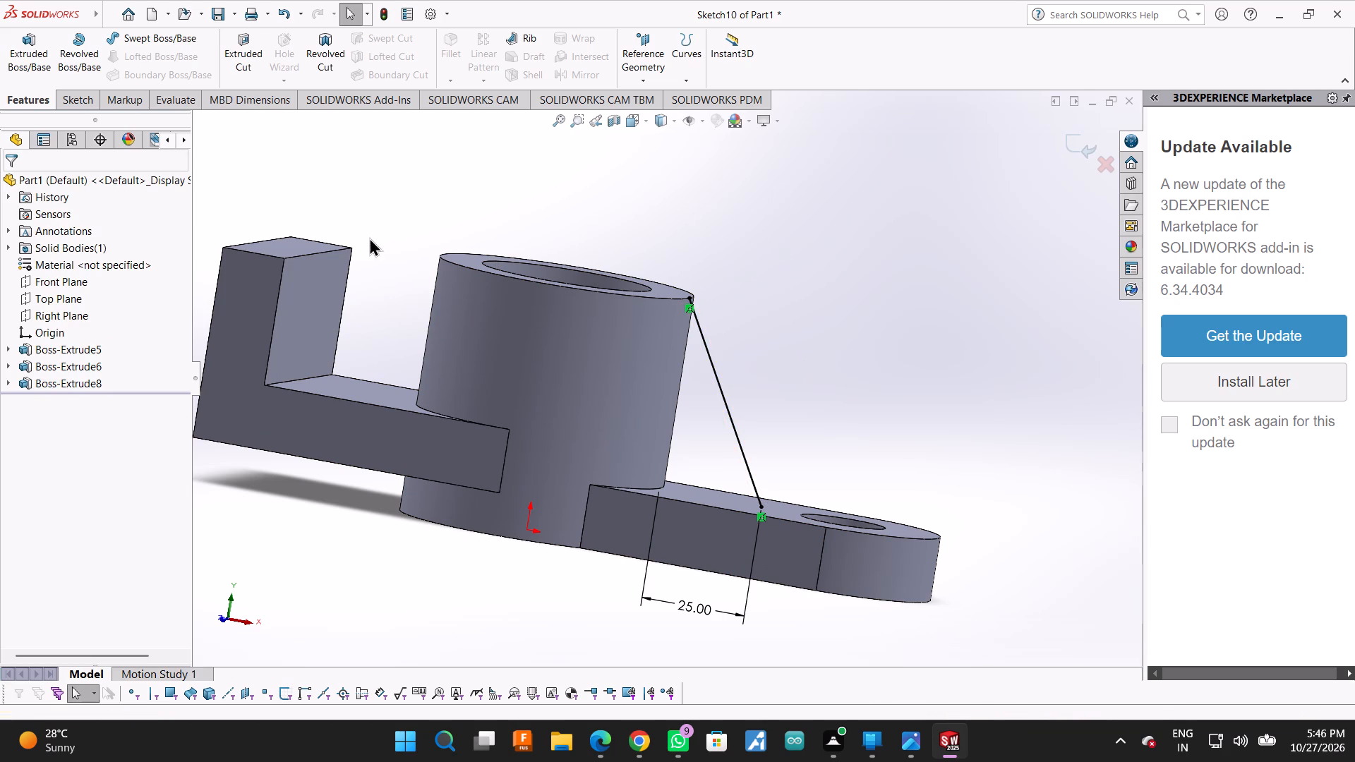
Examine how the slanted line's upper end meets the cylinder's top rim, facing the Front Plane and up close.
left_click(23, 282)
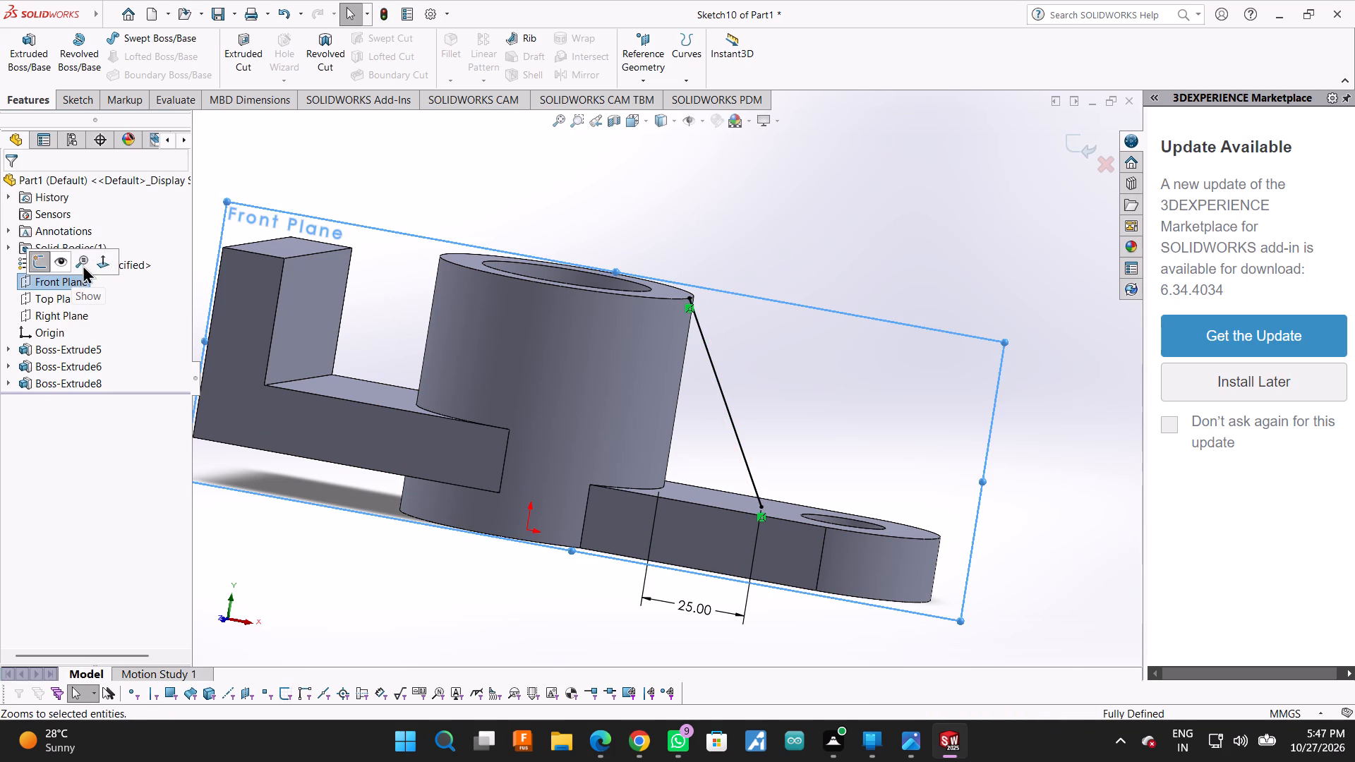
left_click(95, 265)
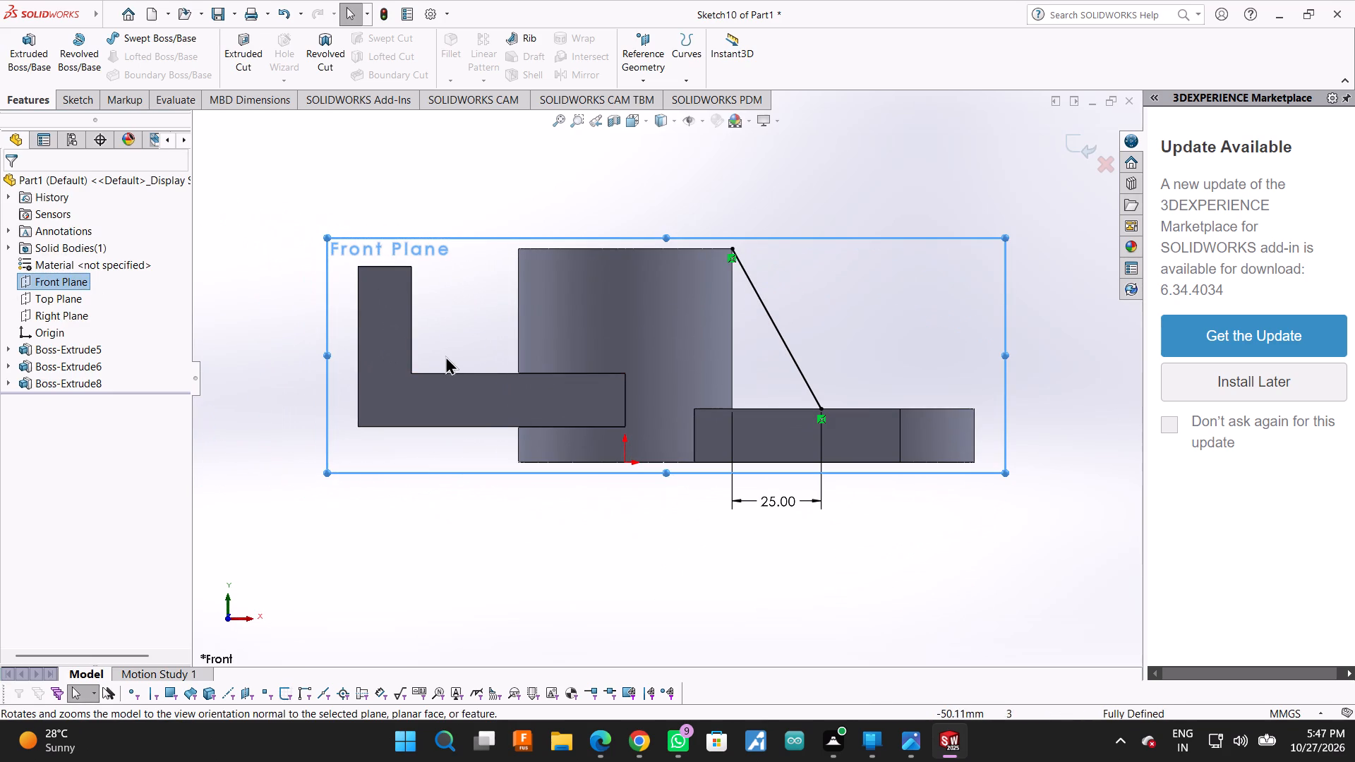
scroll(802, 253, "down", 1)
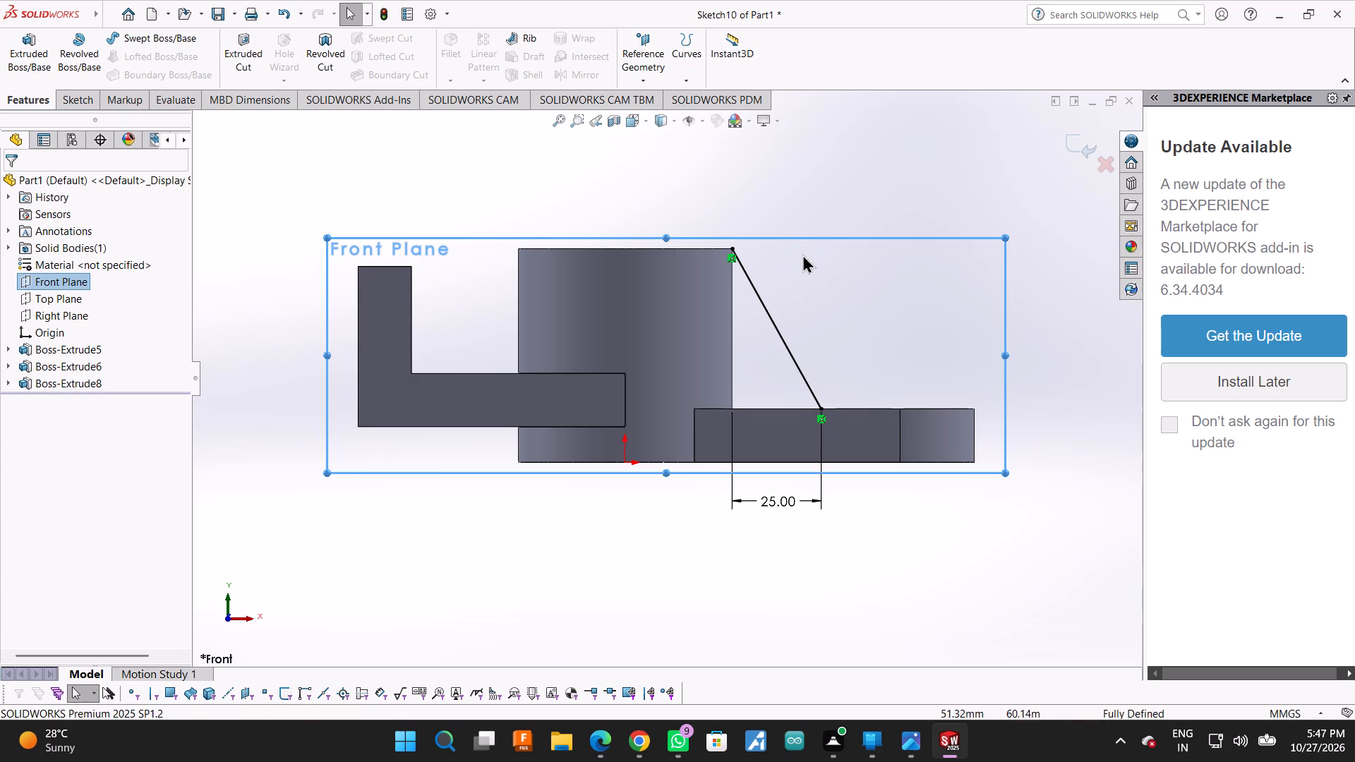
middle_click_drag(753, 212, 761, 305)
scroll(757, 303, "down", 5)
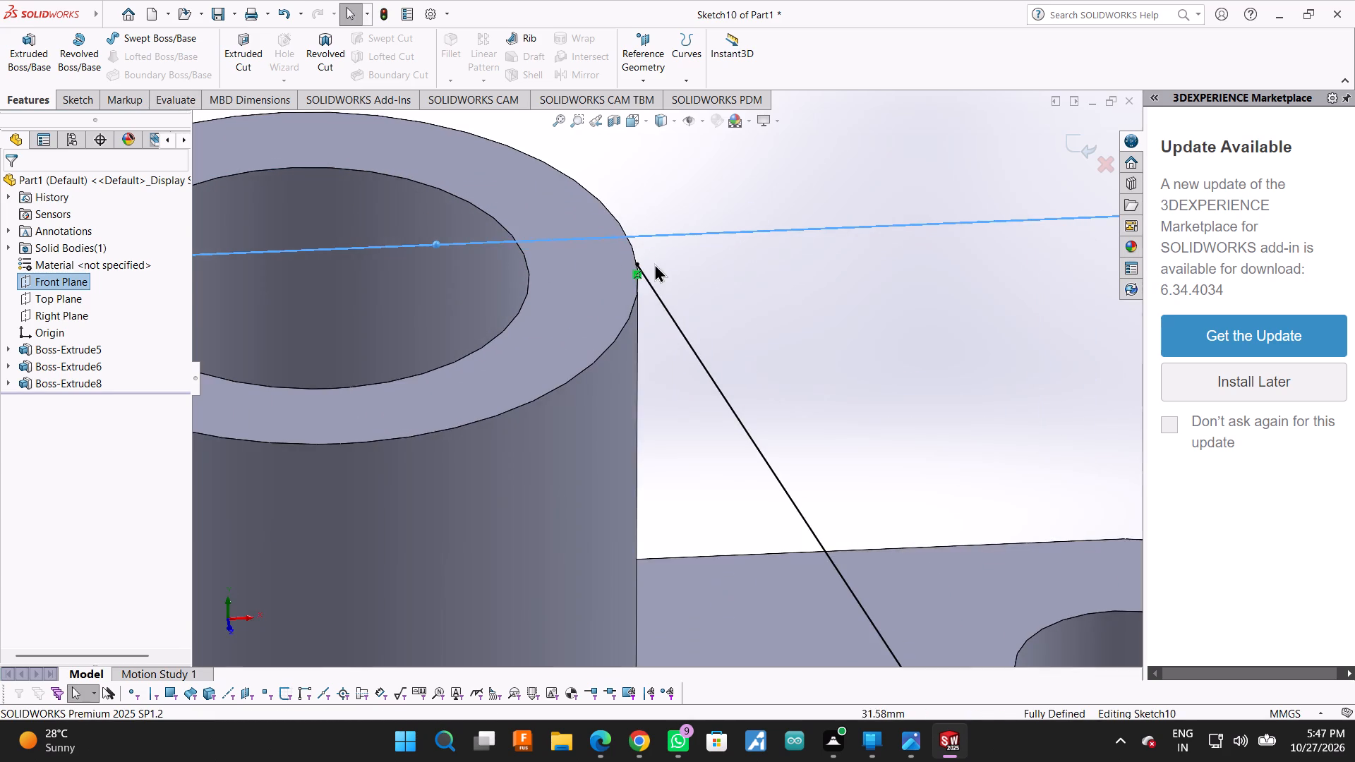
scroll(654, 263, "down", 7)
scroll(638, 332, "down", 6)
scroll(784, 348, "up", 2)
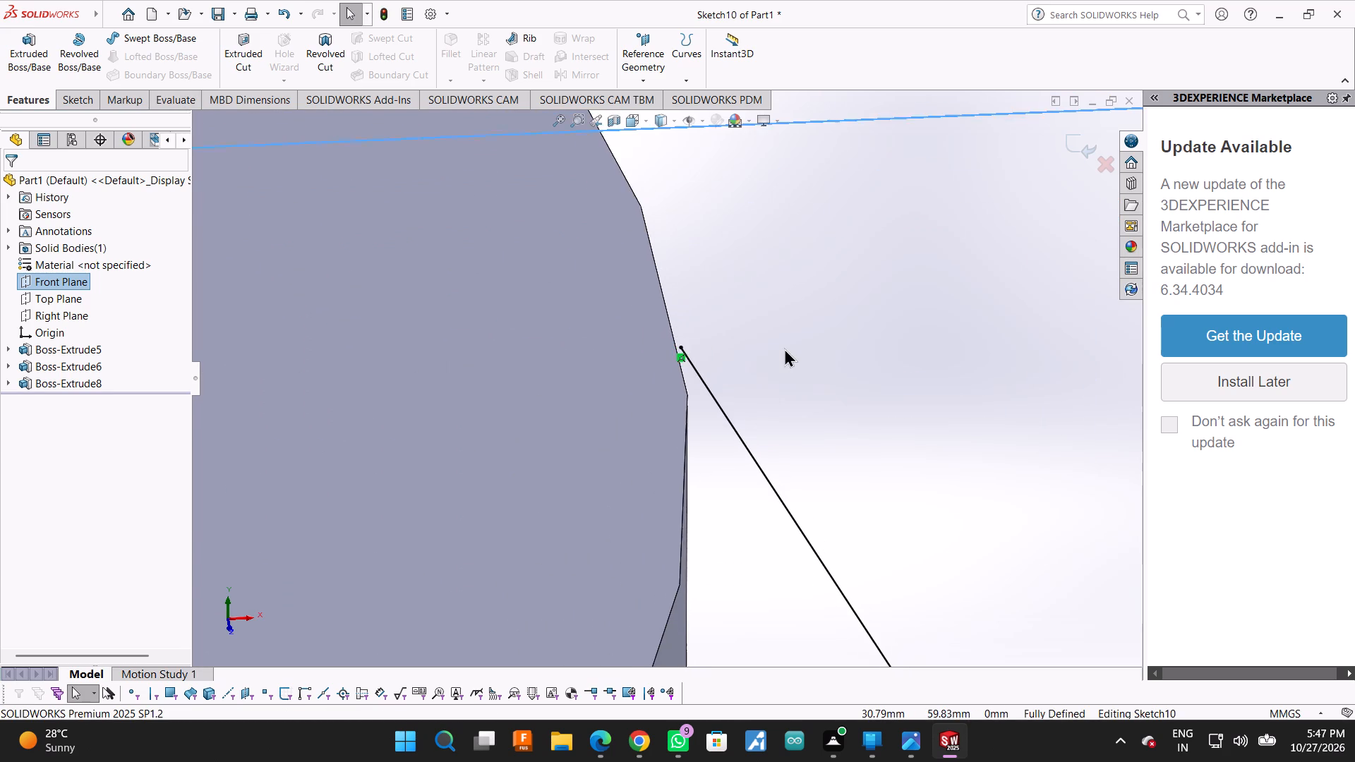
scroll(784, 348, "up", 5)
Undo the 25 mm dimension and the slanted line in the Front Plane sketch.
key("ctrl+z")
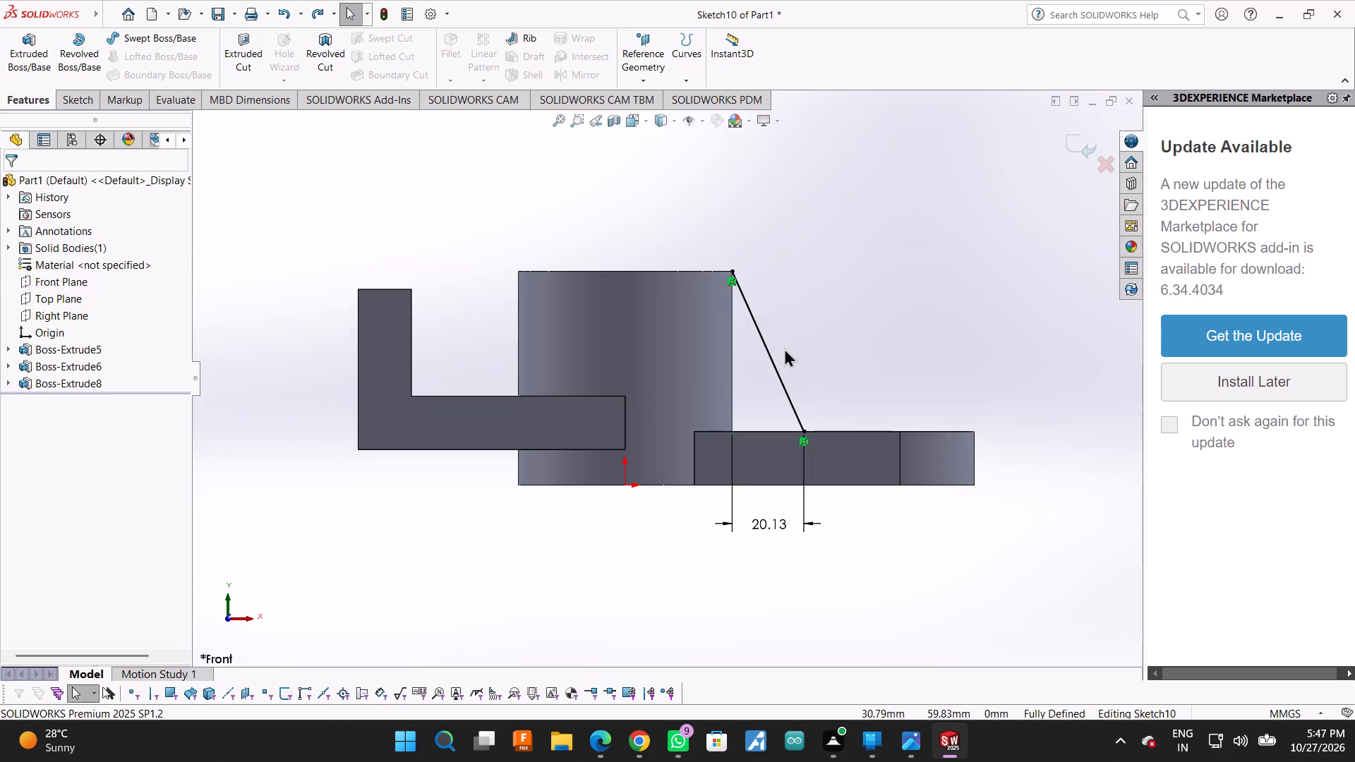
key("ctrl+z")
key("ctrl+z")
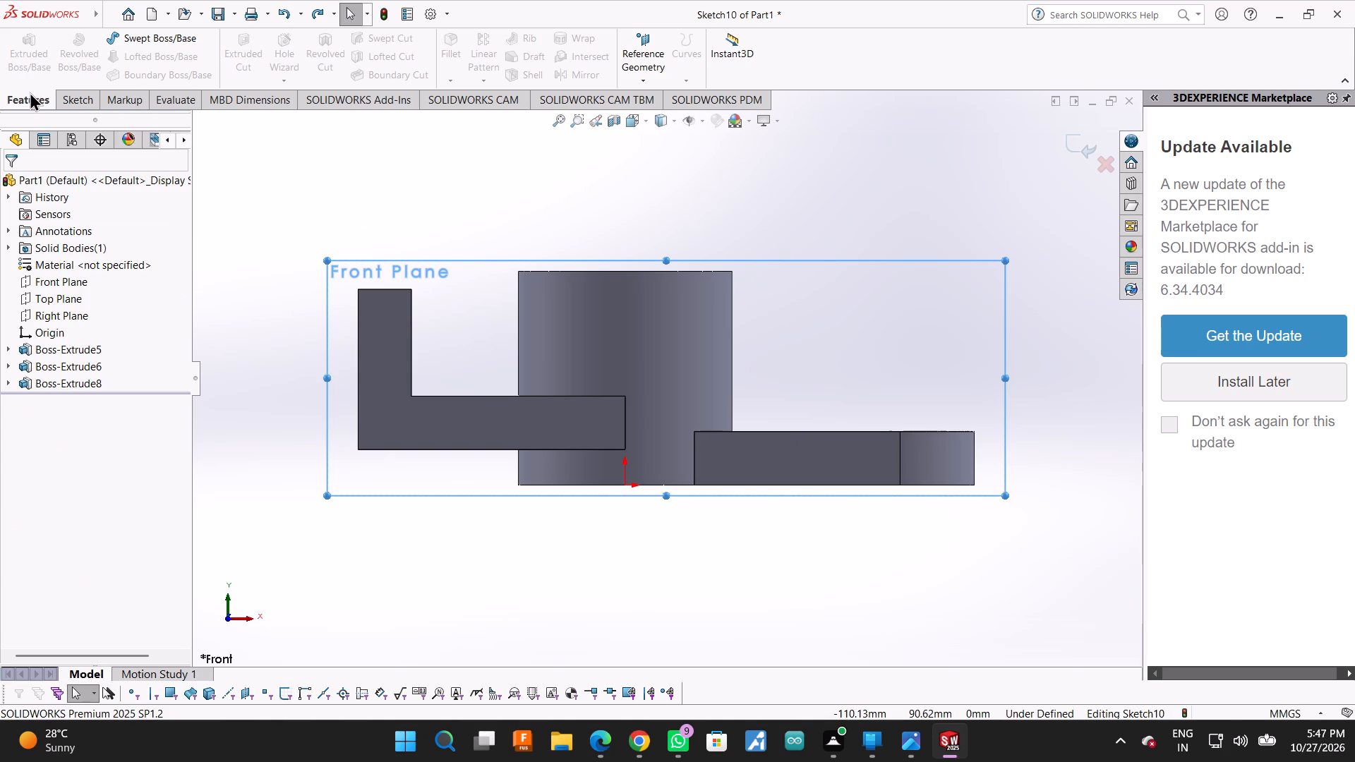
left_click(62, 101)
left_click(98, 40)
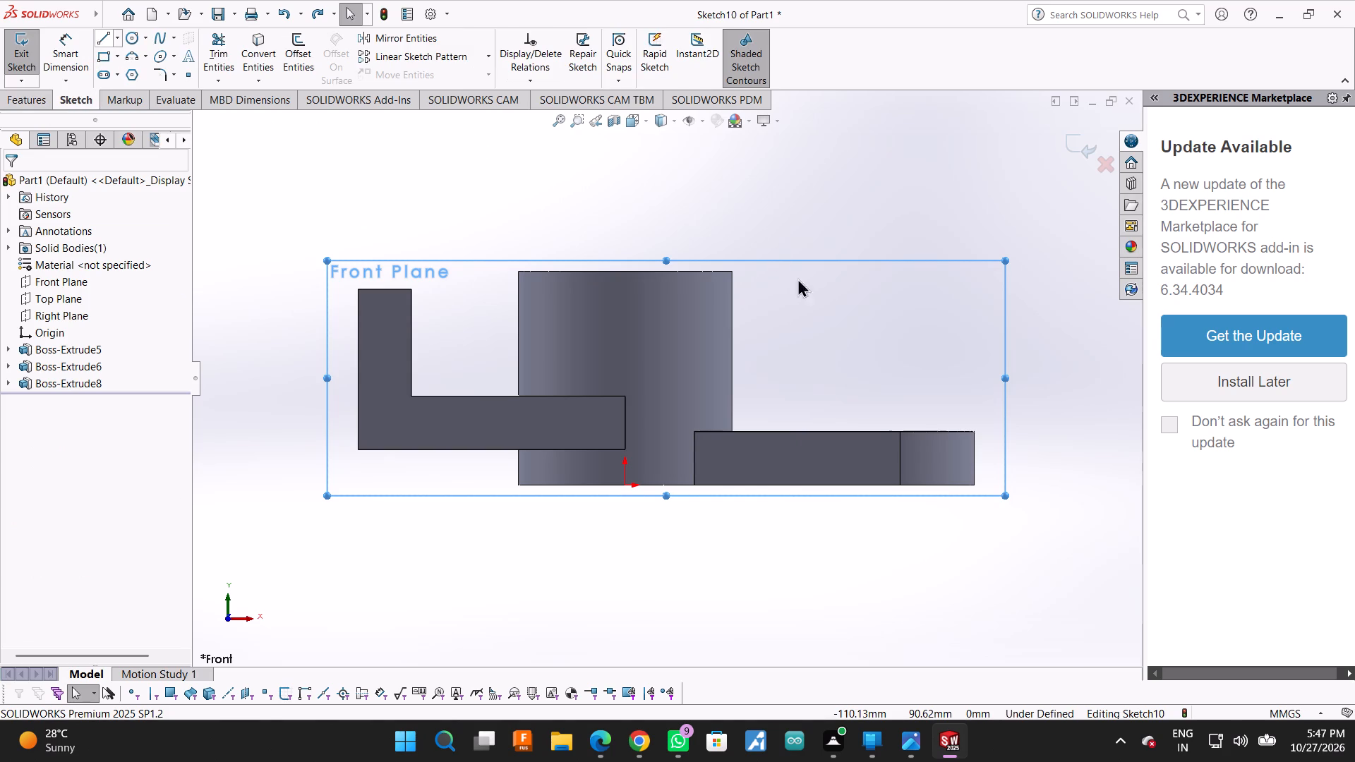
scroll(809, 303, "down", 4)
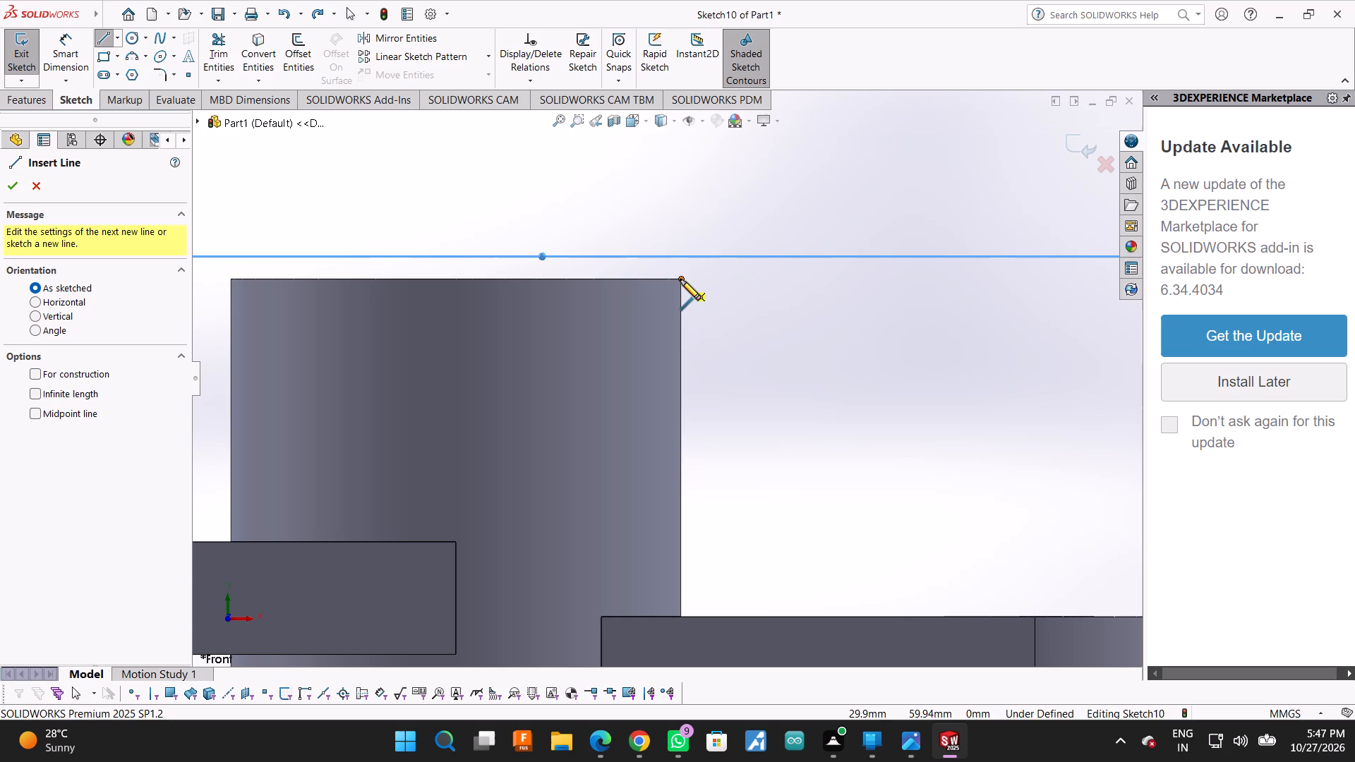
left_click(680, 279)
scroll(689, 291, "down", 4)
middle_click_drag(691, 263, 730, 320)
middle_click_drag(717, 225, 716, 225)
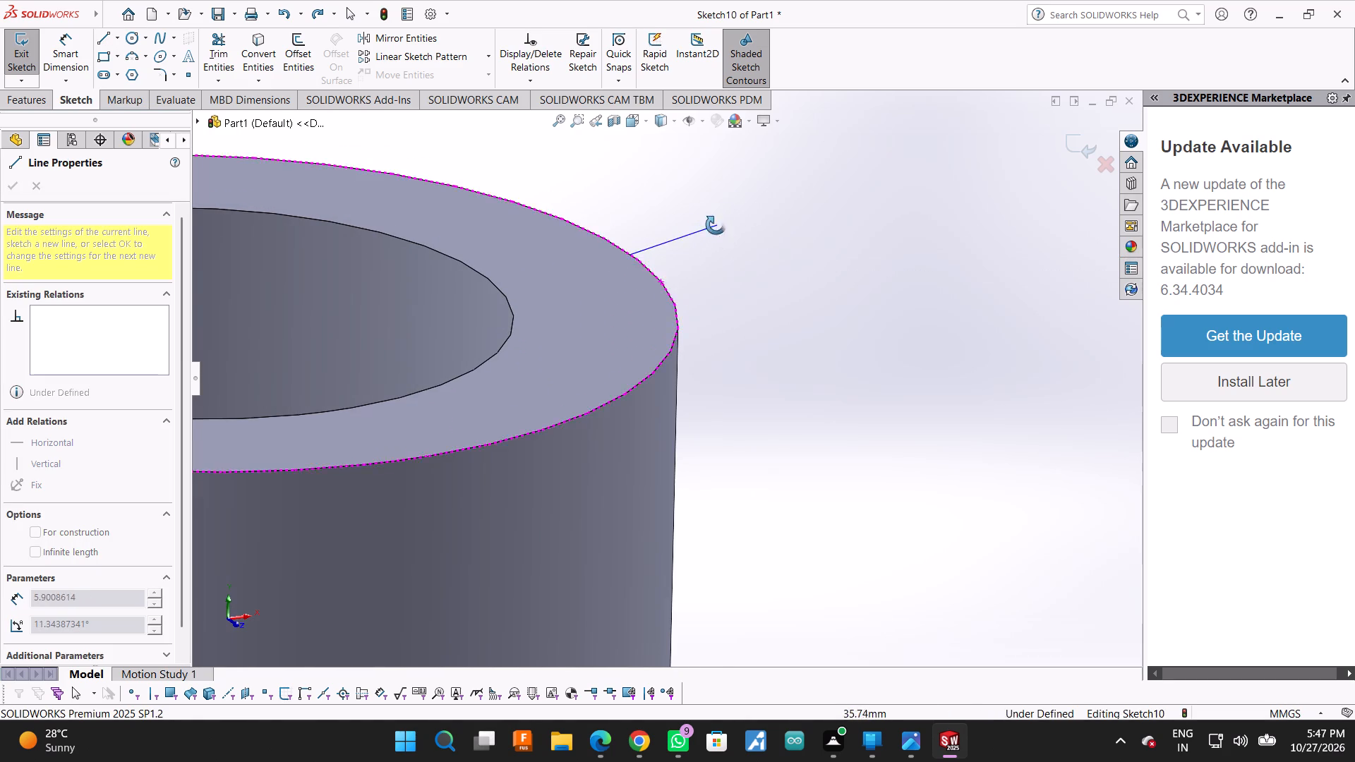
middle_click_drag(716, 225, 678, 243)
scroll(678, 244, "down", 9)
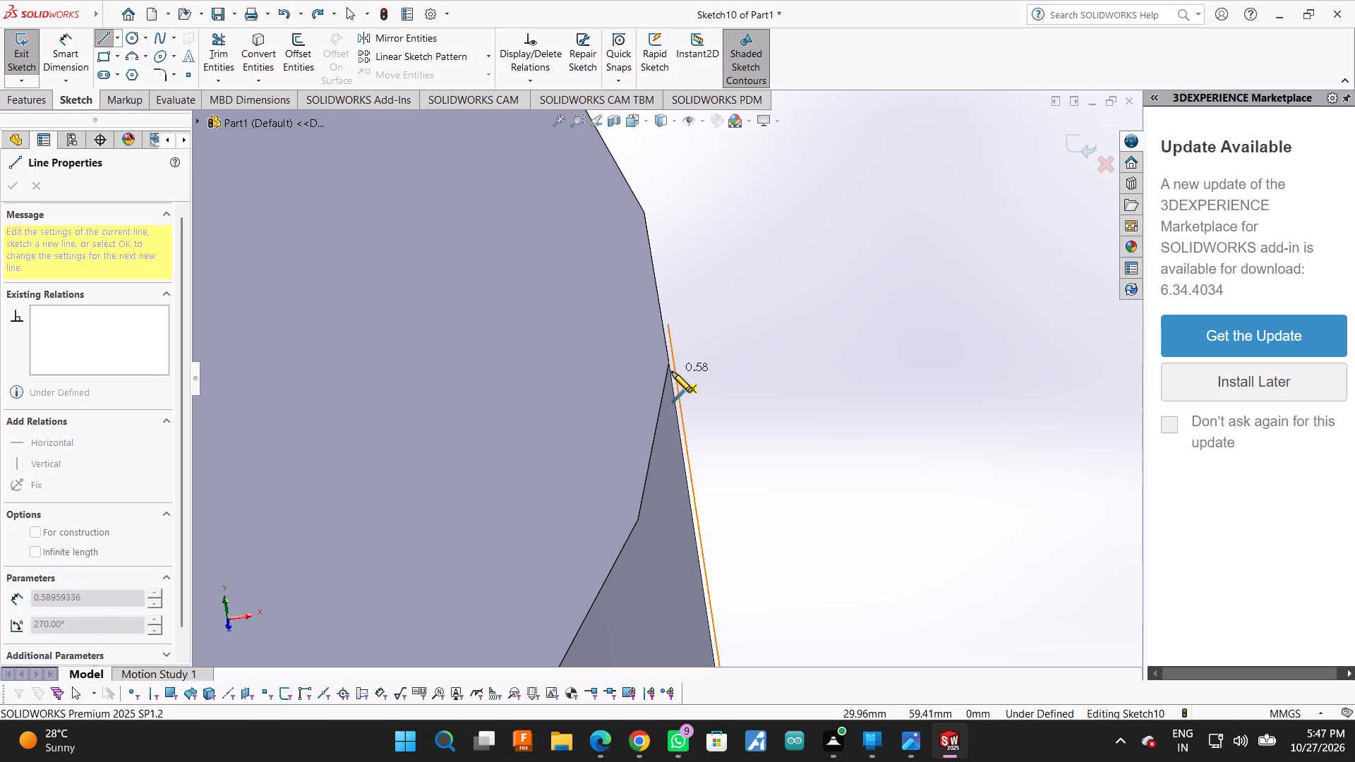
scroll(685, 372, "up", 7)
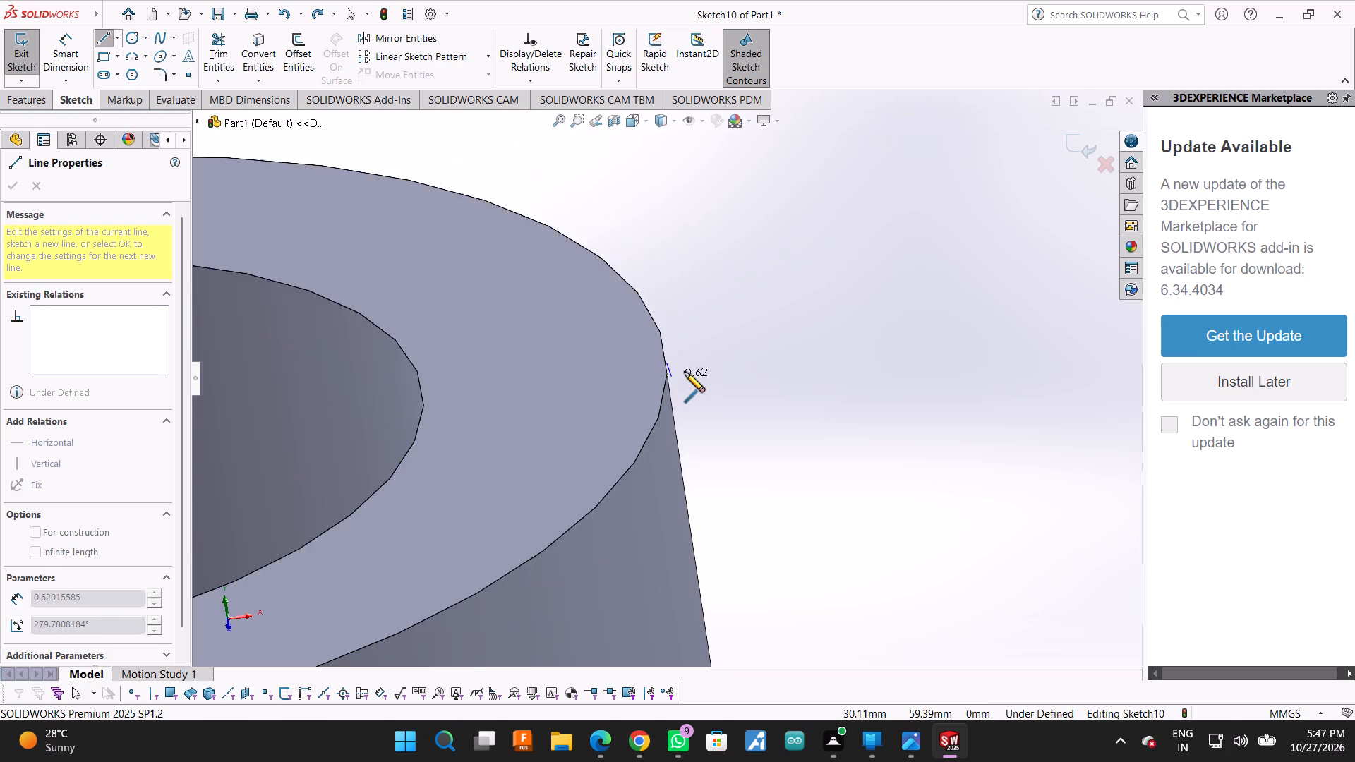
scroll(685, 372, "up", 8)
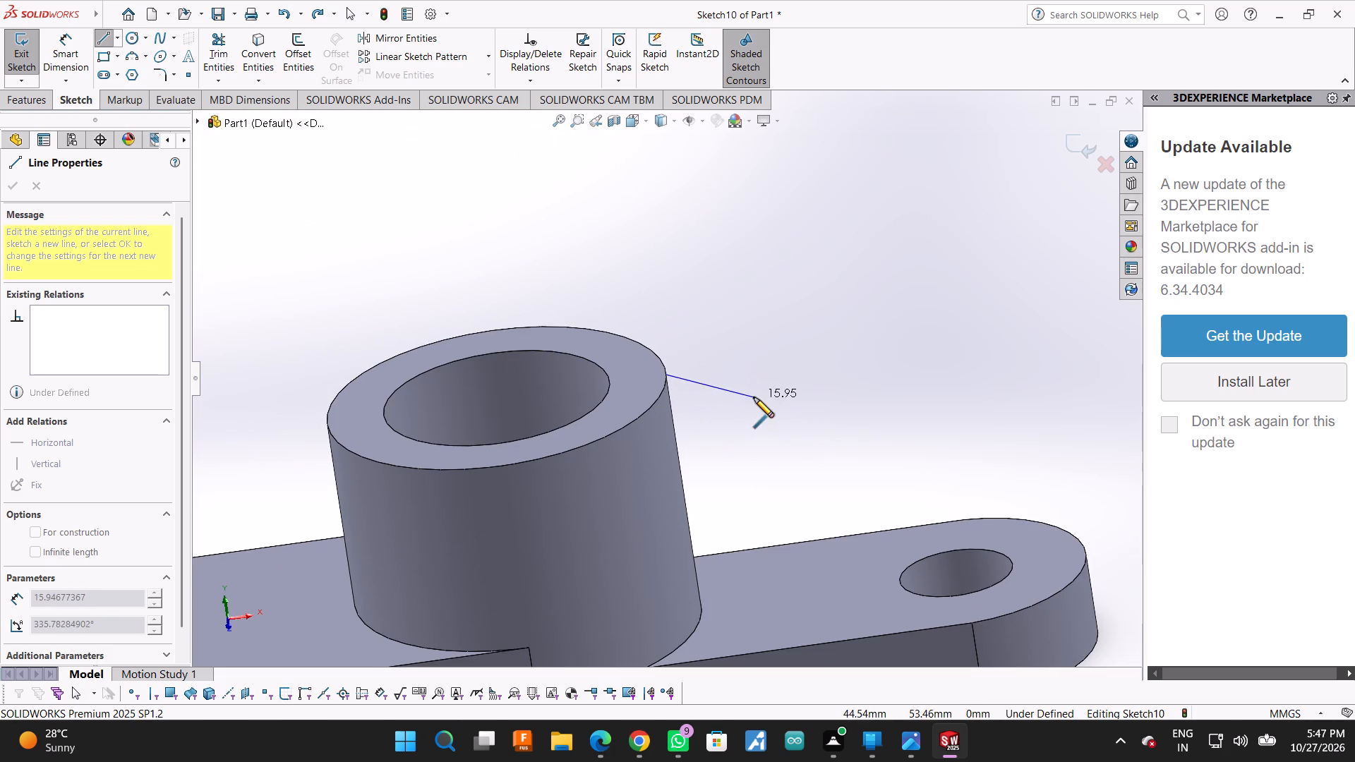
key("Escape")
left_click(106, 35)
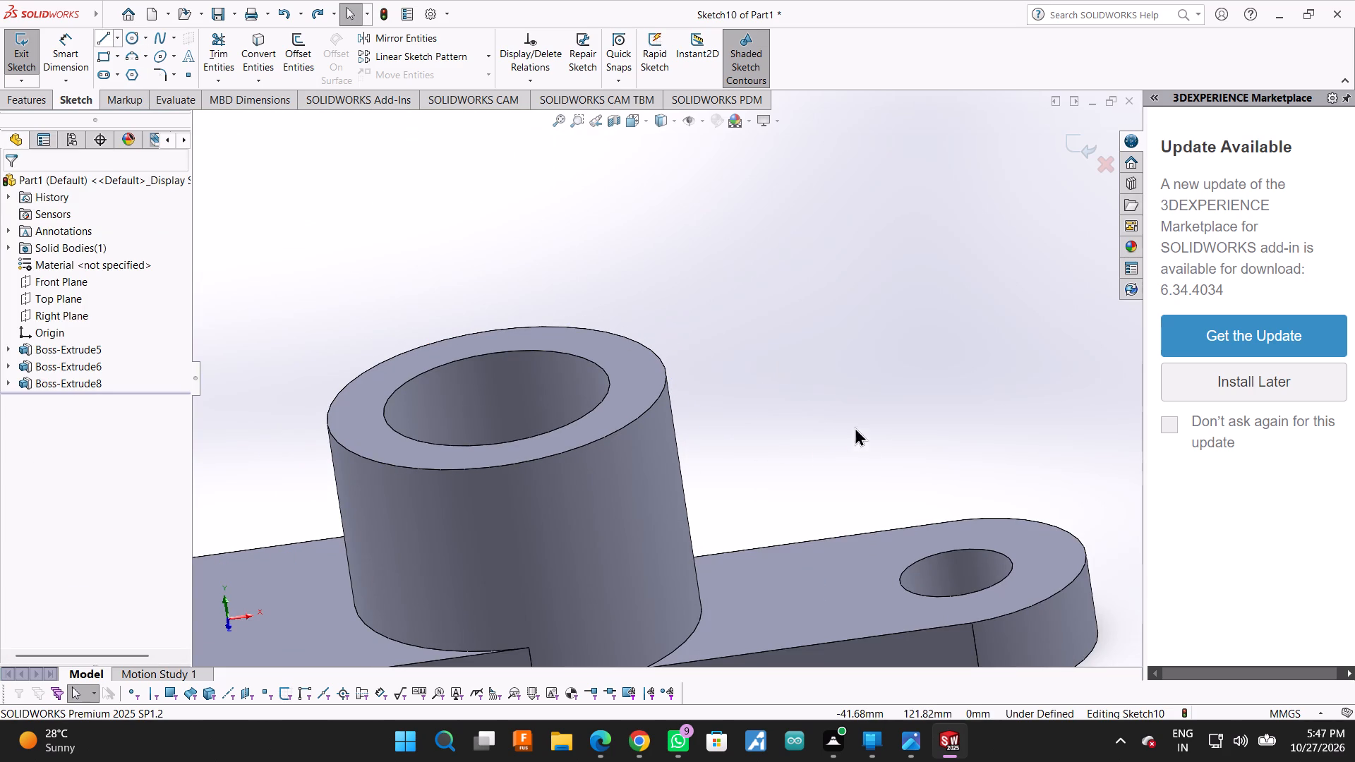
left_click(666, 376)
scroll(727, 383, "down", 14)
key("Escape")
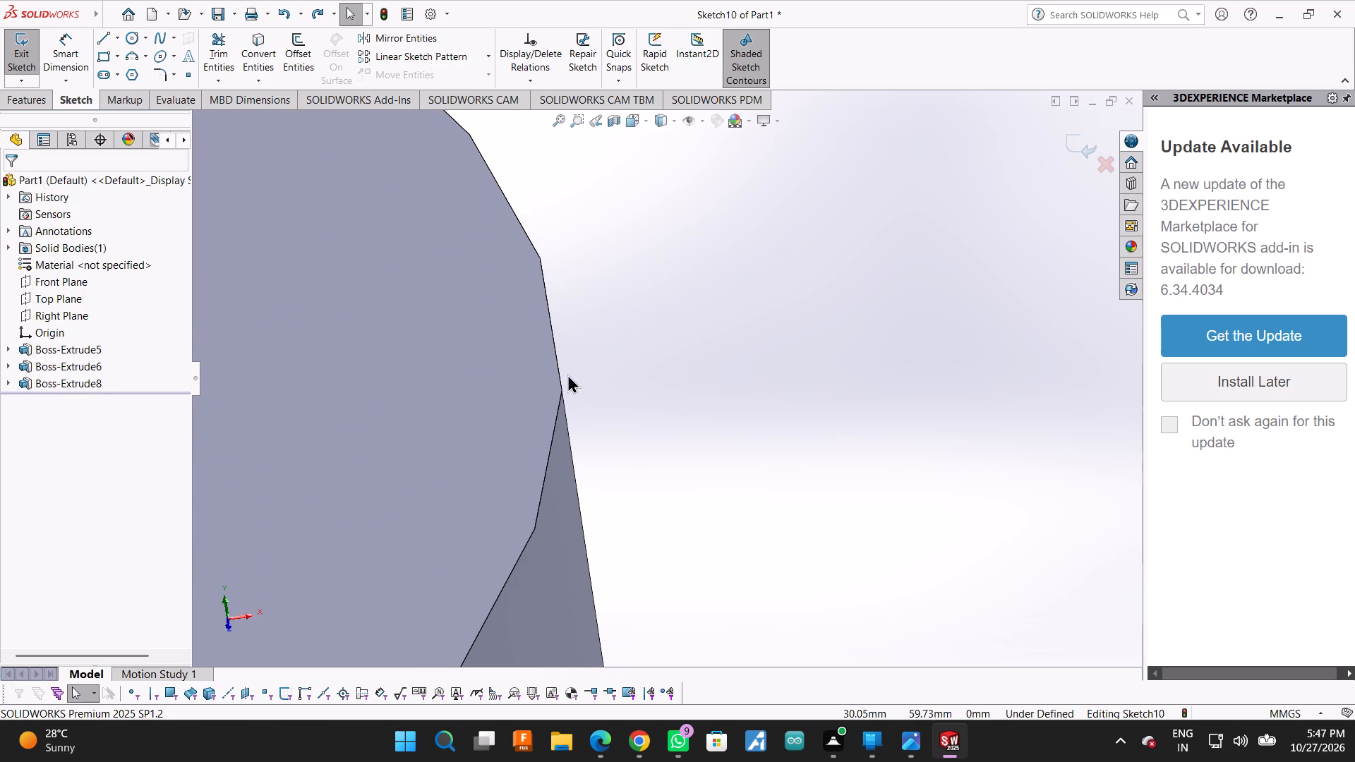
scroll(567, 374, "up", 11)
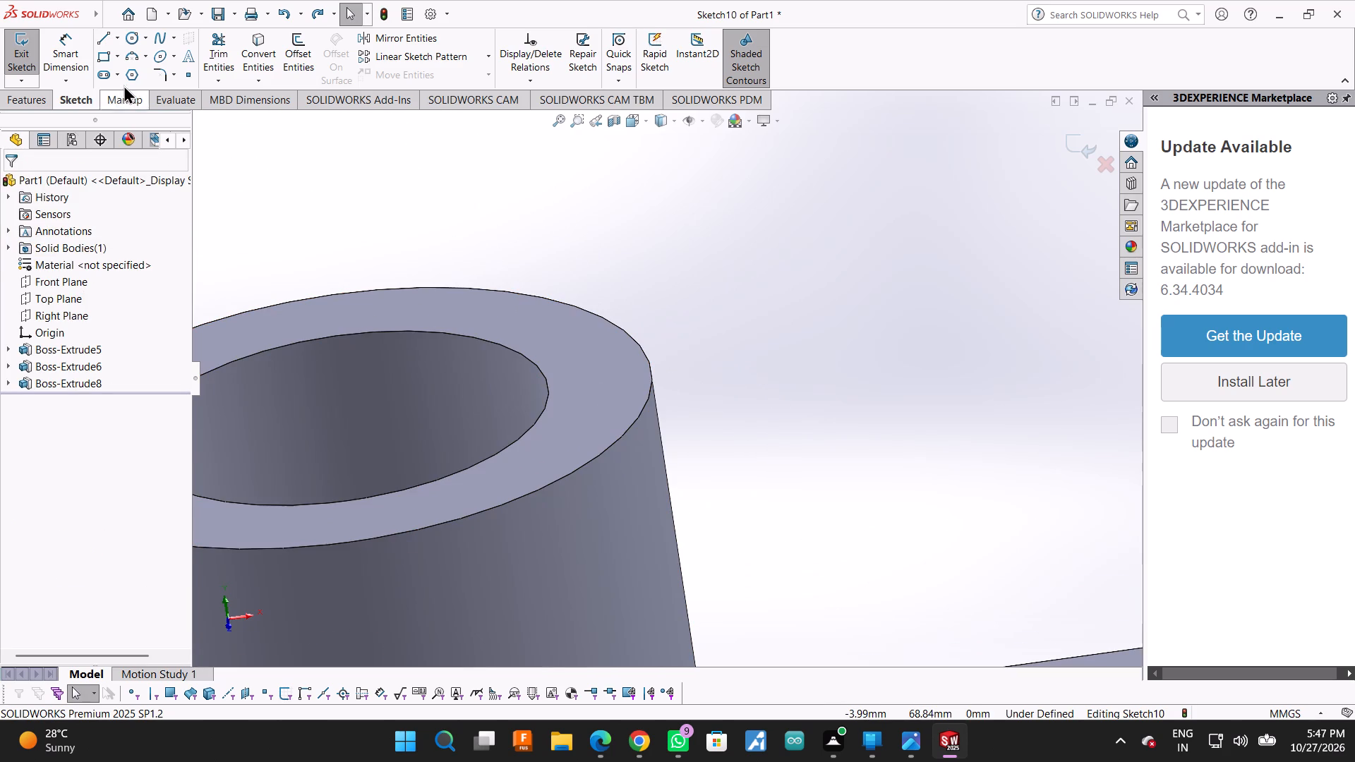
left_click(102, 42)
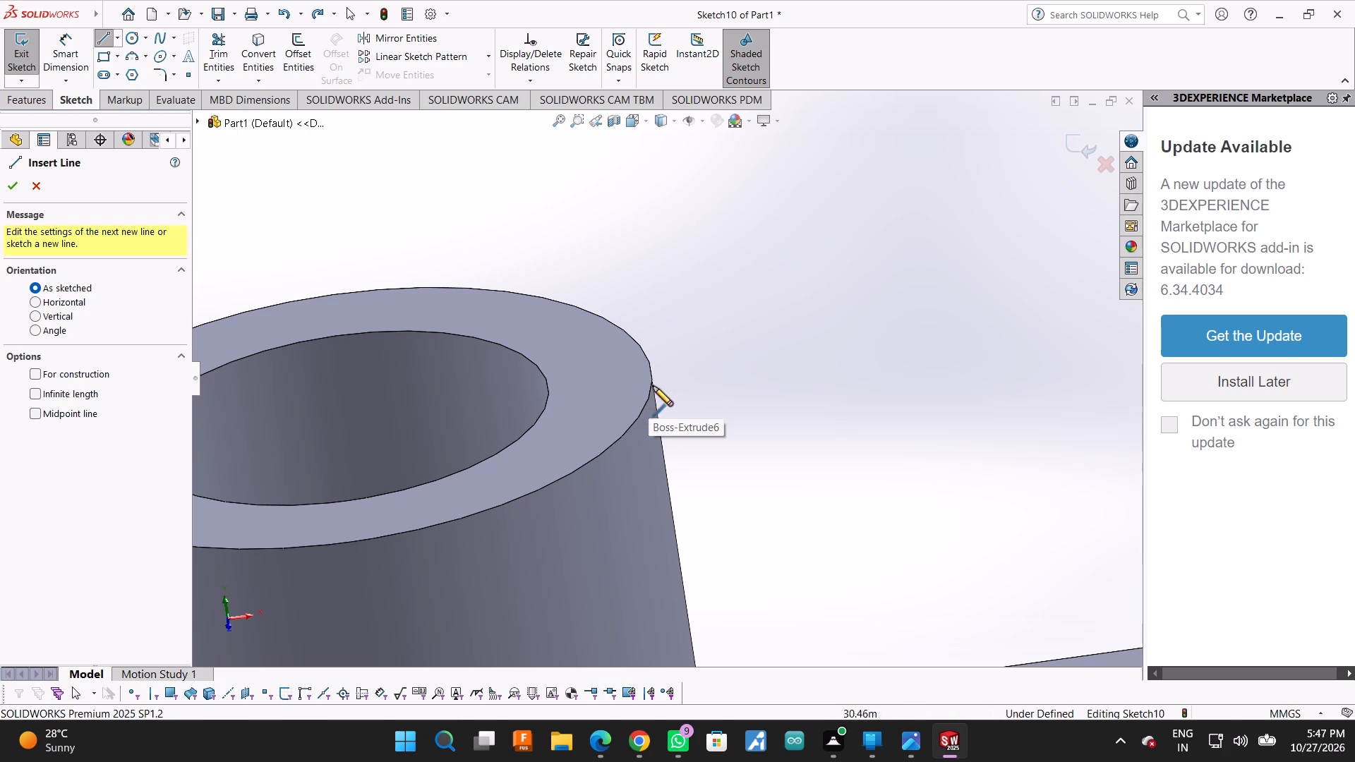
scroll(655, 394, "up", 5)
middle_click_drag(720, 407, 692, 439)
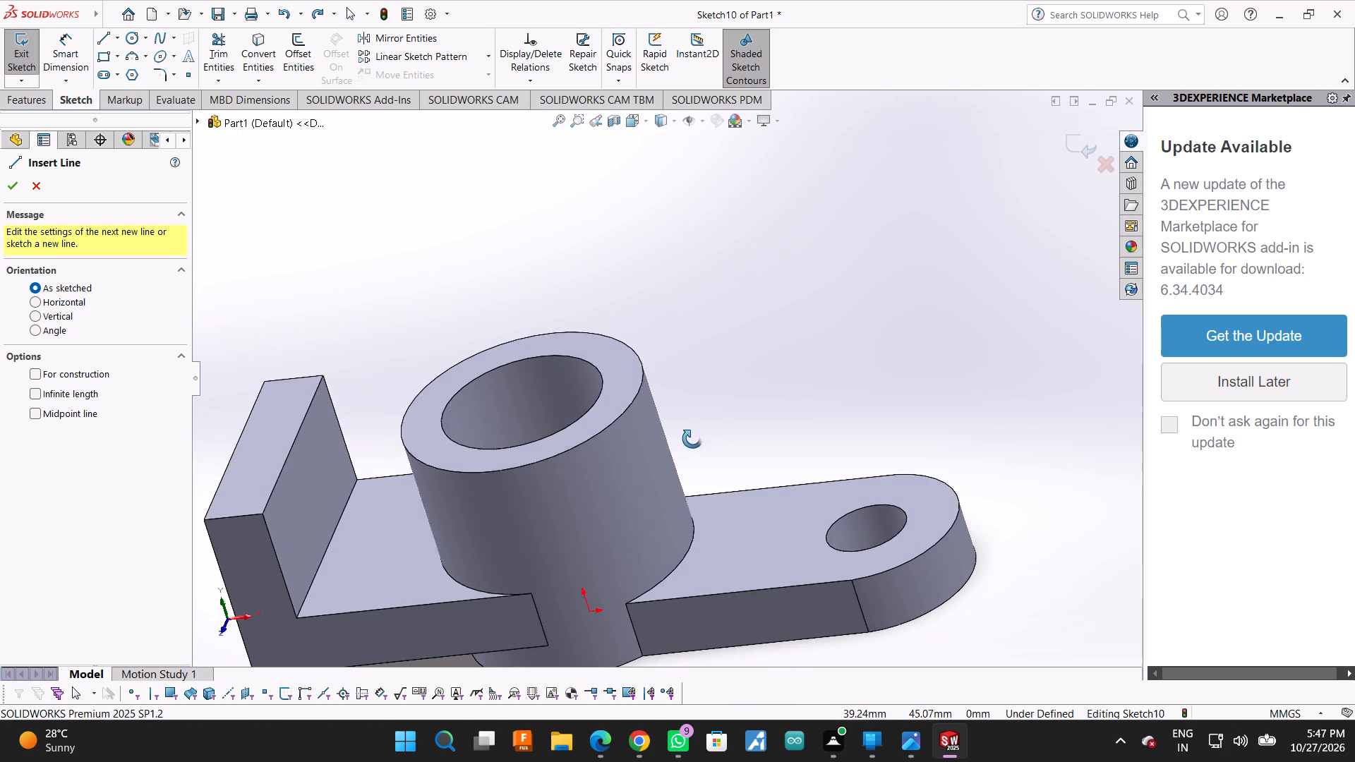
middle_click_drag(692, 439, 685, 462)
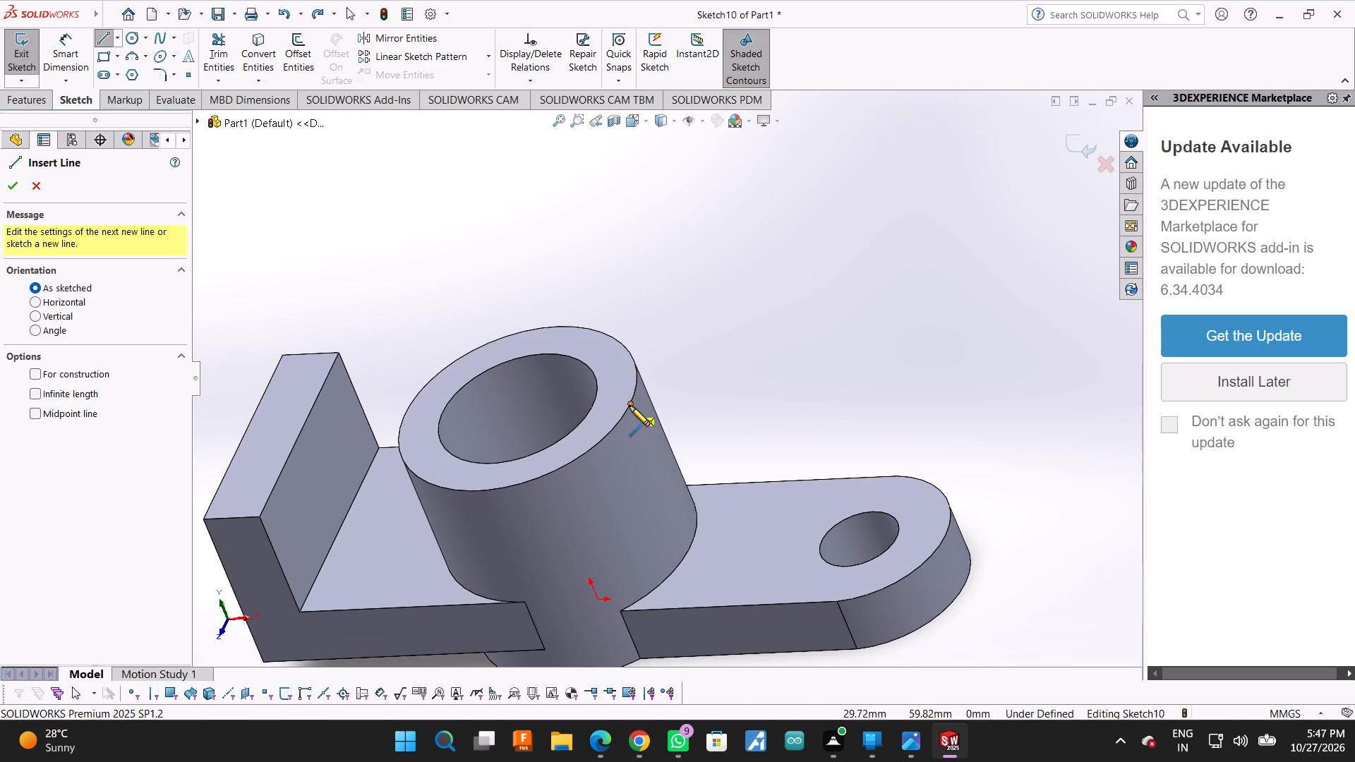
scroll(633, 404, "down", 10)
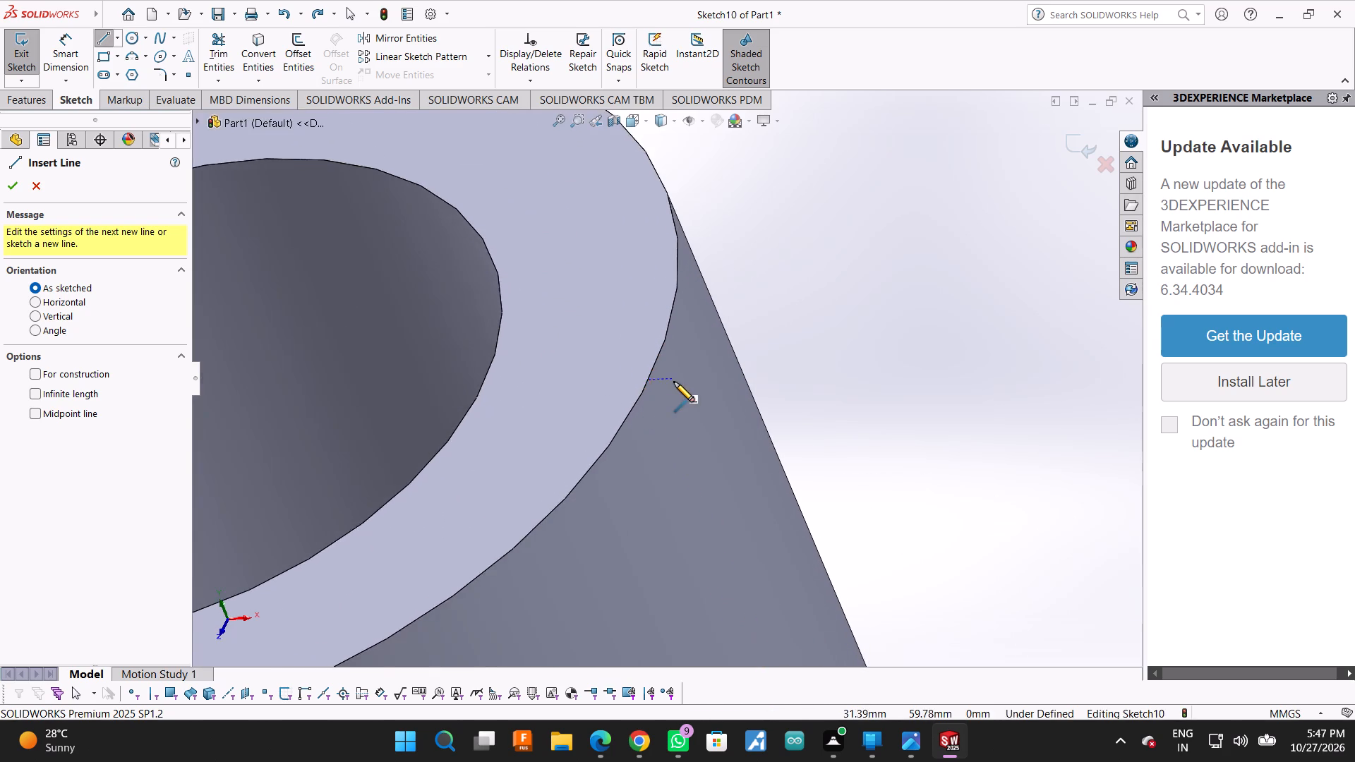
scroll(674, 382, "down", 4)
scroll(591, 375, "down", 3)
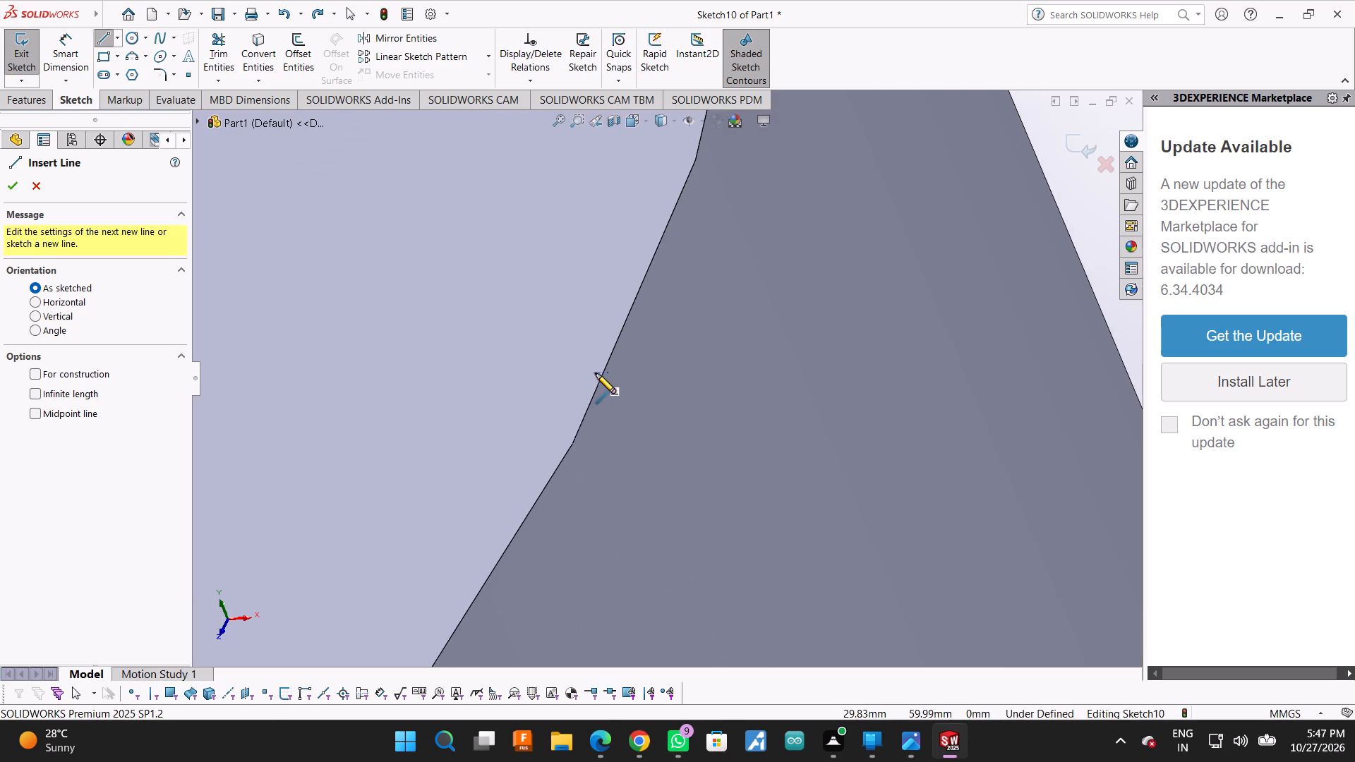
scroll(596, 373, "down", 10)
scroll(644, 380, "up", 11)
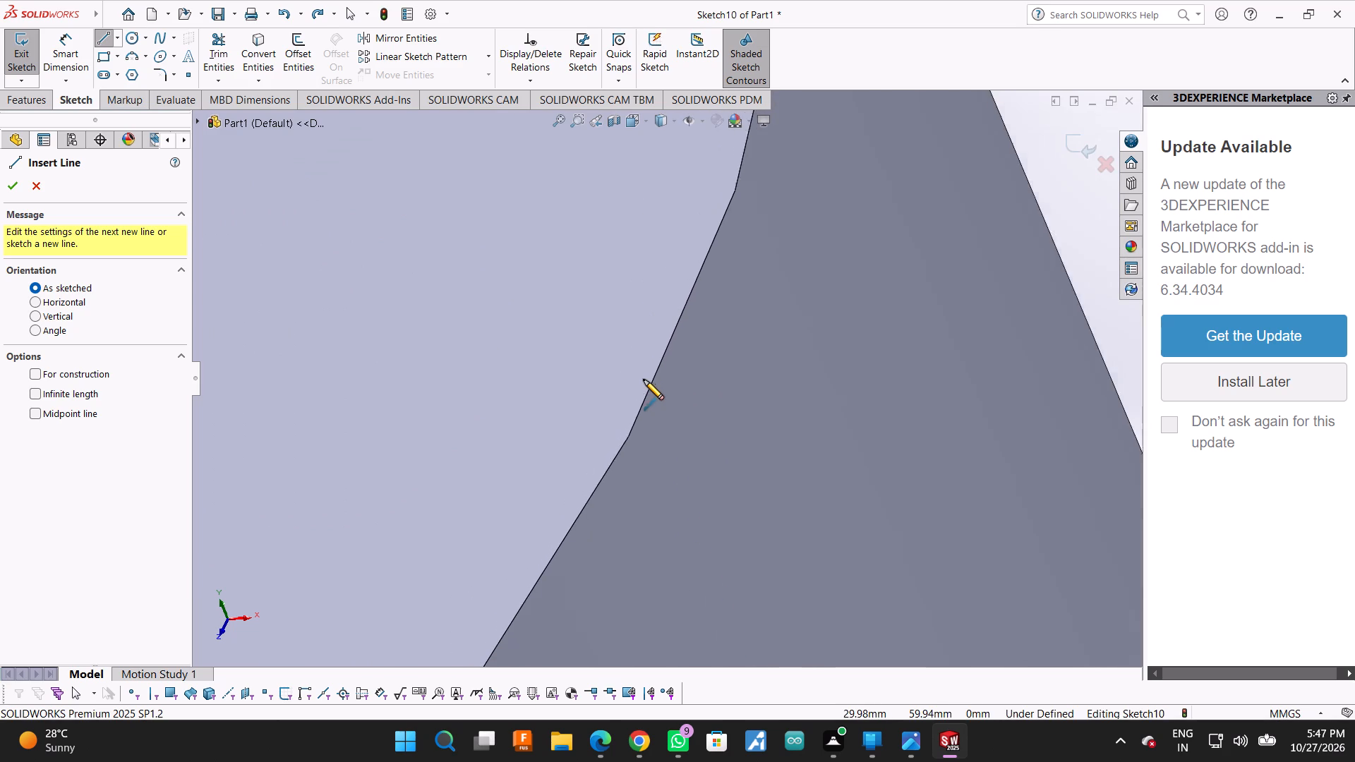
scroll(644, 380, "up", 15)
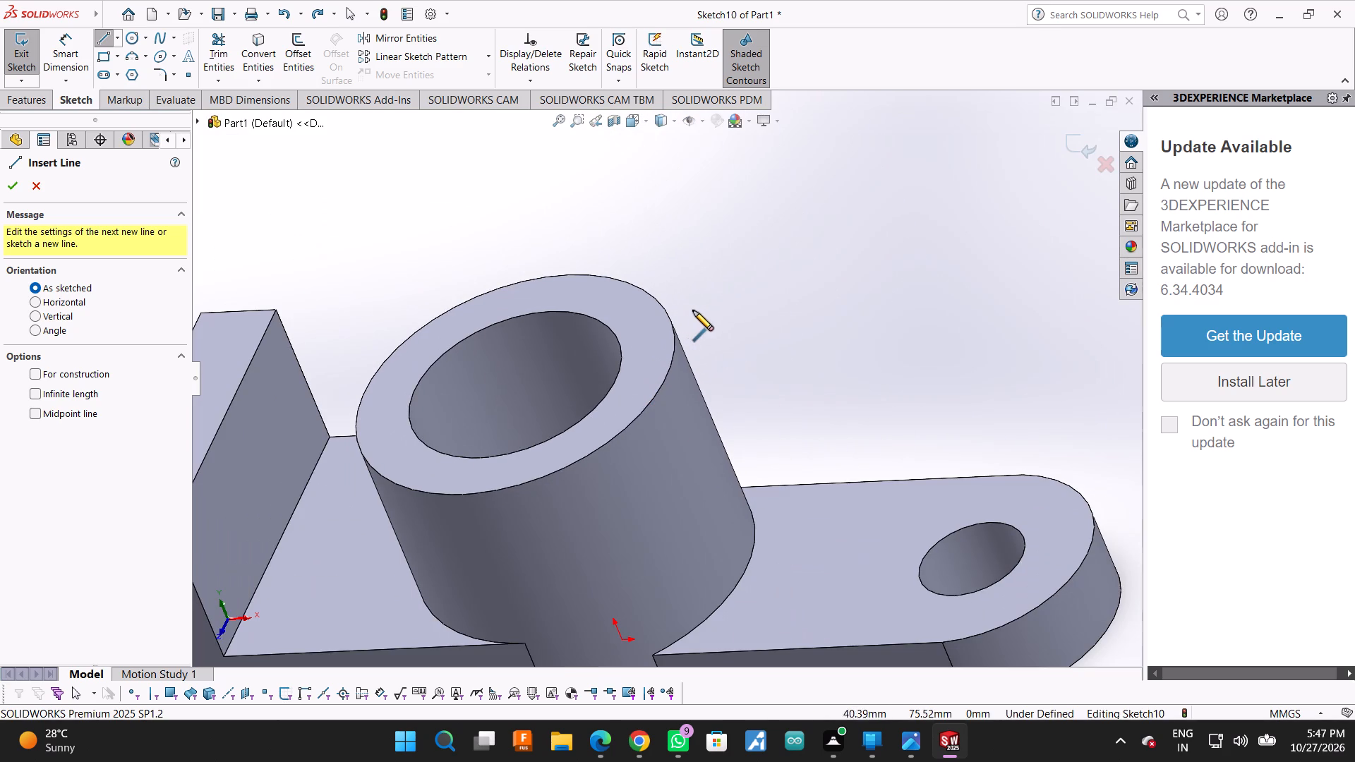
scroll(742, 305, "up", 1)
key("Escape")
Examine the bracket from several angles, looking at how the cylinder meets the L-shaped arm and the rounded arm.
middle_click_drag(742, 377, 756, 377)
scroll(831, 430, "up", 4)
middle_click_drag(842, 526, 838, 435)
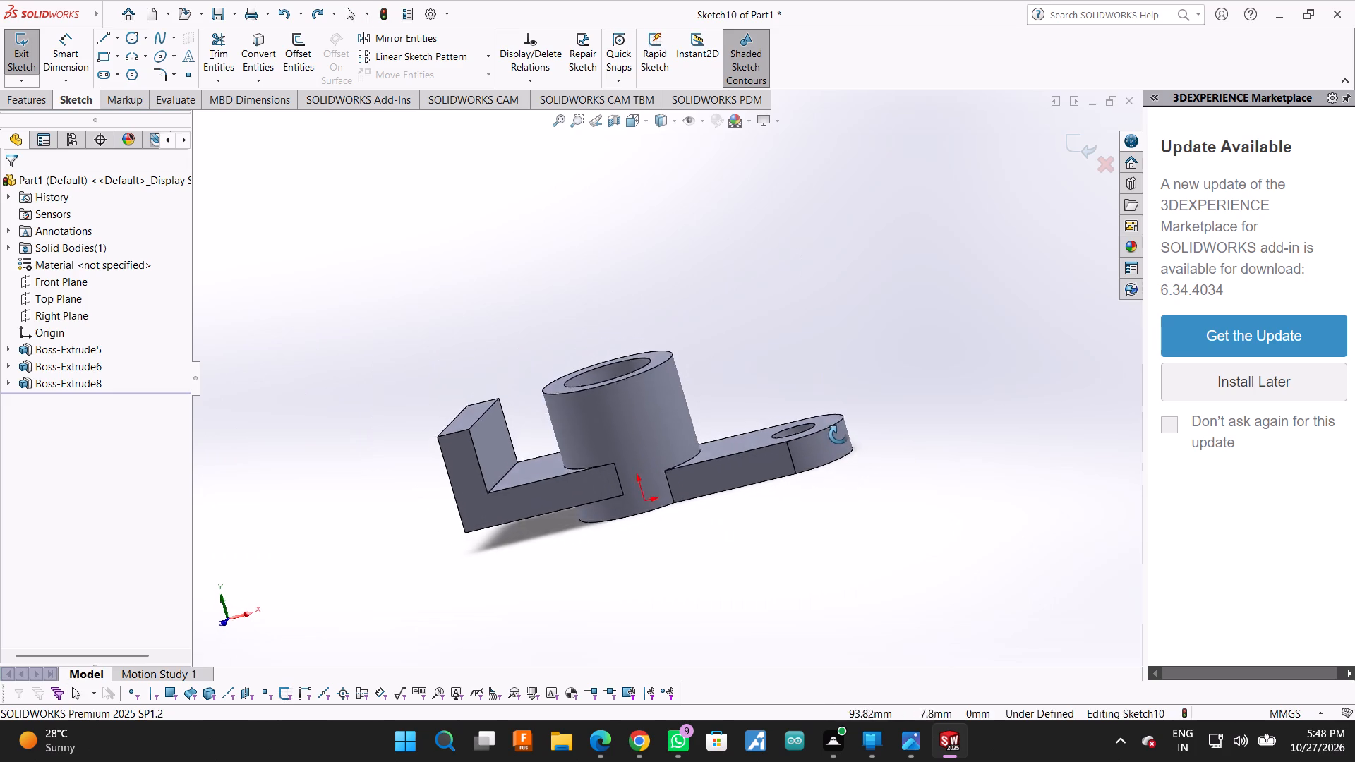
middle_click_drag(838, 435, 860, 404)
middle_click_drag(874, 430, 823, 647)
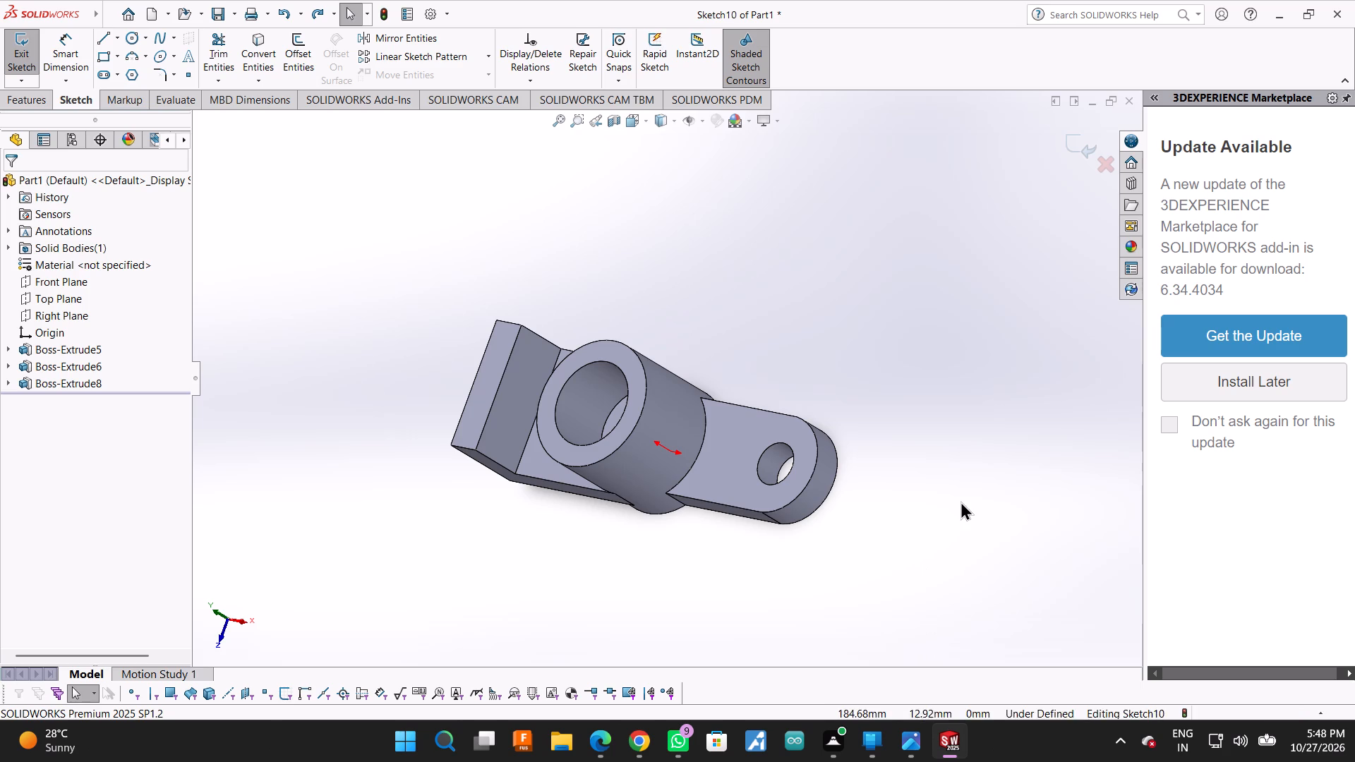
left_click_drag(1144, 548, 1354, 595)
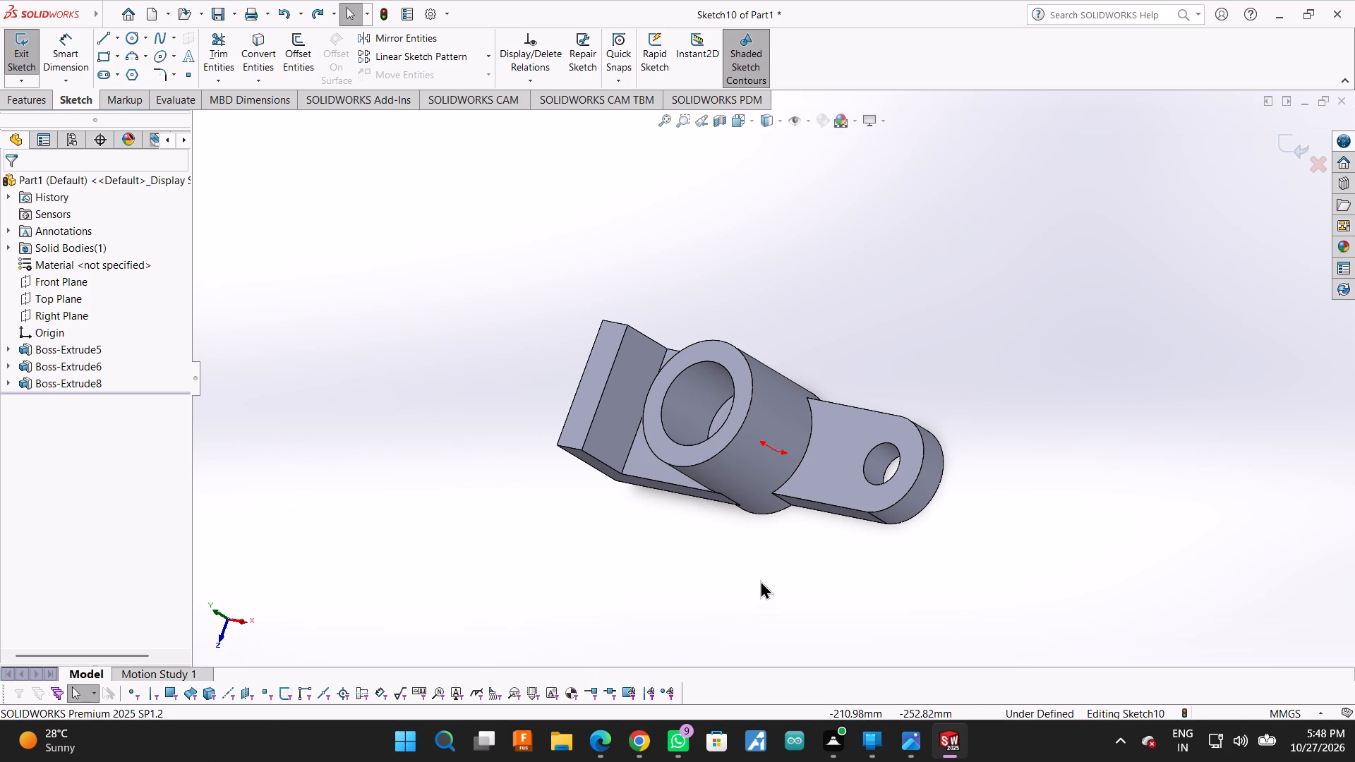
middle_click_drag(760, 580, 803, 465)
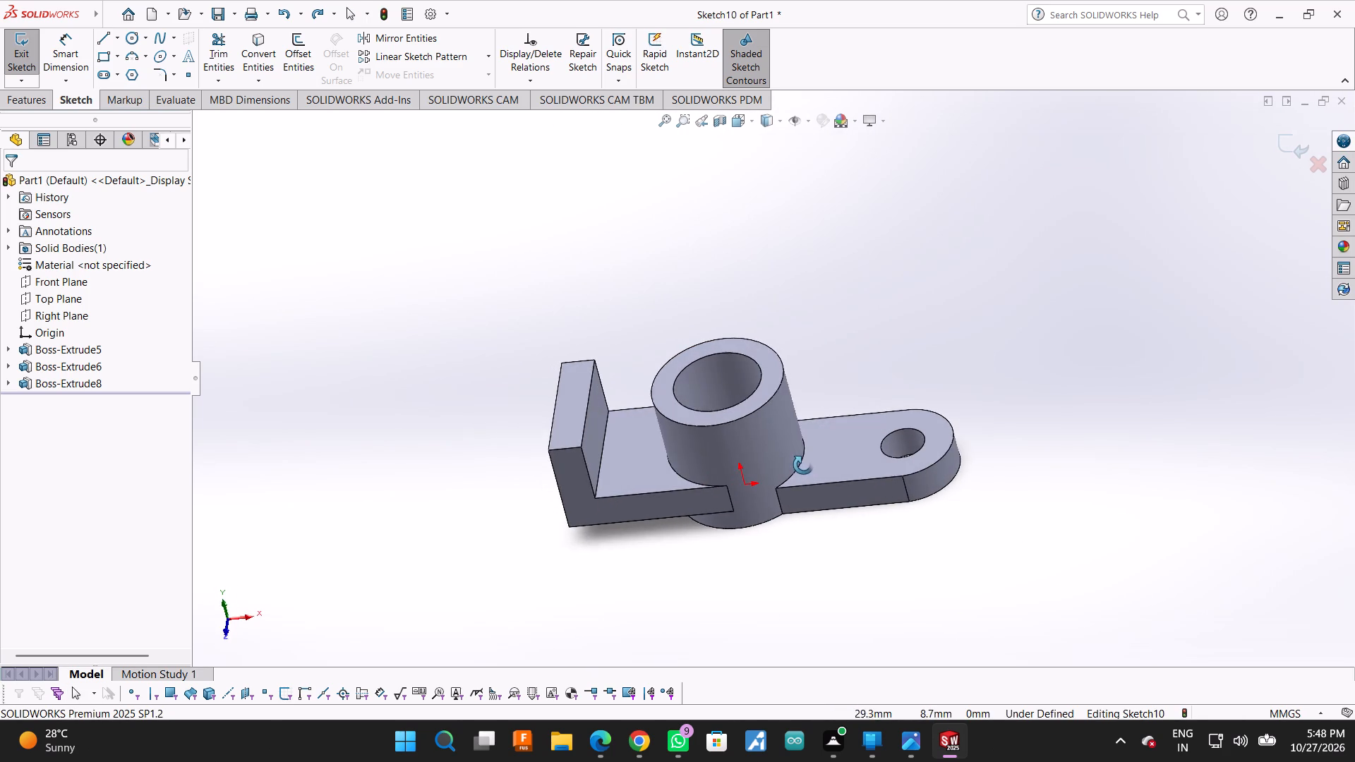
middle_click_drag(803, 465, 802, 466)
scroll(805, 466, "down", 2)
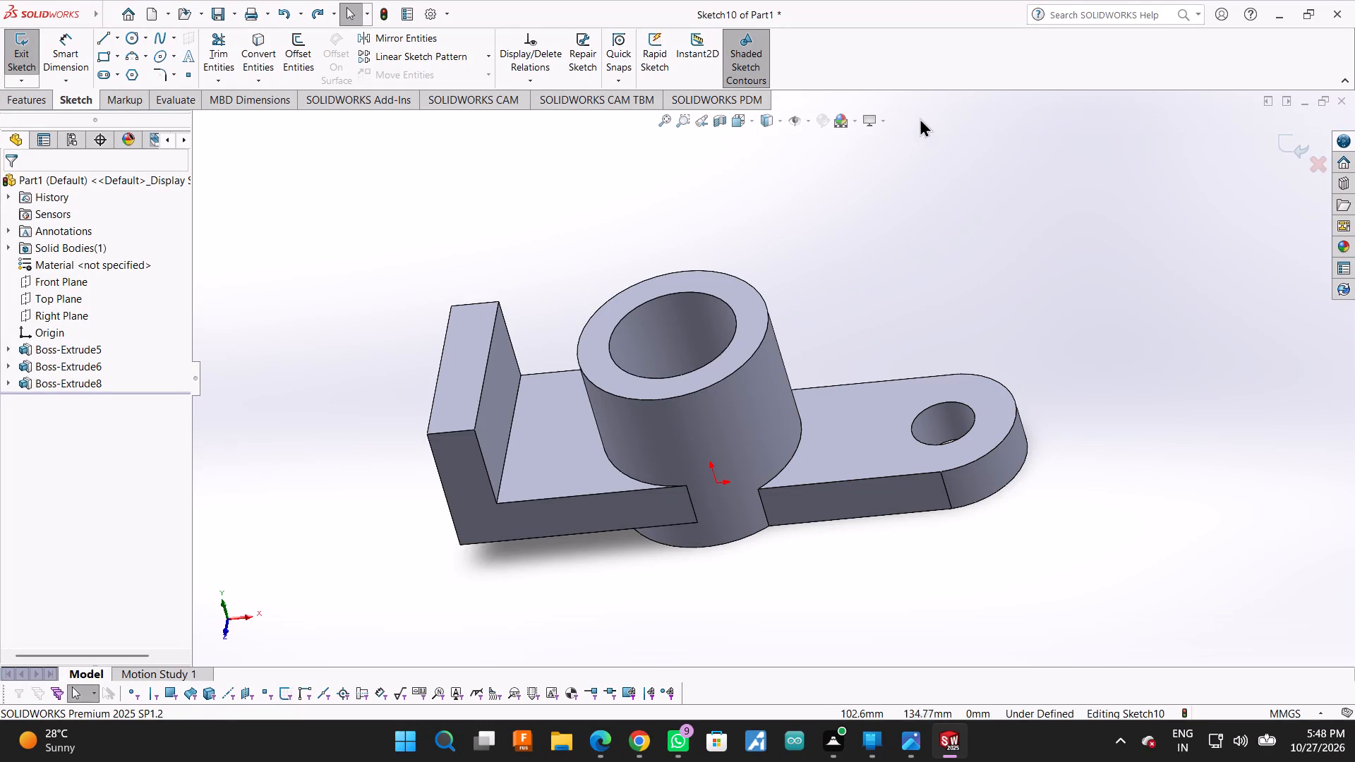
middle_click_drag(855, 266, 848, 365)
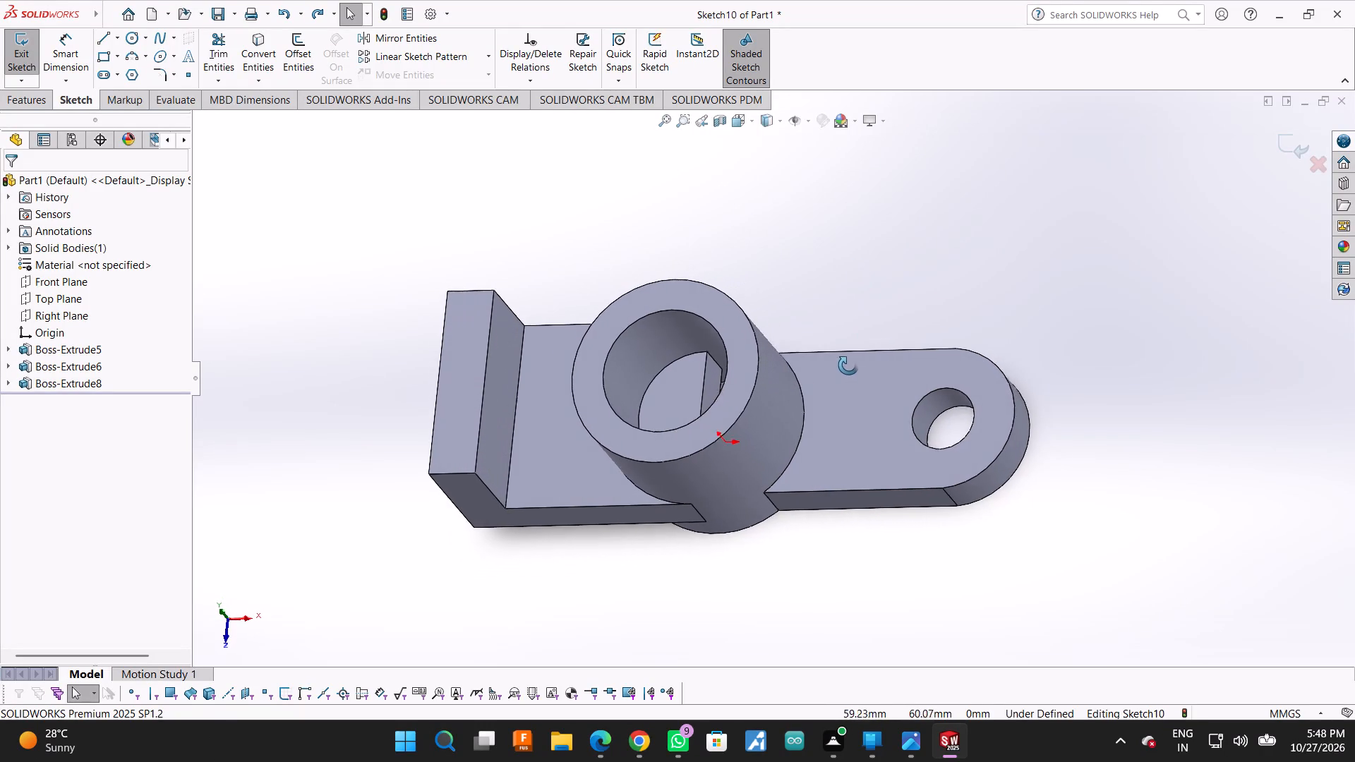
middle_click_drag(848, 365, 847, 362)
middle_click(853, 322)
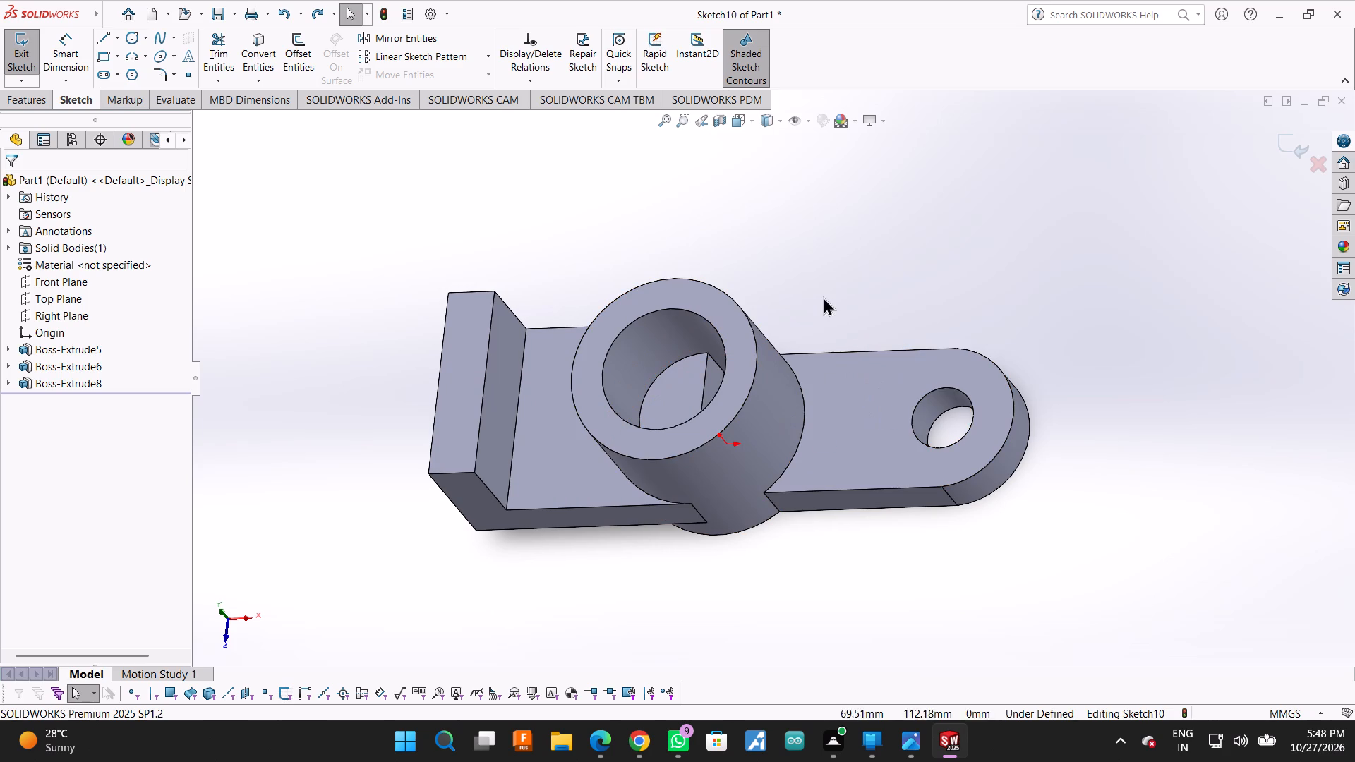
middle_click_drag(793, 260, 822, 328)
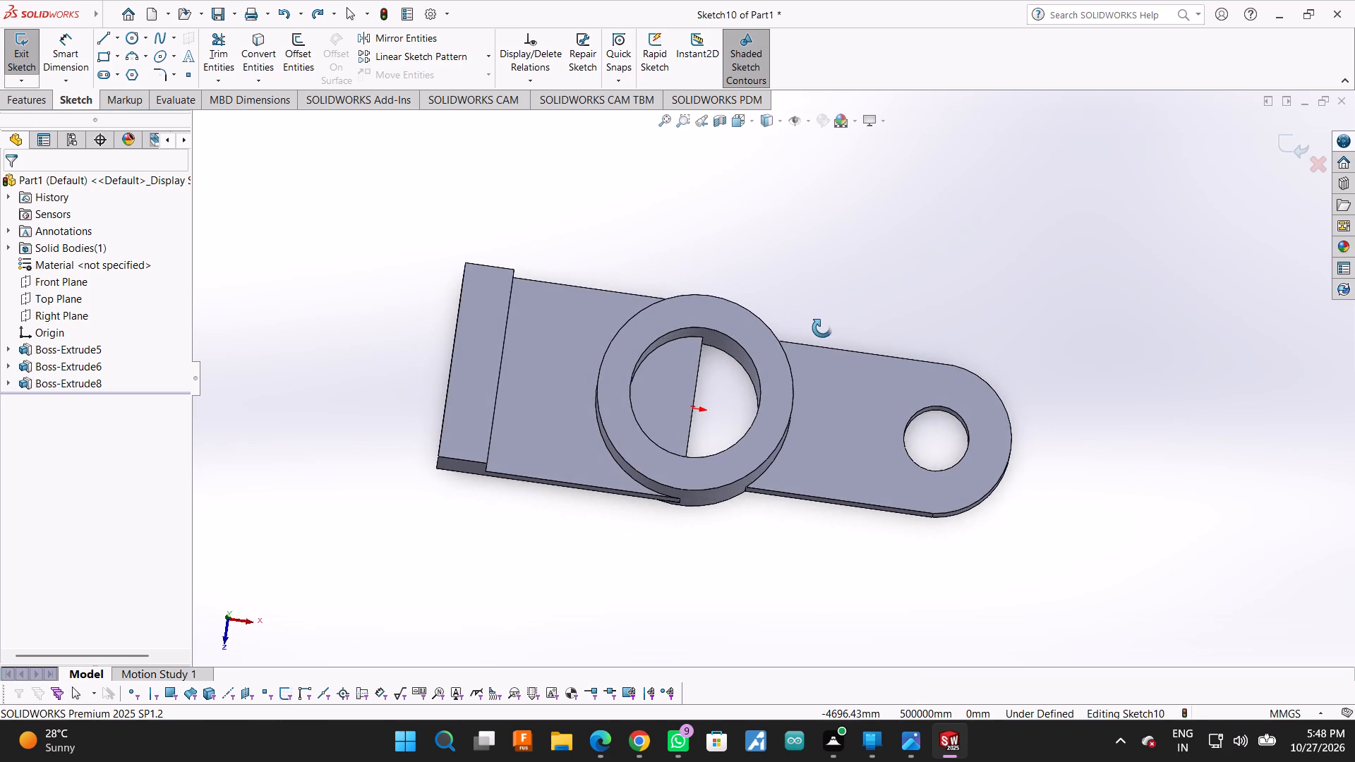
middle_click_drag(822, 328, 827, 121)
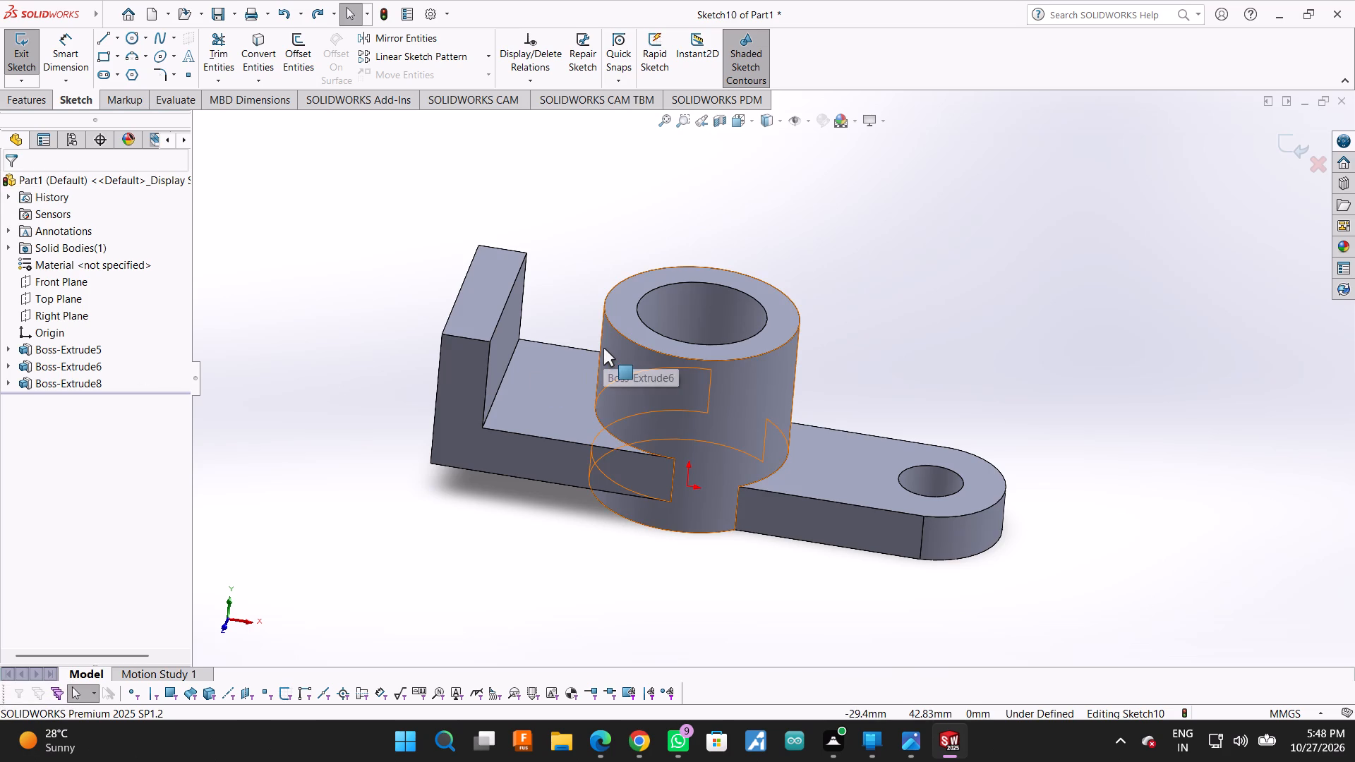
Exit the empty Front Plane sketch.
left_click(621, 296)
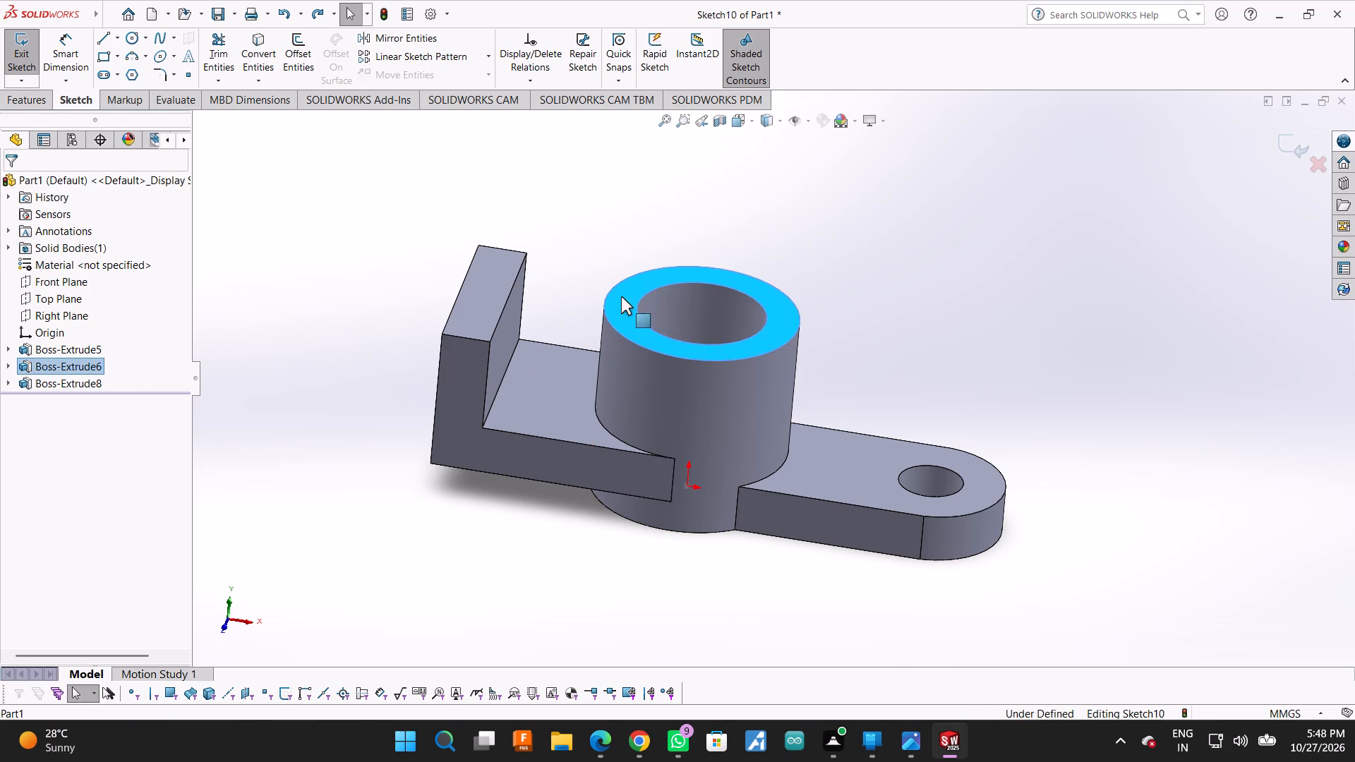
right_click(627, 299)
left_click(788, 214)
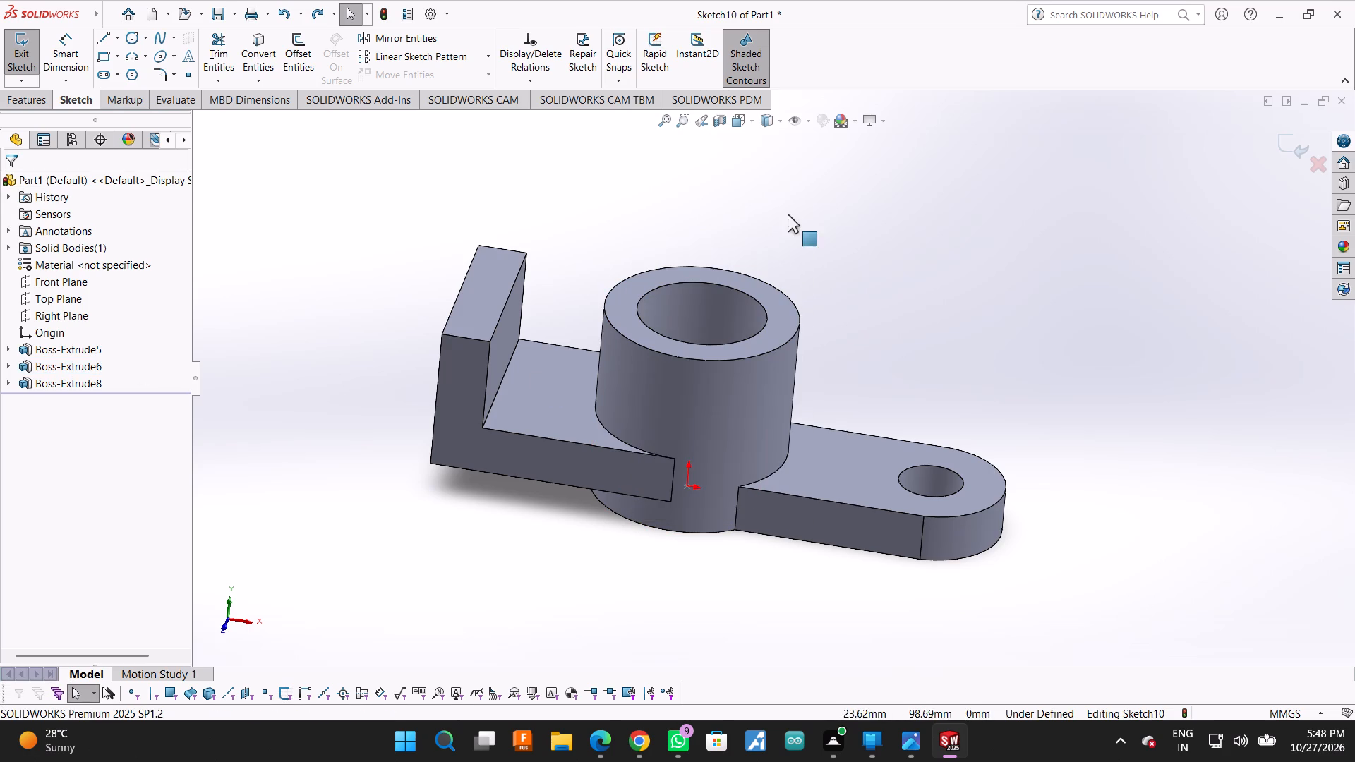
left_click(1289, 140)
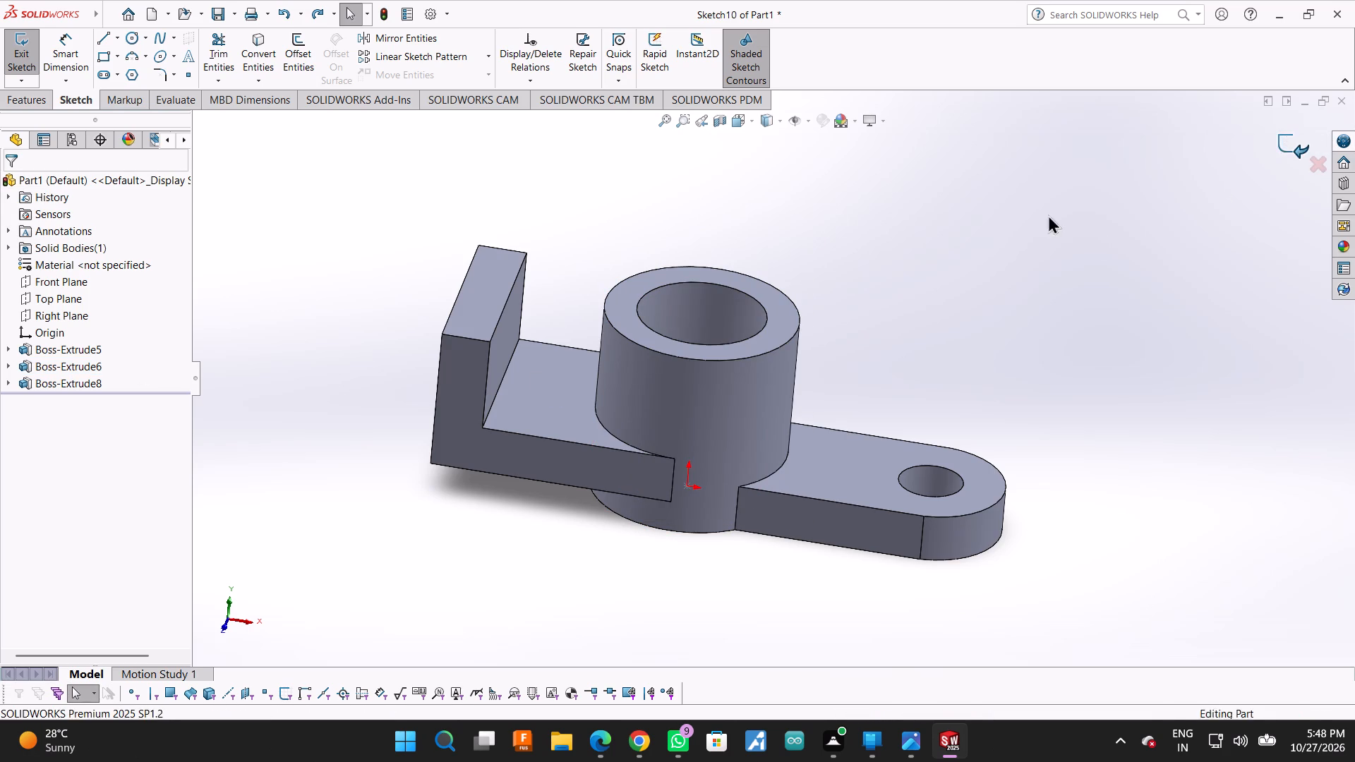
On the cylinder's top face, sketch a horizontal line about 40 mm long from the L-arm upright's inner edge midpoint to the cylinder bore.
left_click(627, 302)
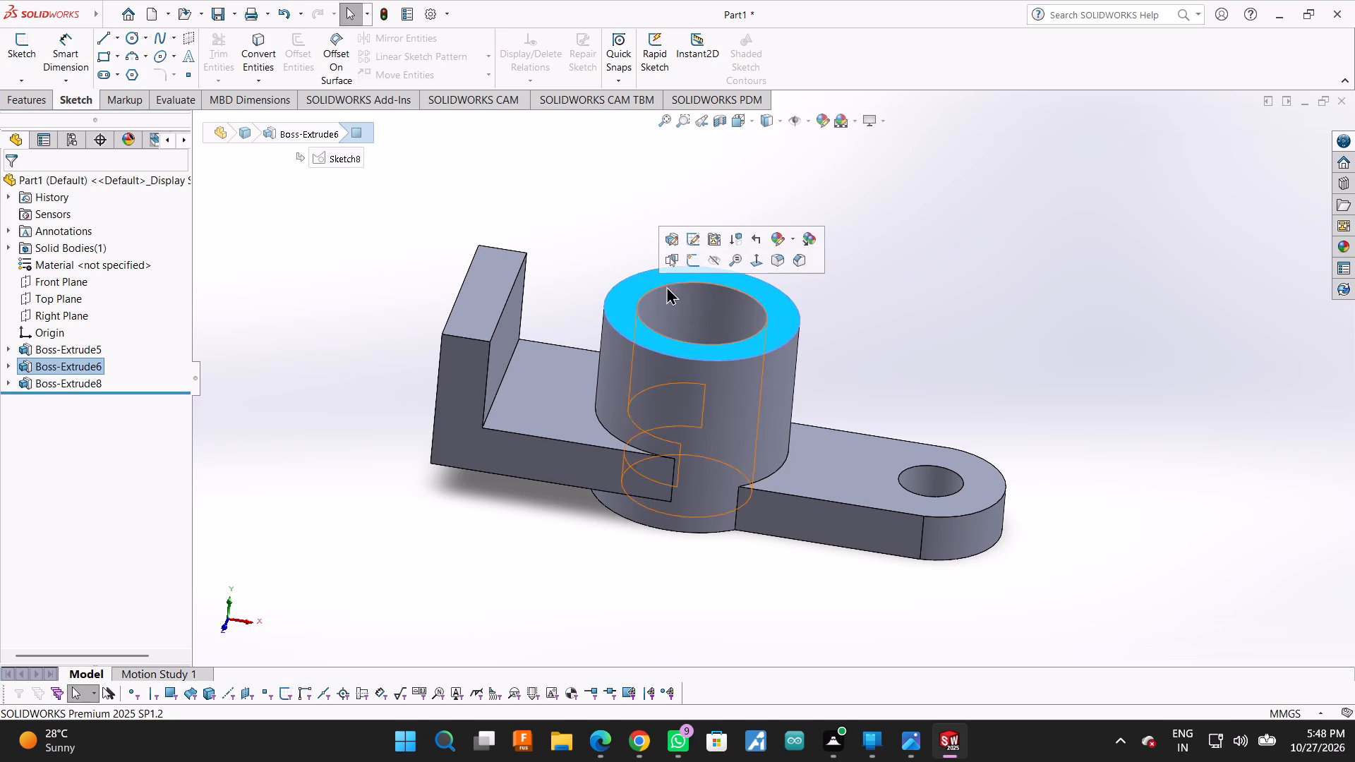
left_click(685, 260)
left_click(630, 195)
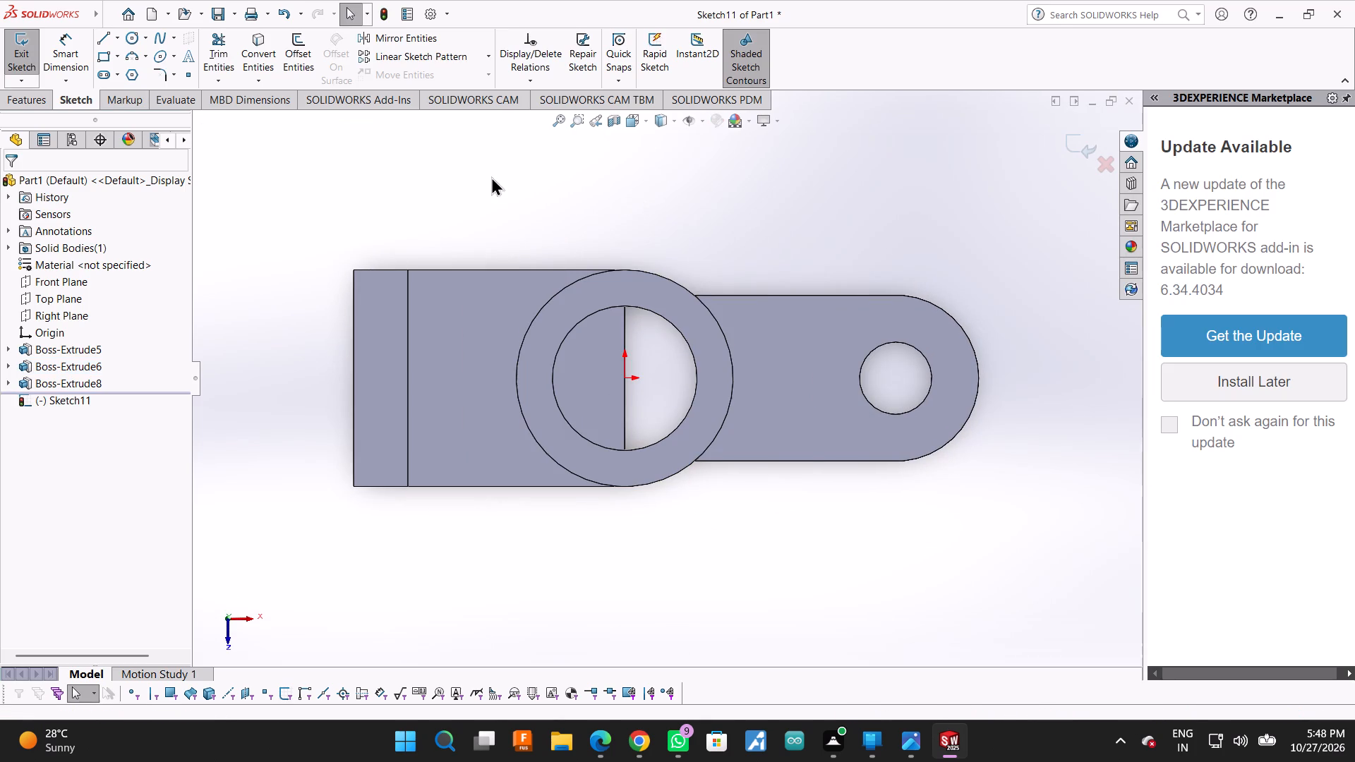
left_click(103, 40)
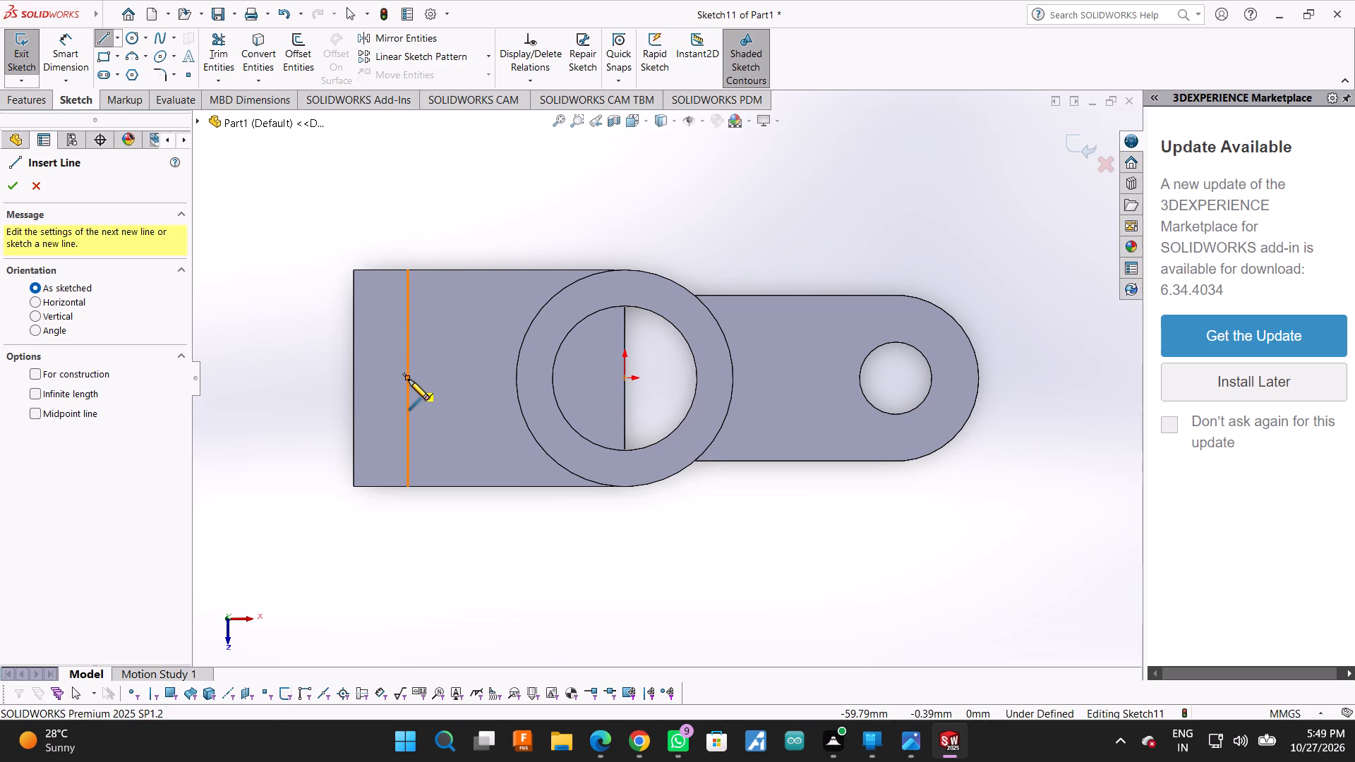
left_click(409, 380)
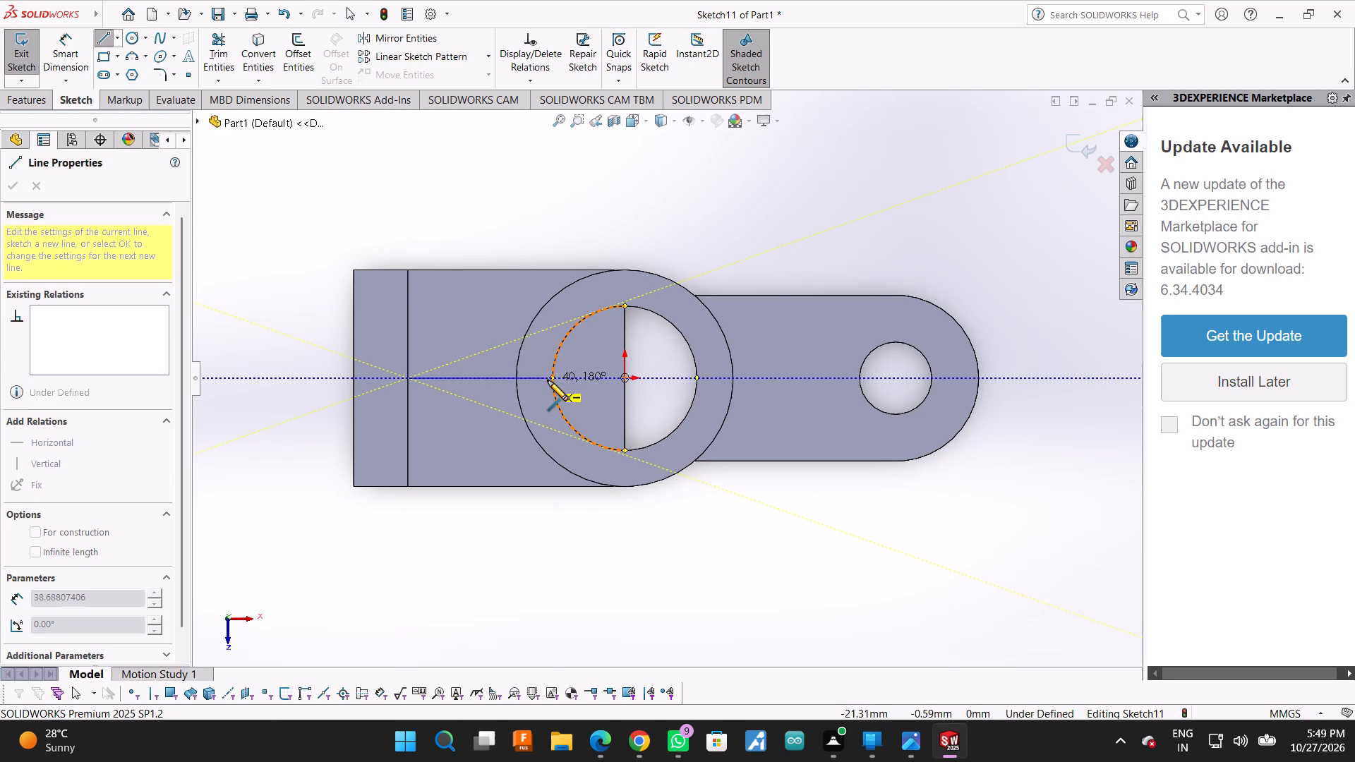
left_click(551, 380)
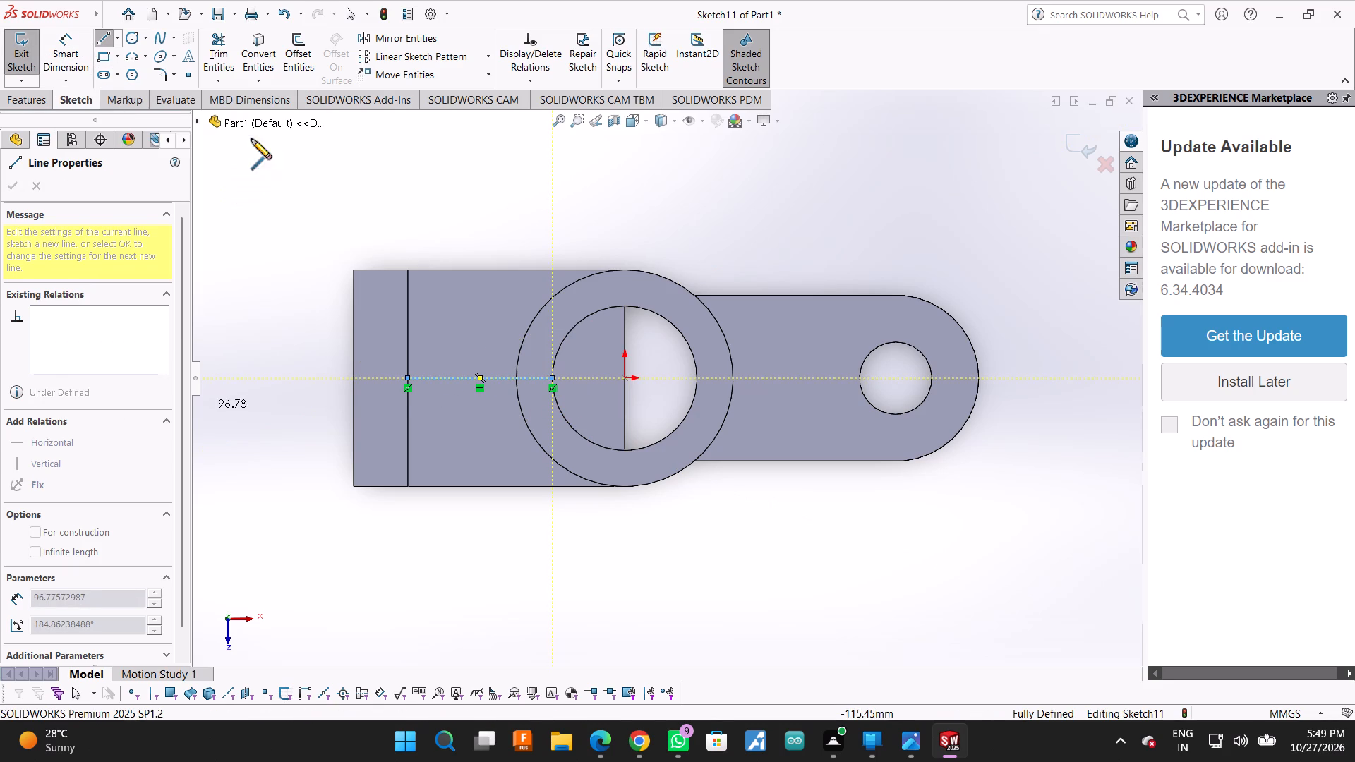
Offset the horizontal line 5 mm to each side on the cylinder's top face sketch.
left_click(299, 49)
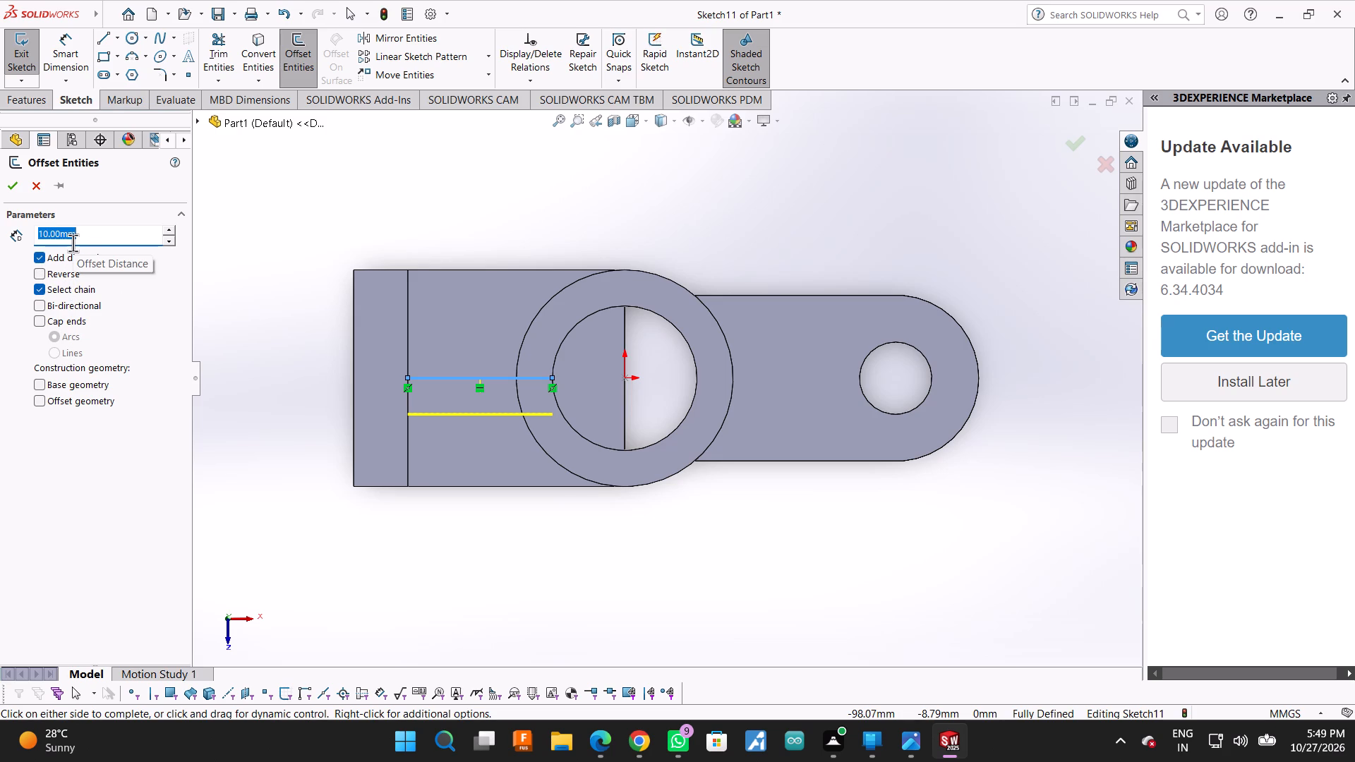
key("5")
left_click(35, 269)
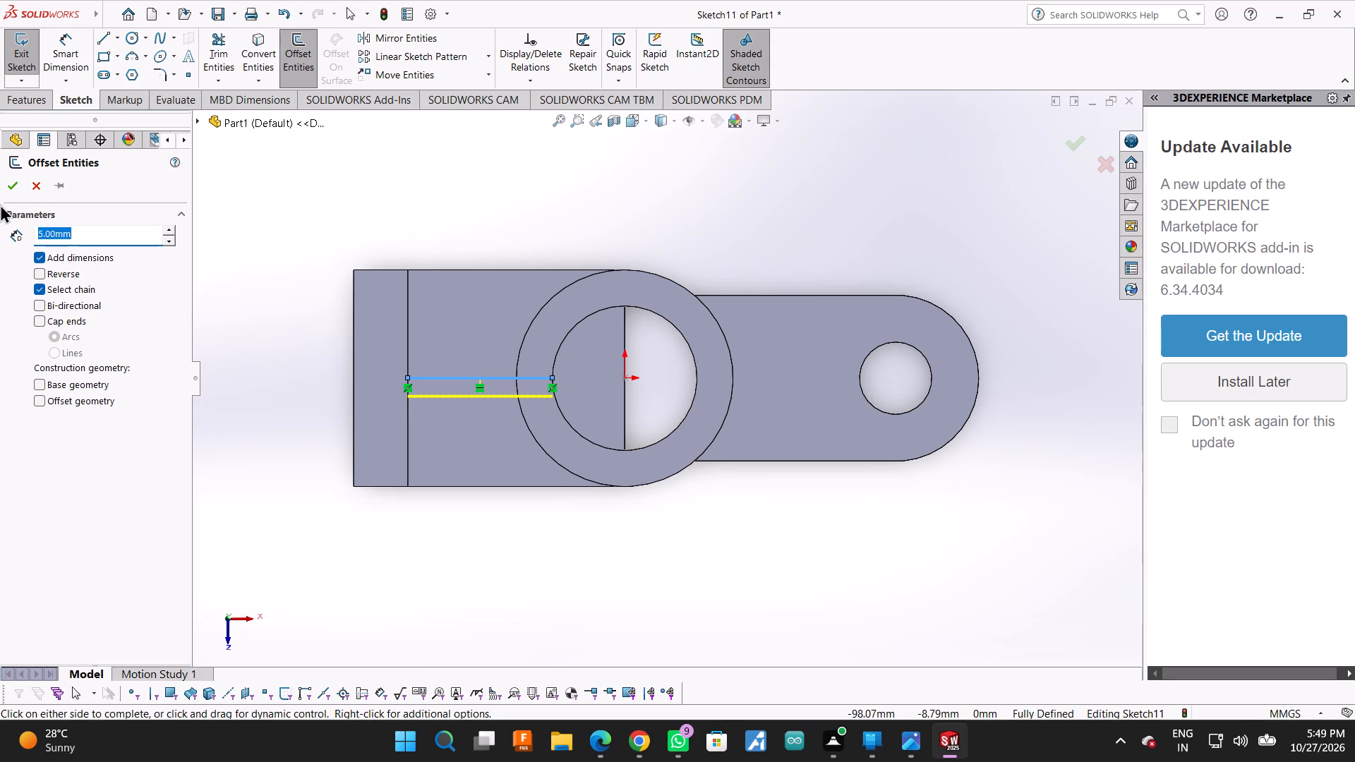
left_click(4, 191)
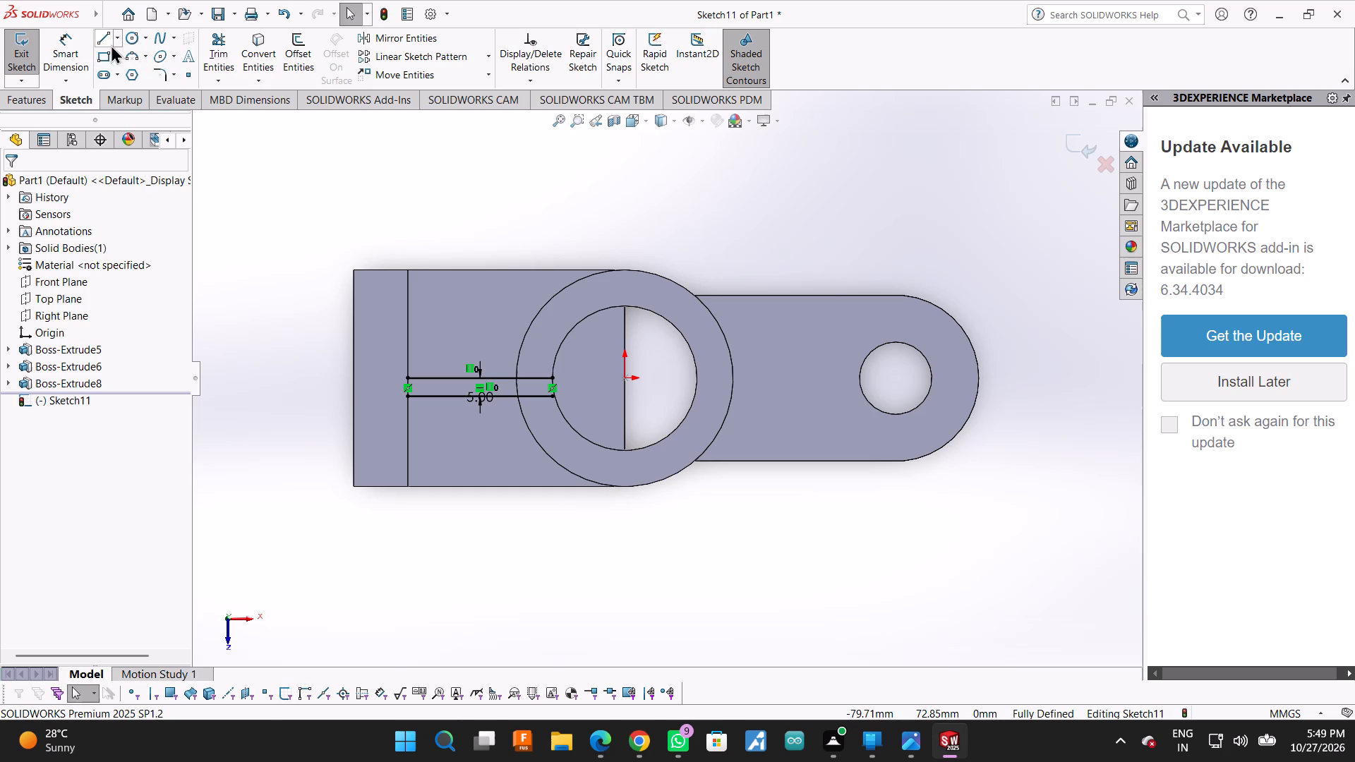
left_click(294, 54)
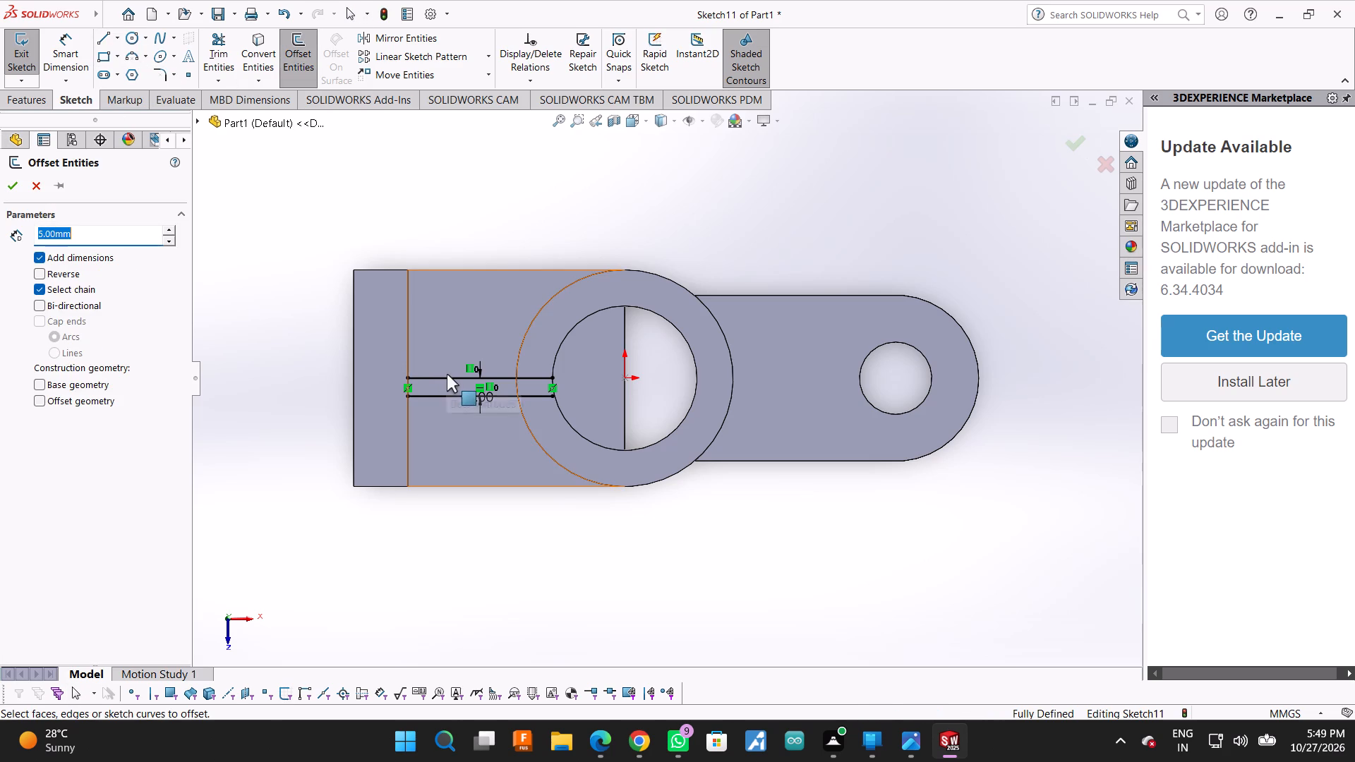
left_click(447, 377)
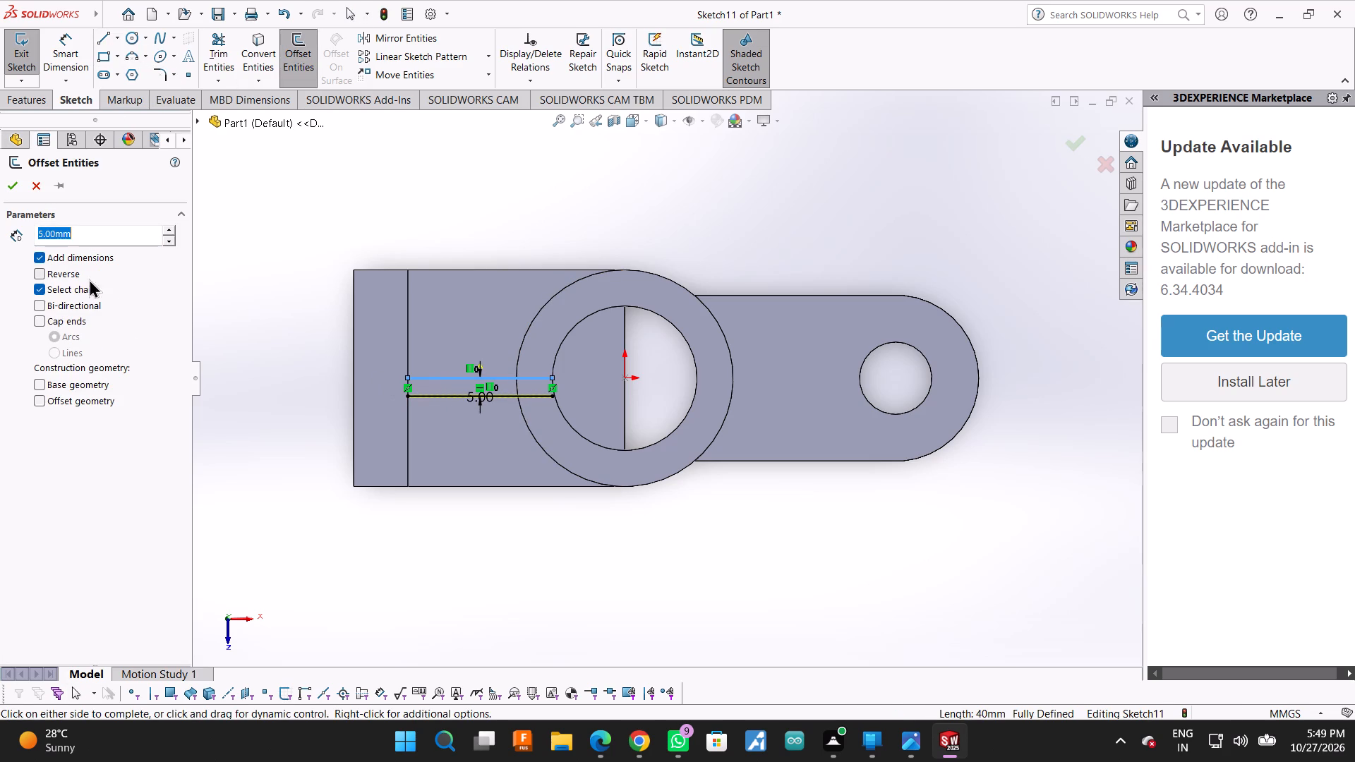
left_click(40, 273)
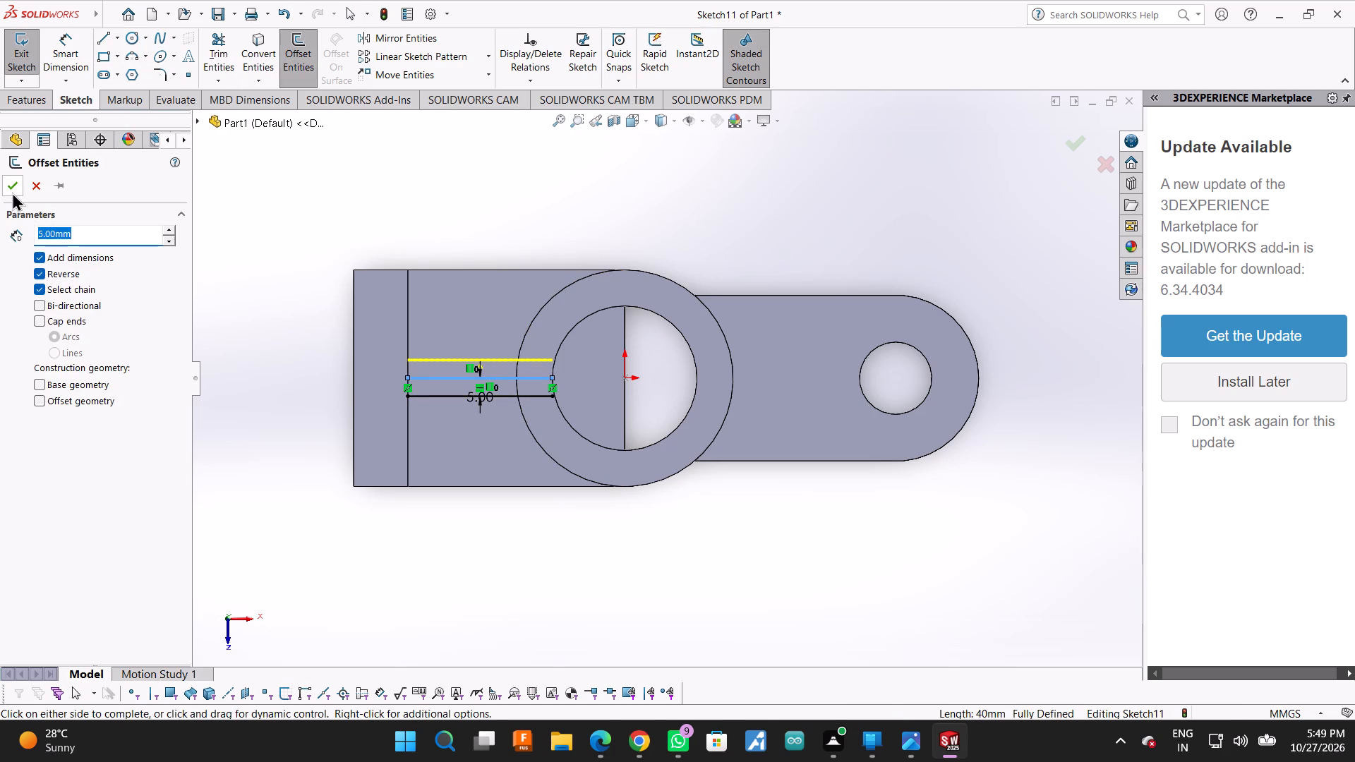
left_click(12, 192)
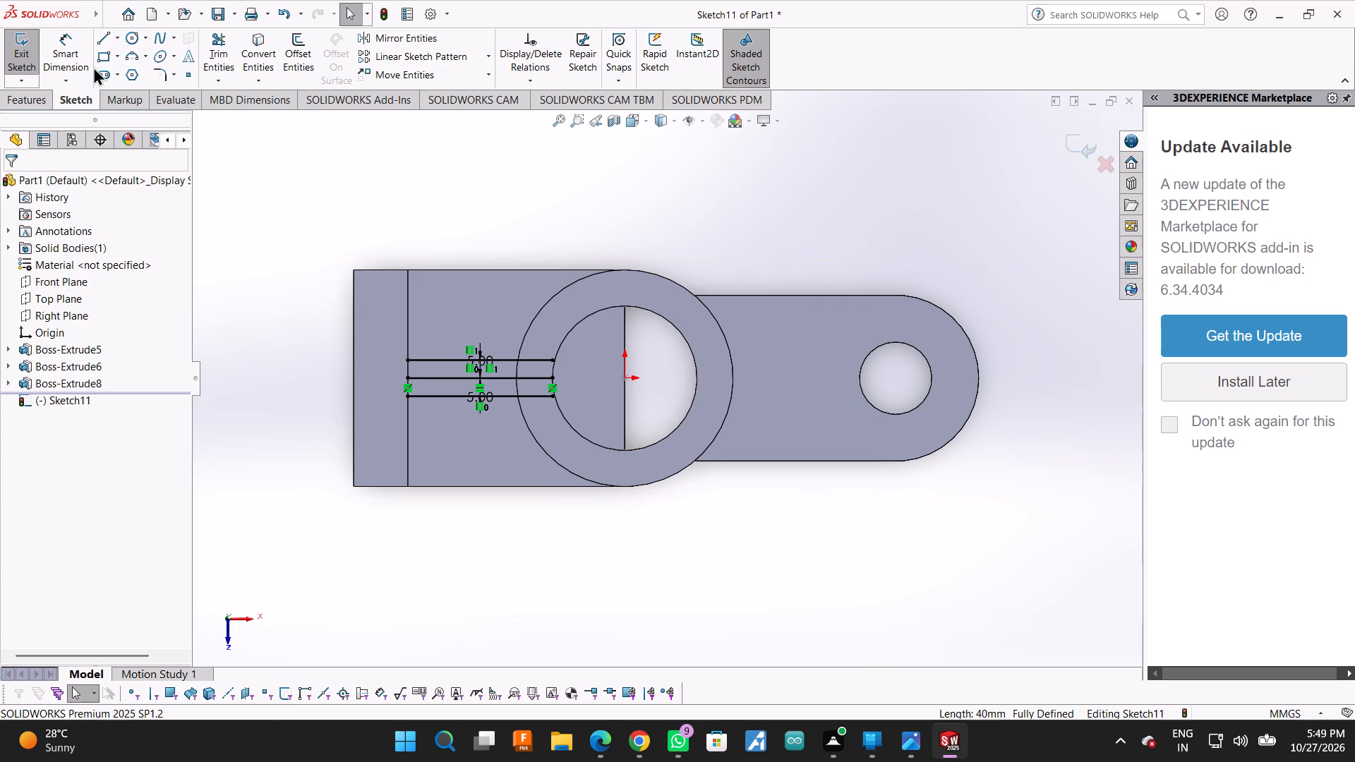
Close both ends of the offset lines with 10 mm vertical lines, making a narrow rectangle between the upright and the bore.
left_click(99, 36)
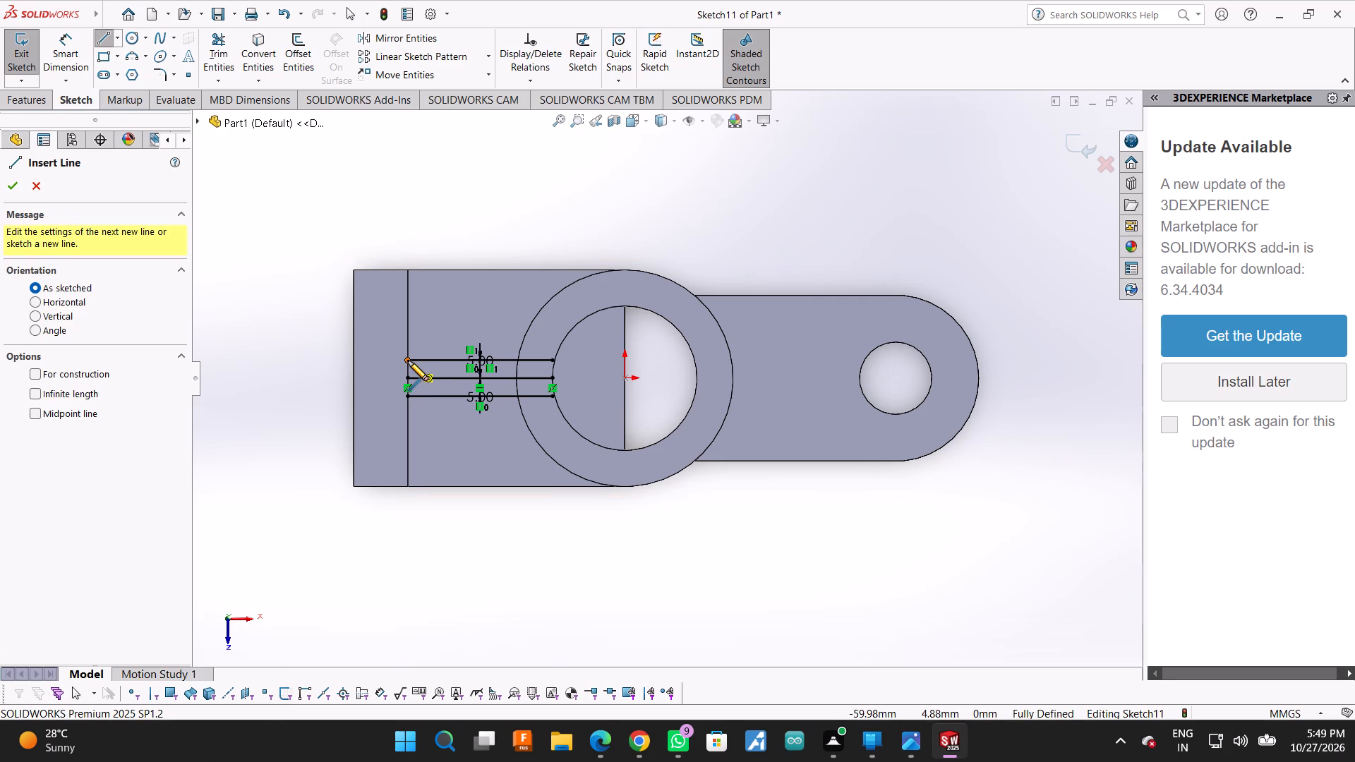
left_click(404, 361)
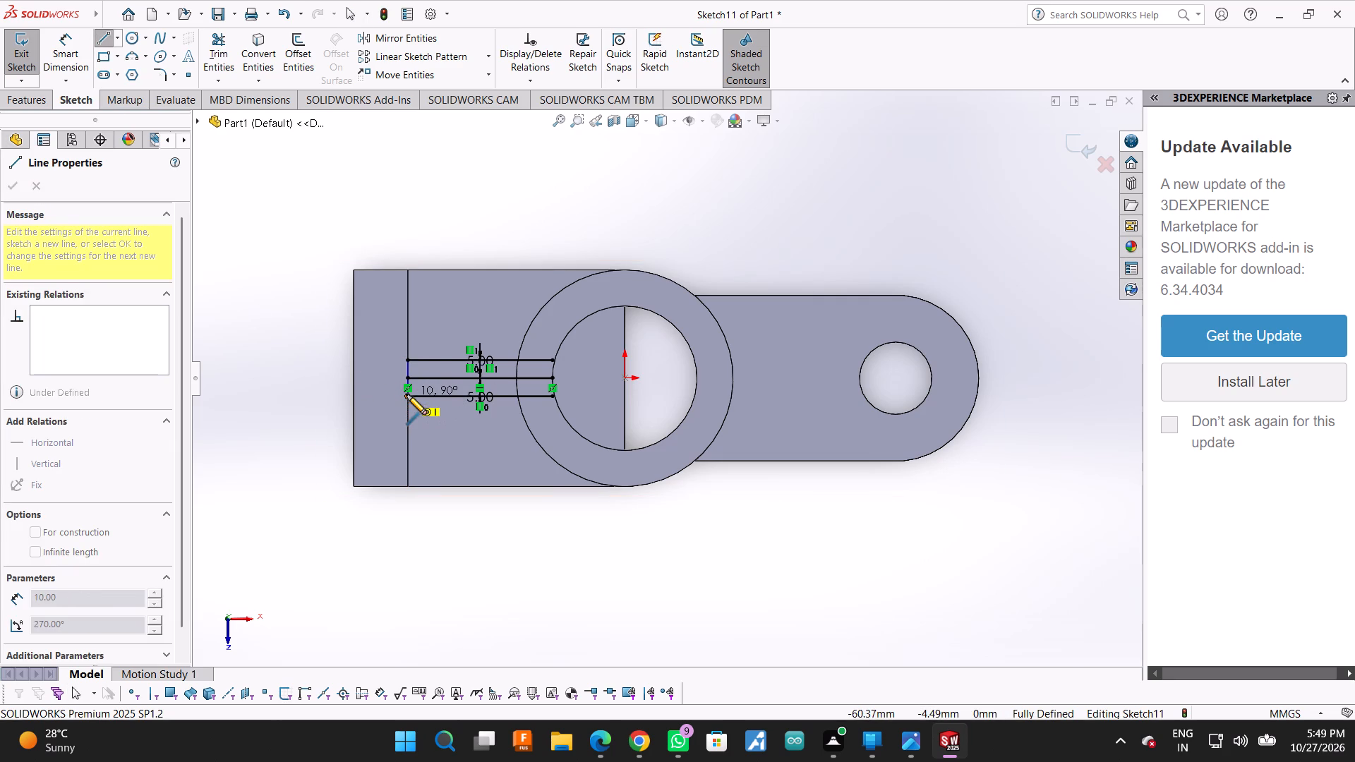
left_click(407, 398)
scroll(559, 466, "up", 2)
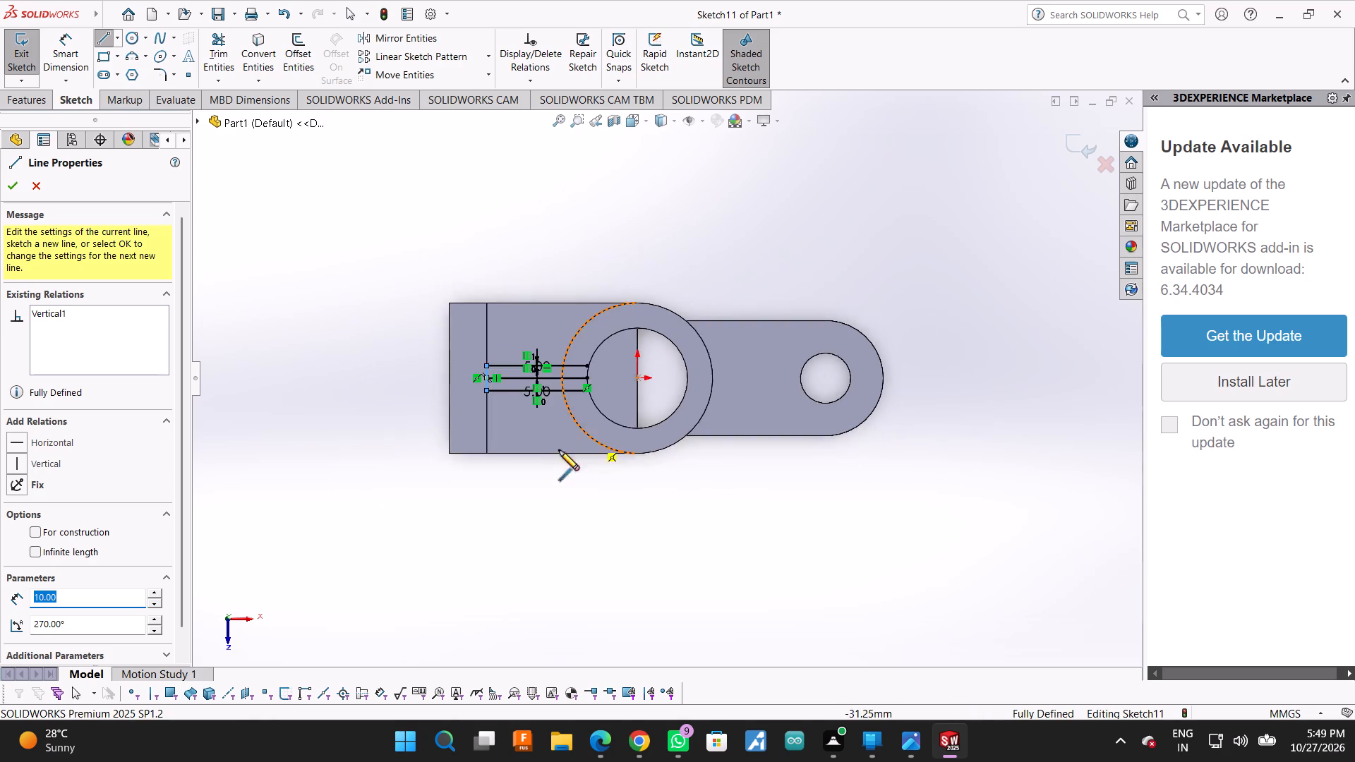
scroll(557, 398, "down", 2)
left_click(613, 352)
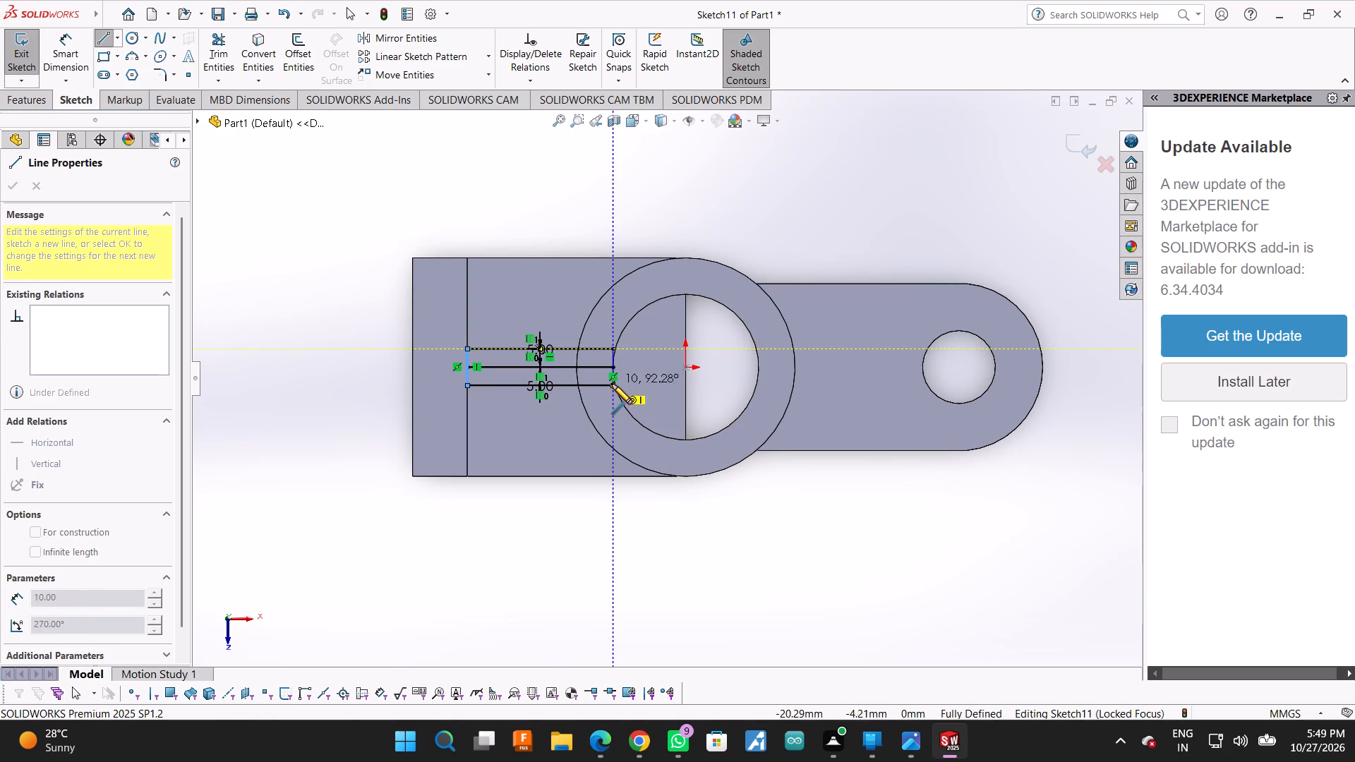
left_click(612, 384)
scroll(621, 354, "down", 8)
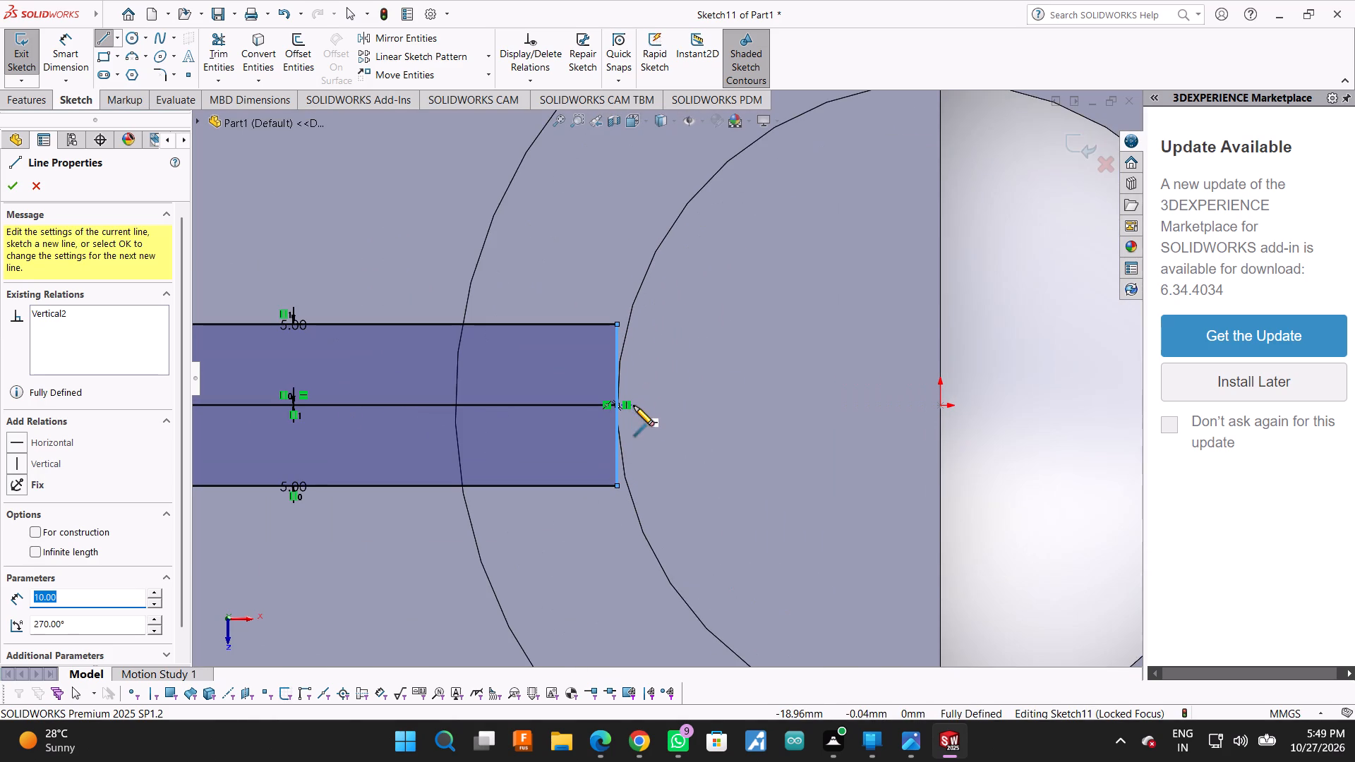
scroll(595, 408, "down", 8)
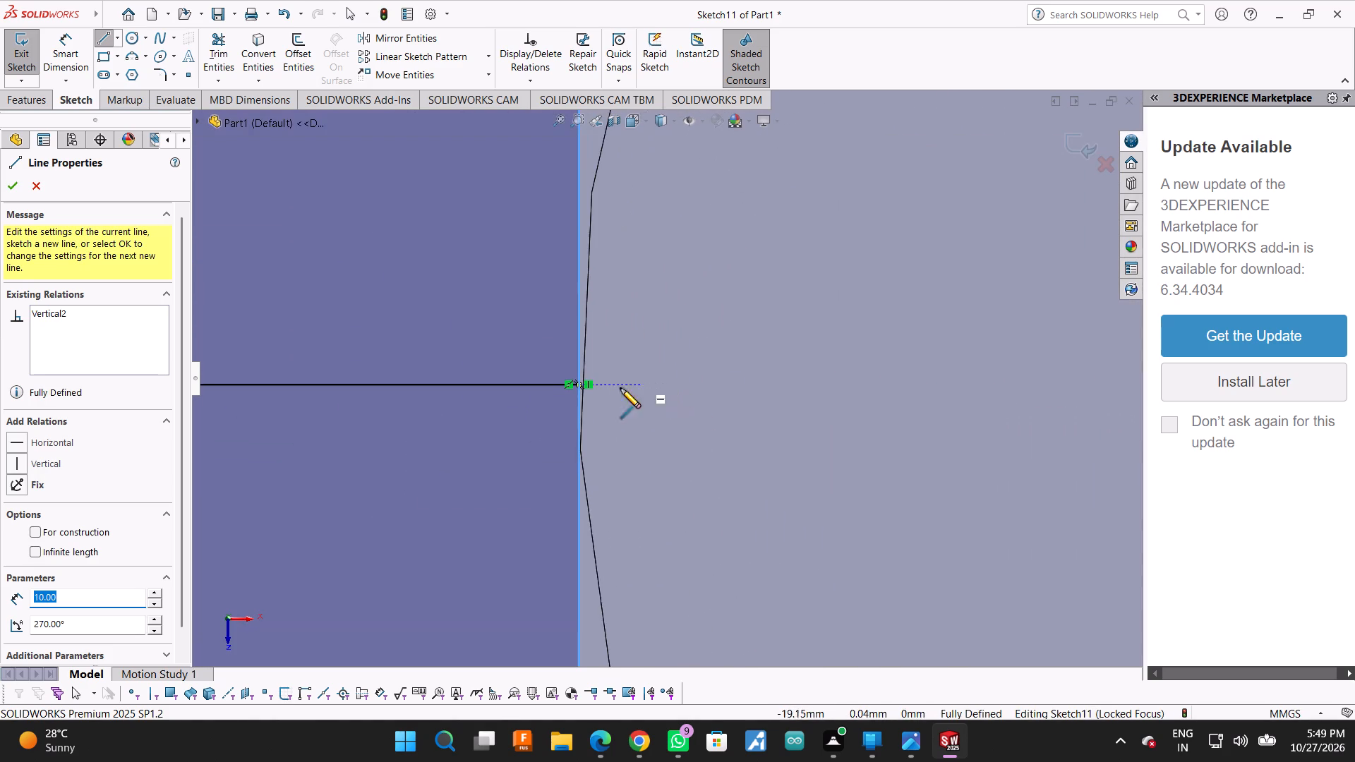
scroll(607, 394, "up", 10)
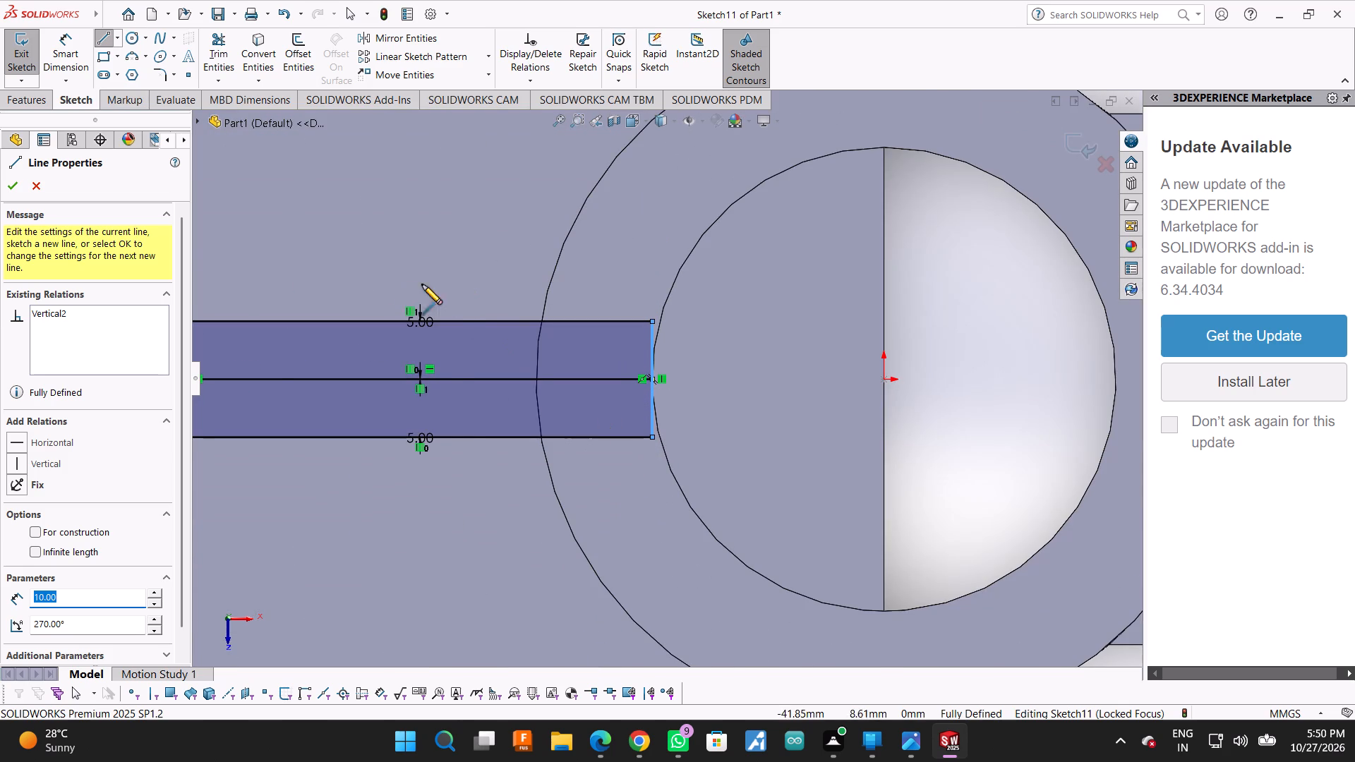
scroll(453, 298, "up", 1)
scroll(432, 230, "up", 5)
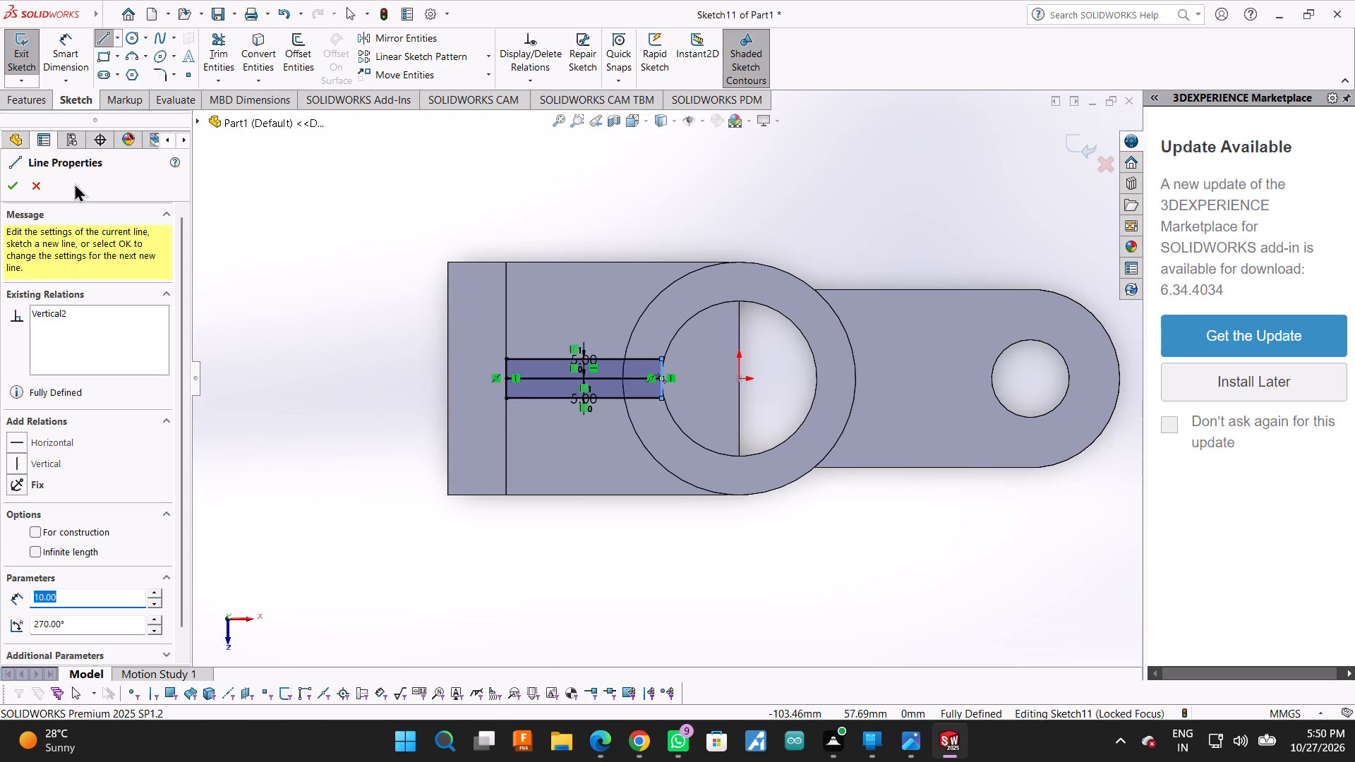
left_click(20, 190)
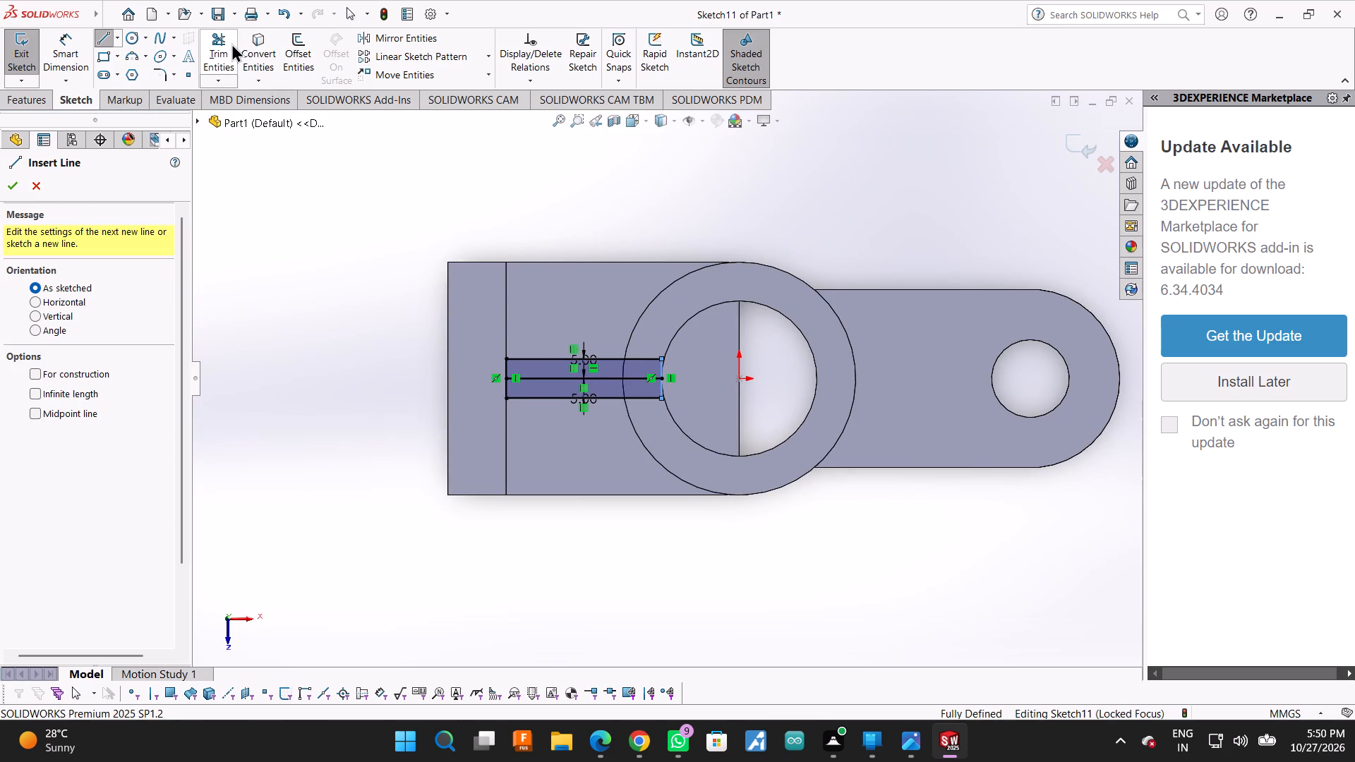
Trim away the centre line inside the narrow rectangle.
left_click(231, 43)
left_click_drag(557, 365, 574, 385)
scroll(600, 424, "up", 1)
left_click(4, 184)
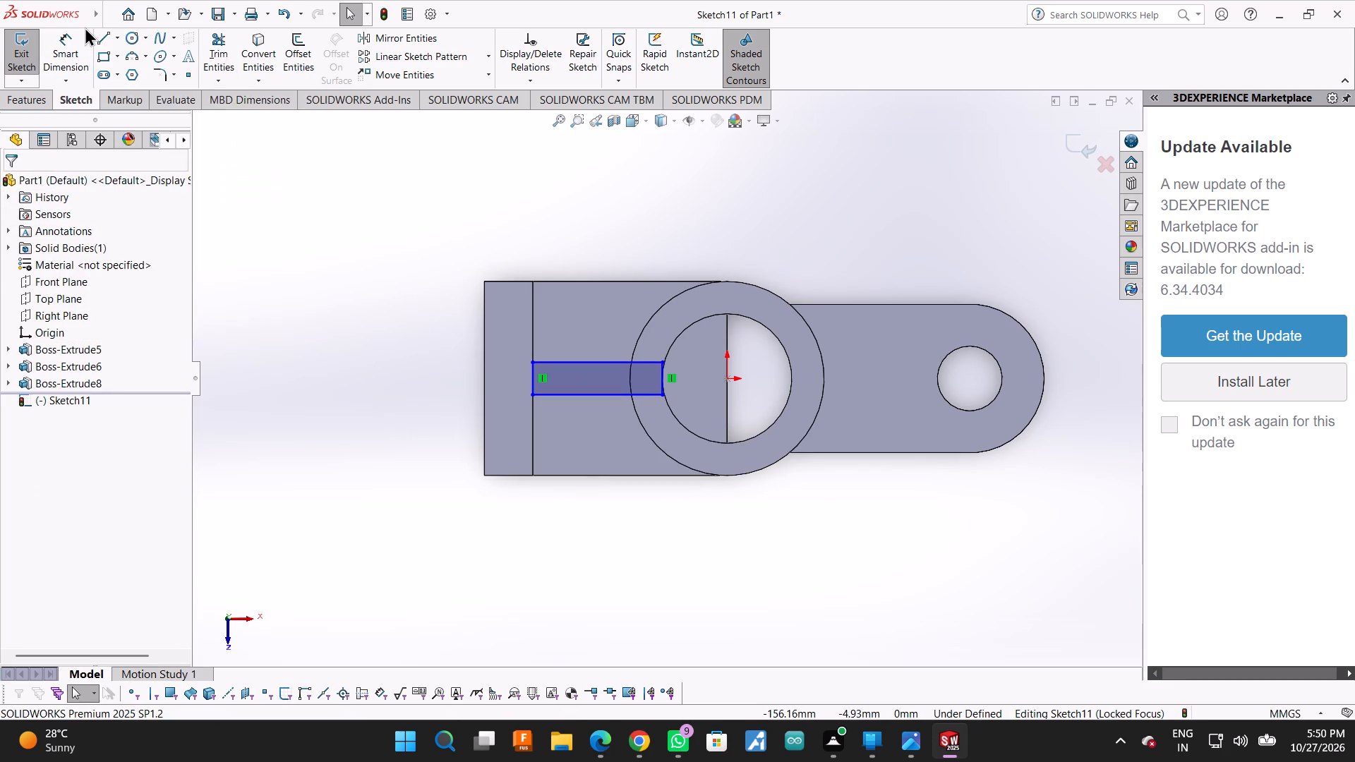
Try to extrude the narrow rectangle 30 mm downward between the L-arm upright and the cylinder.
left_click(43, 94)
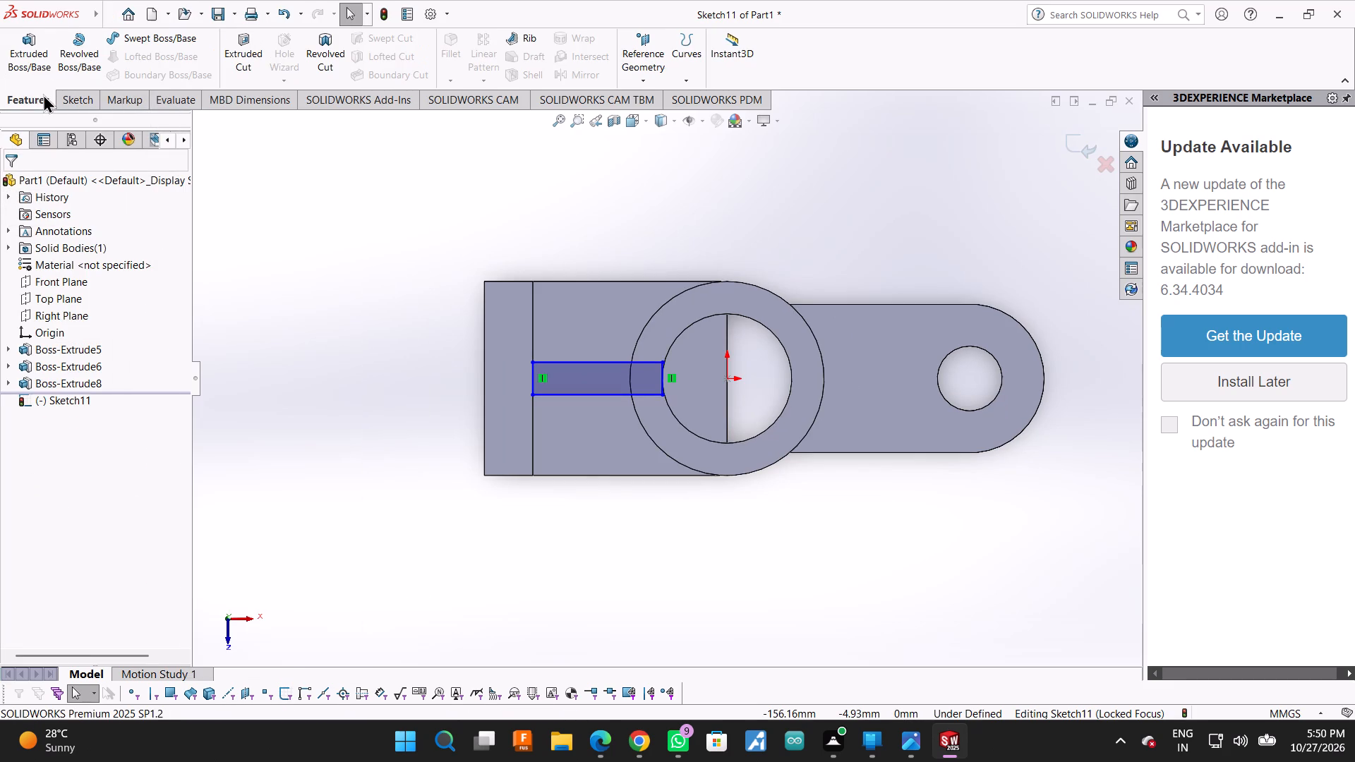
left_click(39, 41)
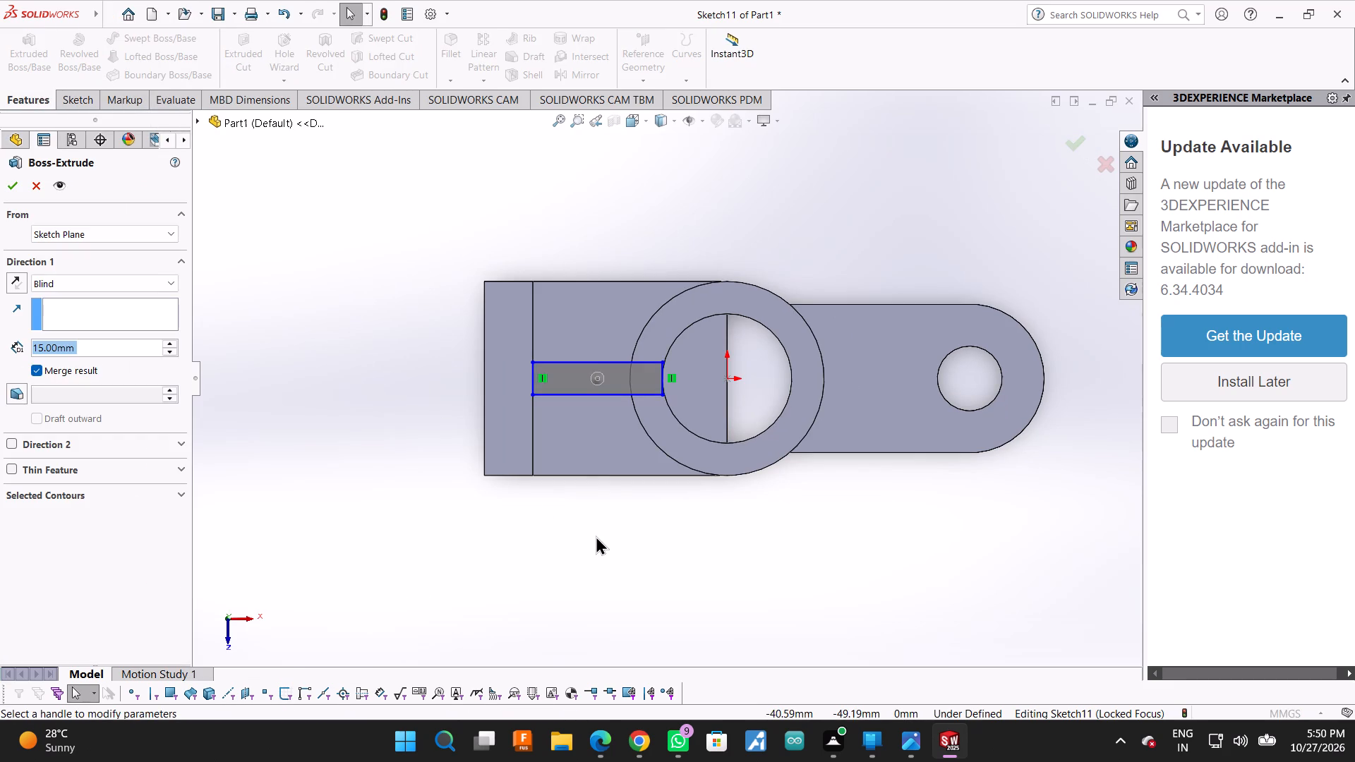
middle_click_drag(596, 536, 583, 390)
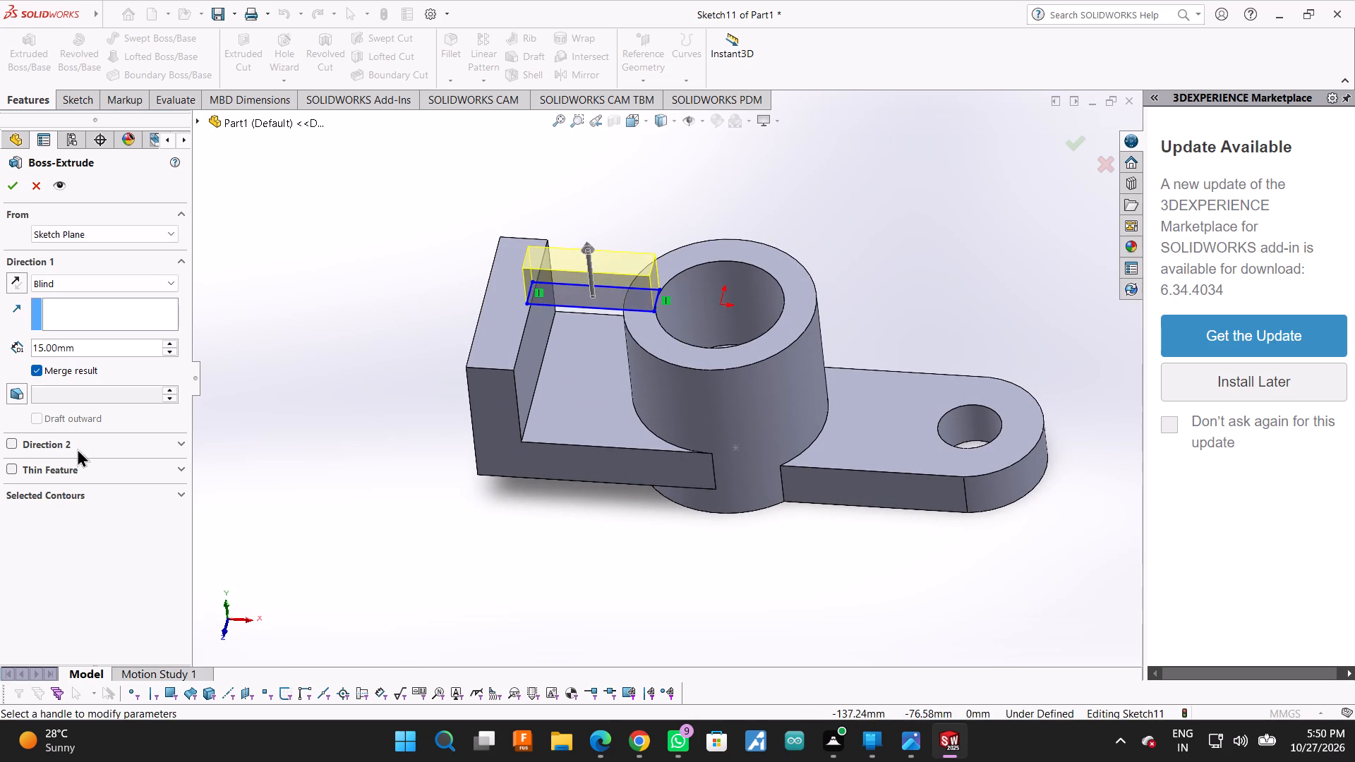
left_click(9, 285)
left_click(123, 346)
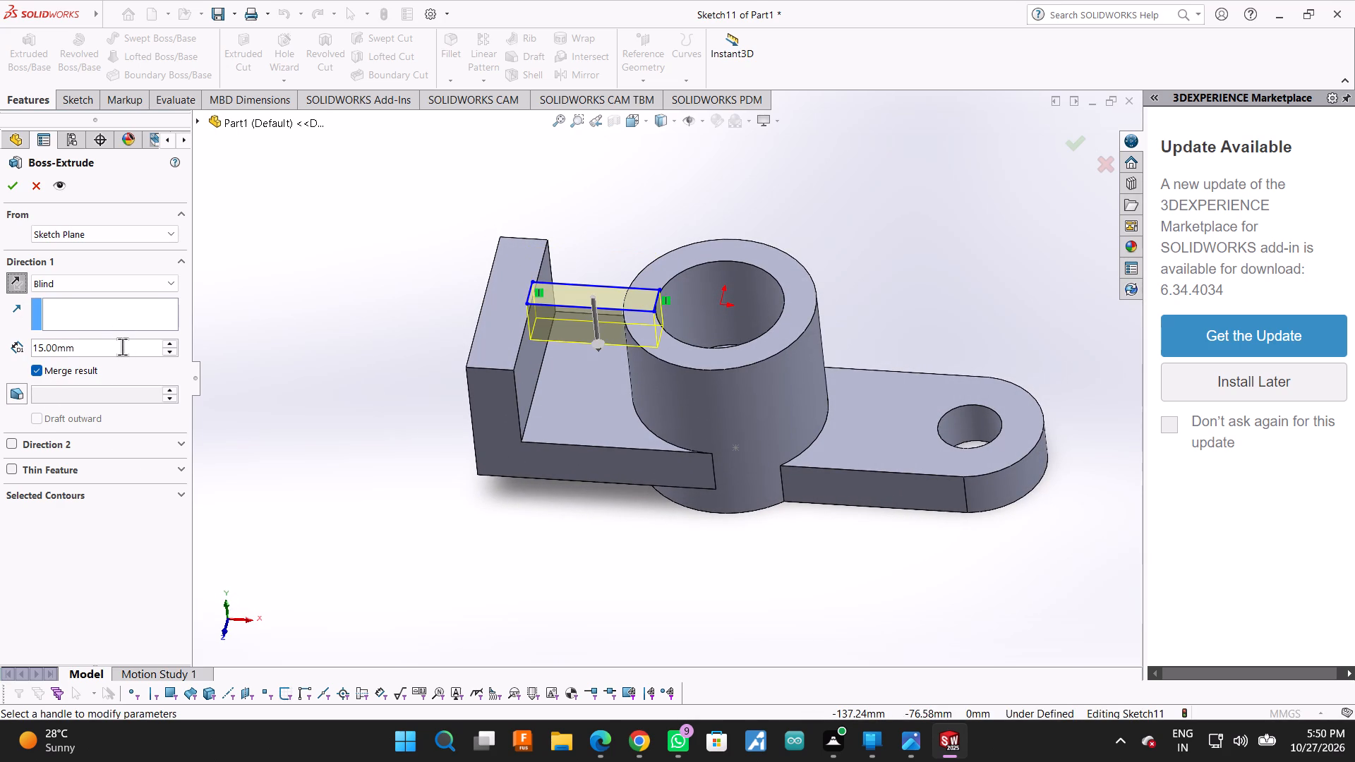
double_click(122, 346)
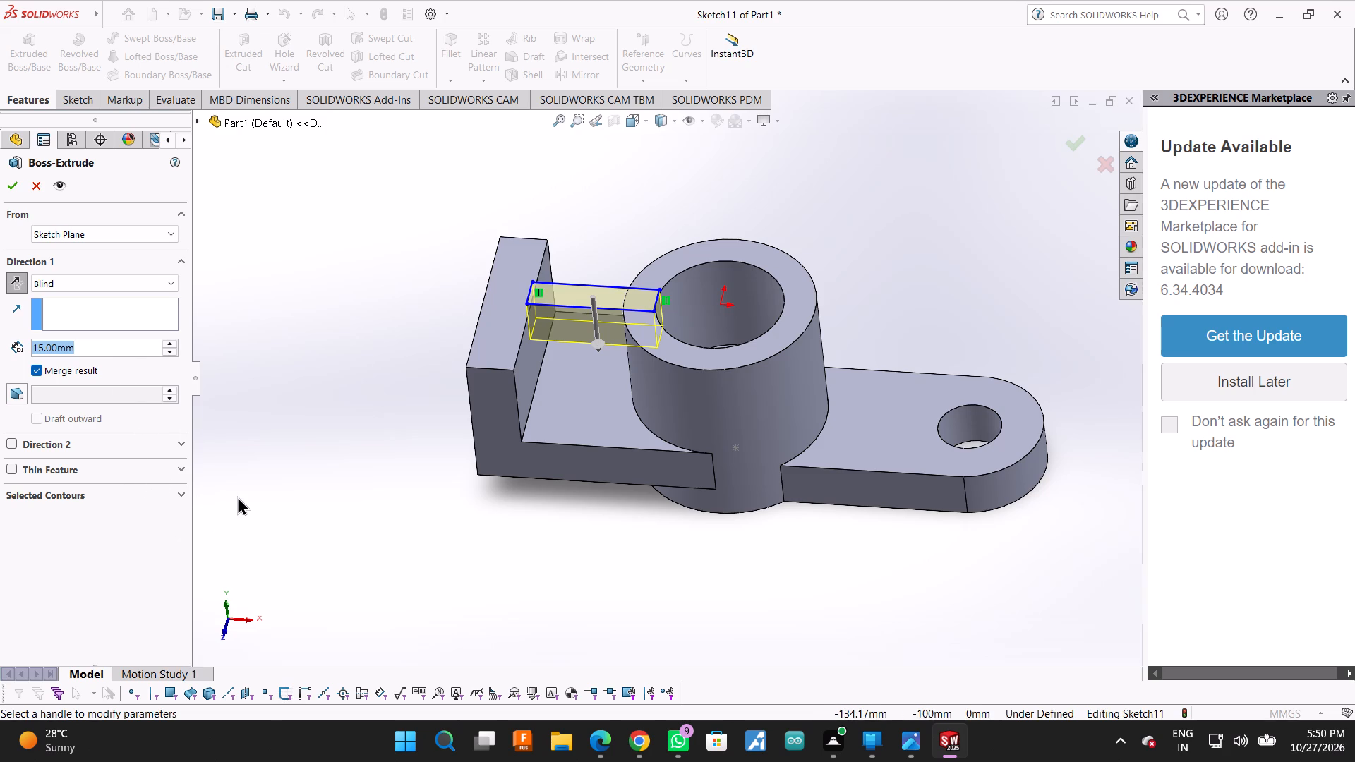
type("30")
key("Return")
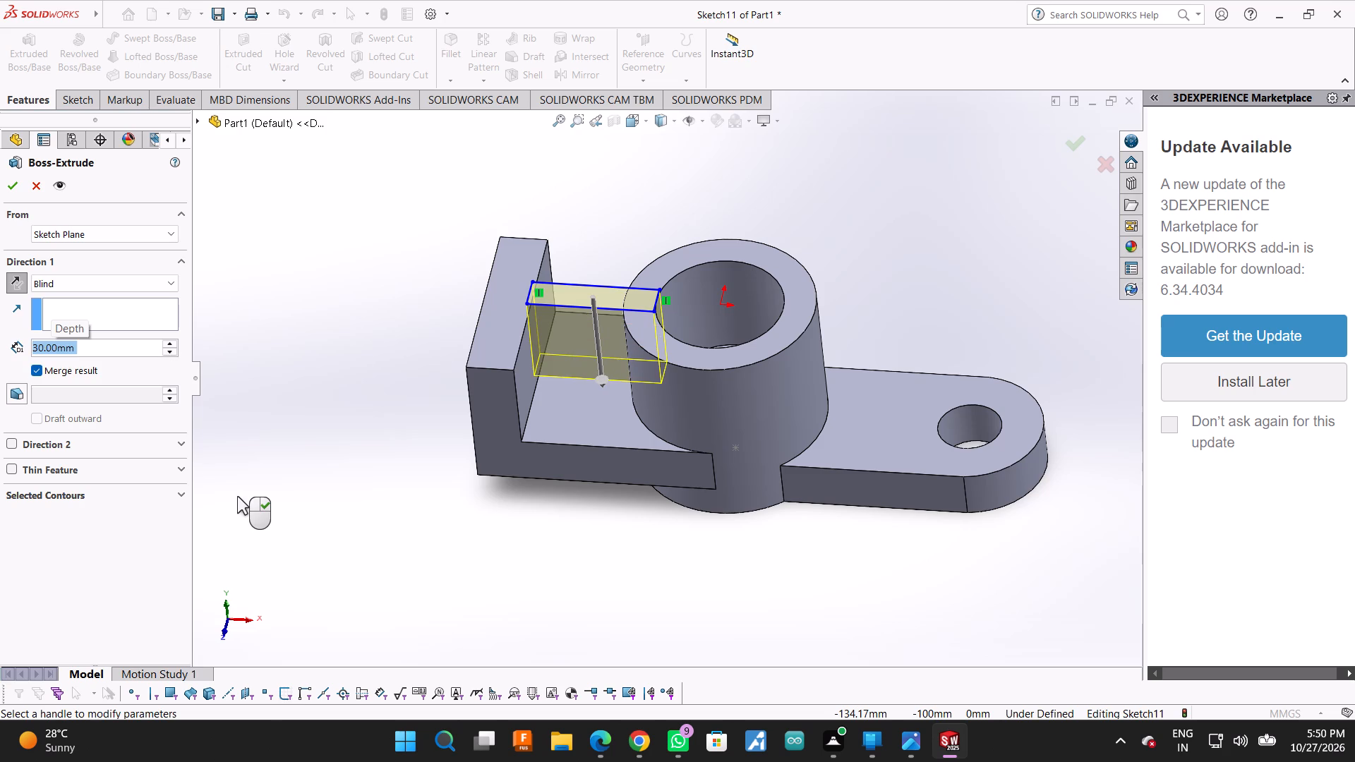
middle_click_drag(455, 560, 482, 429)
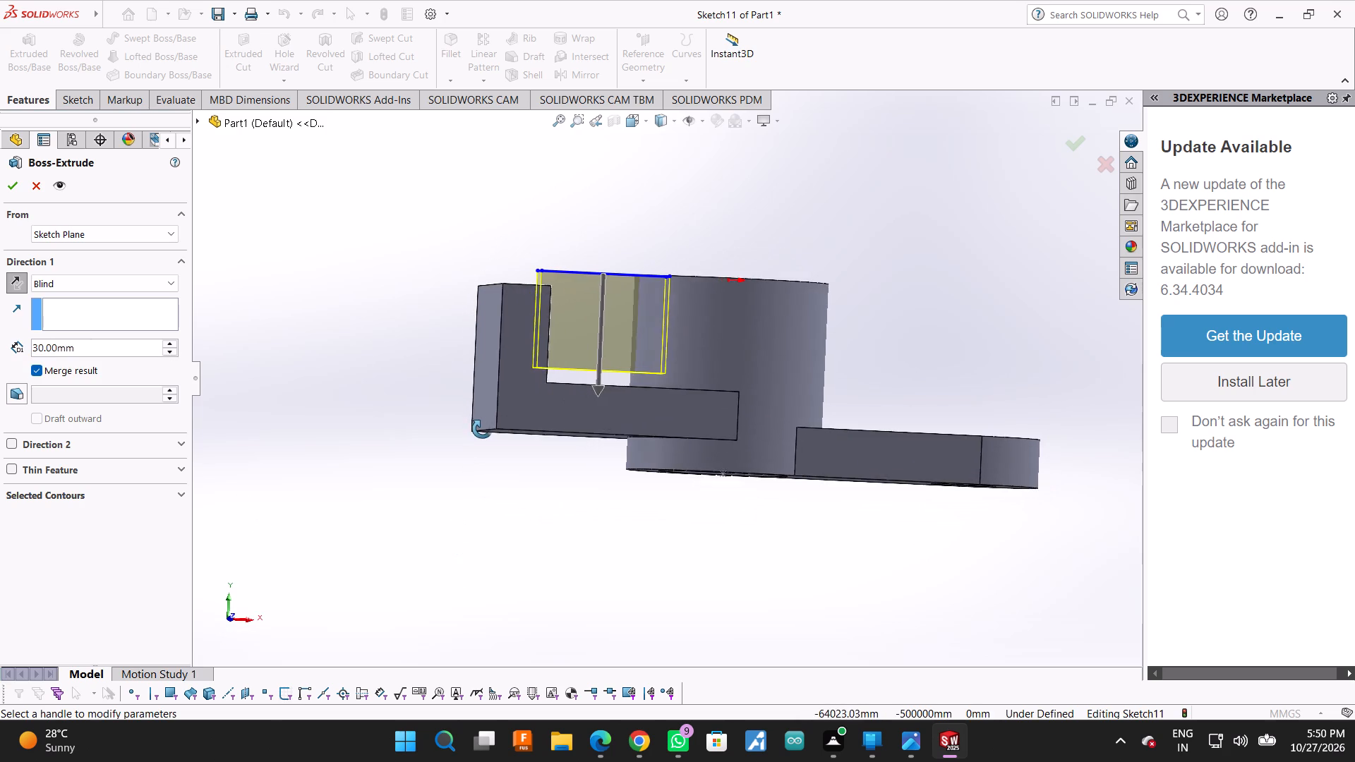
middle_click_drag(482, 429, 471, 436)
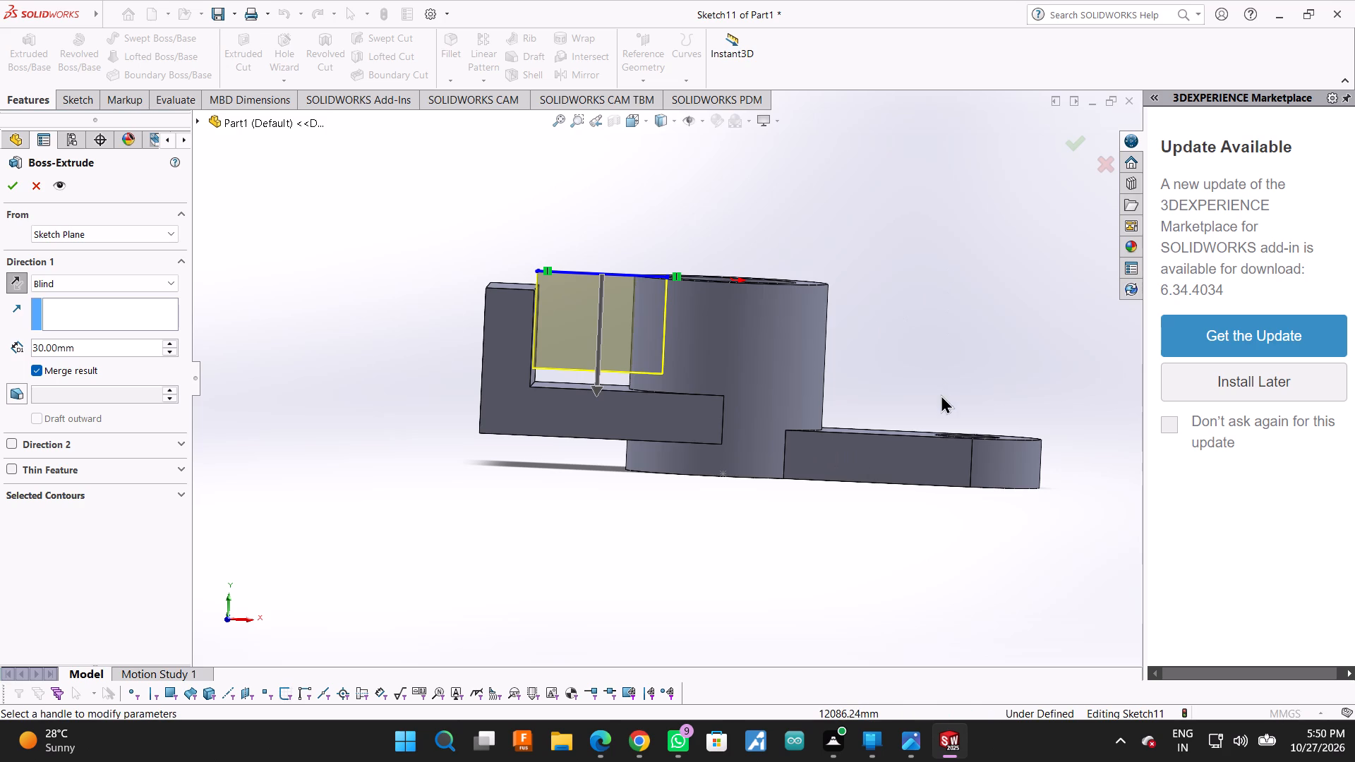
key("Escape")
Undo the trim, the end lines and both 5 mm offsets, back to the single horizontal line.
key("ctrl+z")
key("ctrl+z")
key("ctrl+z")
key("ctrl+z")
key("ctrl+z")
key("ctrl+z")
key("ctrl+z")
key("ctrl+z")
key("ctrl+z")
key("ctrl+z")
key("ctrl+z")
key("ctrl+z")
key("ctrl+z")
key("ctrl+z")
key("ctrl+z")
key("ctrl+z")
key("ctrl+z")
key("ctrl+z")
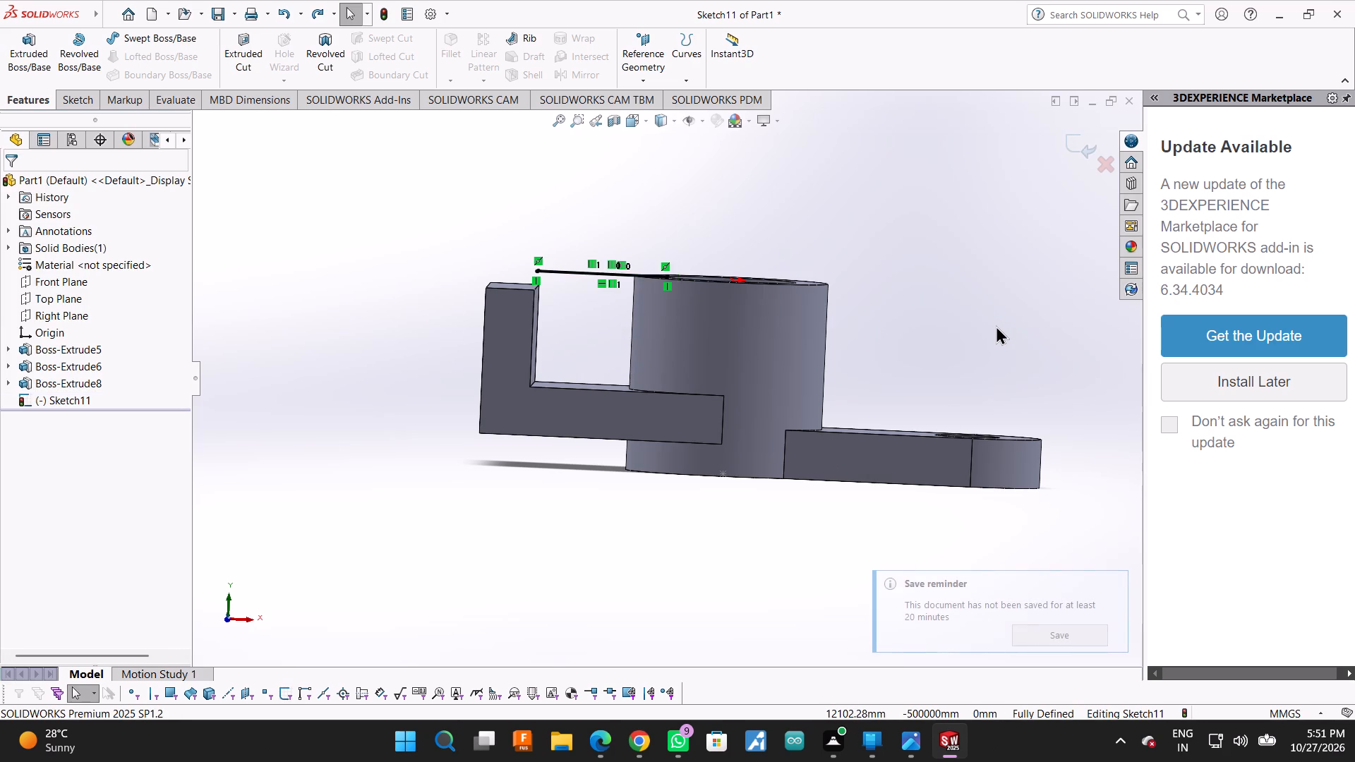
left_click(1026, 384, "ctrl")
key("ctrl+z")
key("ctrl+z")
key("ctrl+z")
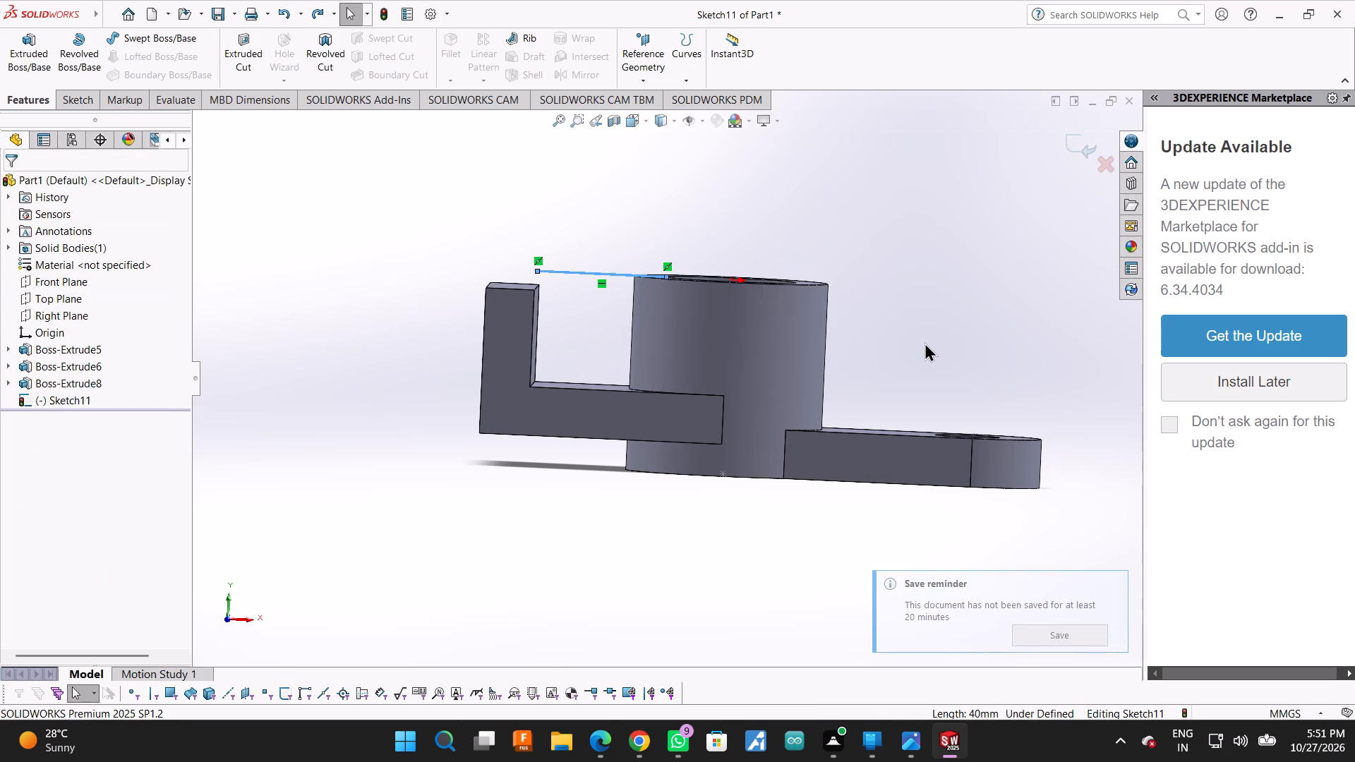
Undo the top face line sketch and the rounded arm's extrusion, back into the rounded arm's sketch, and dismiss the save reminder.
key("ctrl+z")
key("ctrl+z")
key("ctrl+z")
key("ctrl+z")
key("ctrl+z")
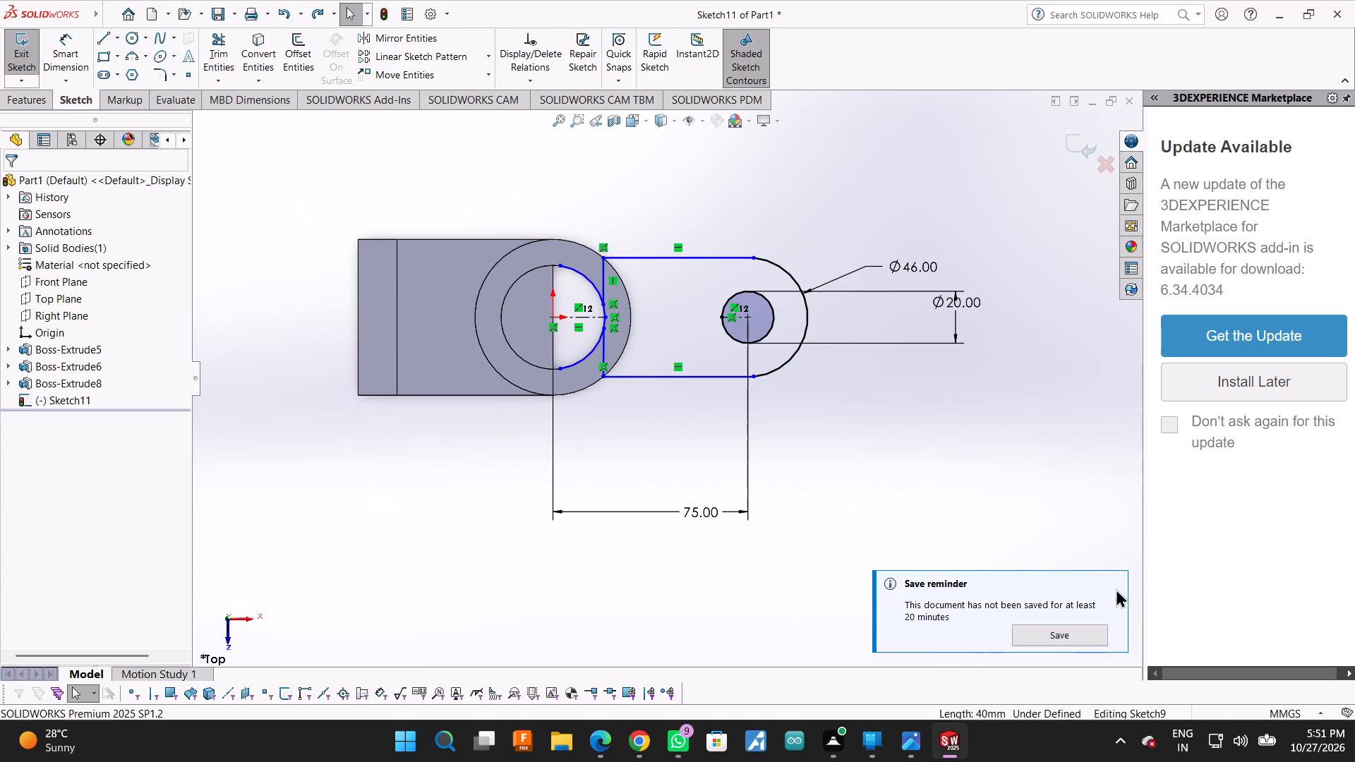
left_click(1114, 579)
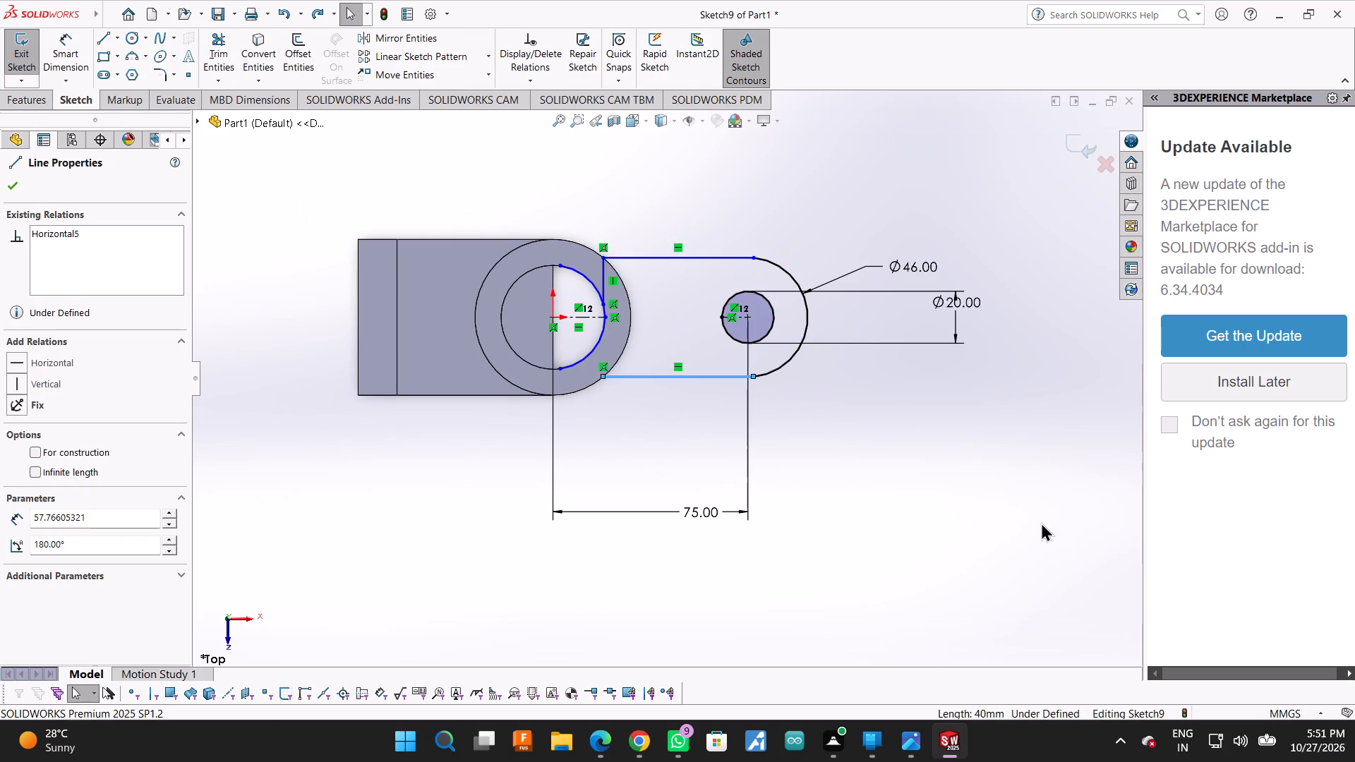
Undo the rounded arm's straight horizontal edges and the removal of its slanted tangent lines.
key("ctrl+z")
key("ctrl+z")
key("ctrl+z")
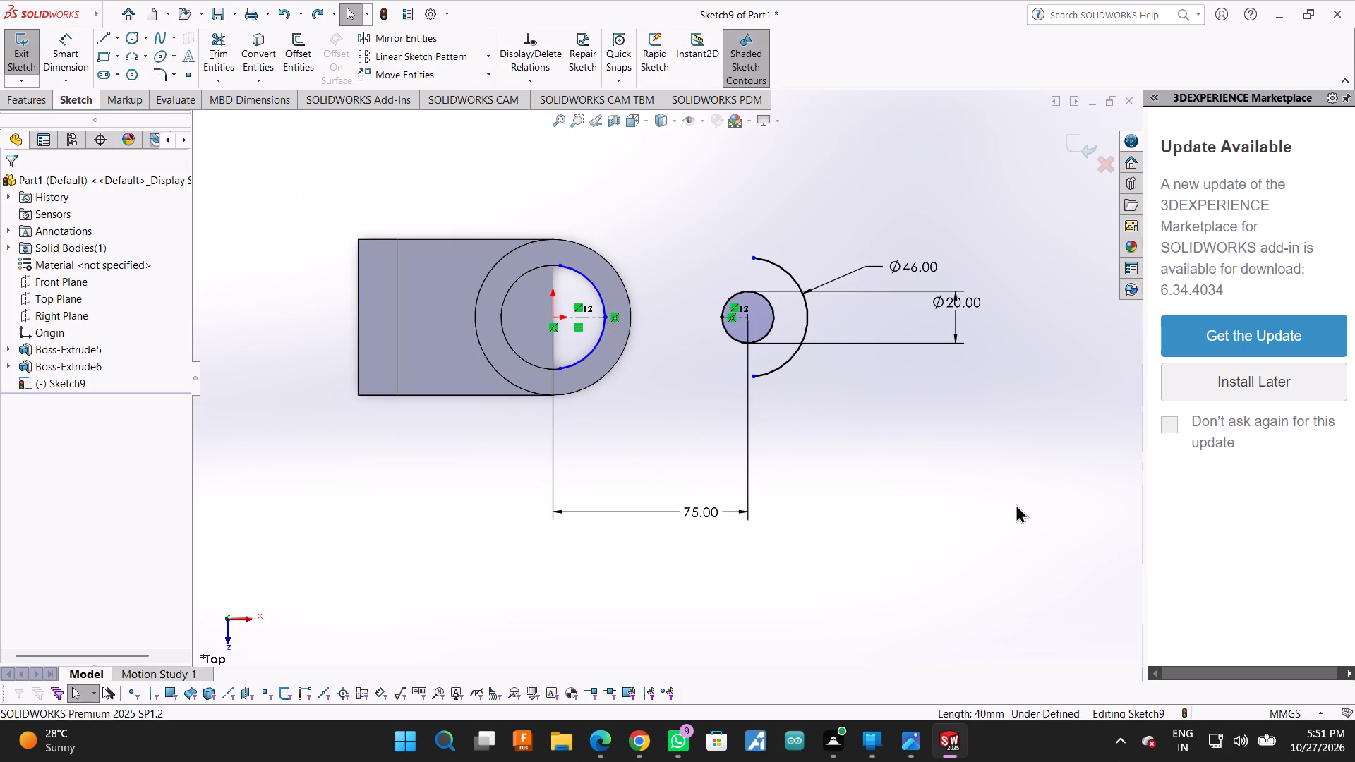
key("ctrl+z")
key("ctrl+z")
key("ctrl+z")
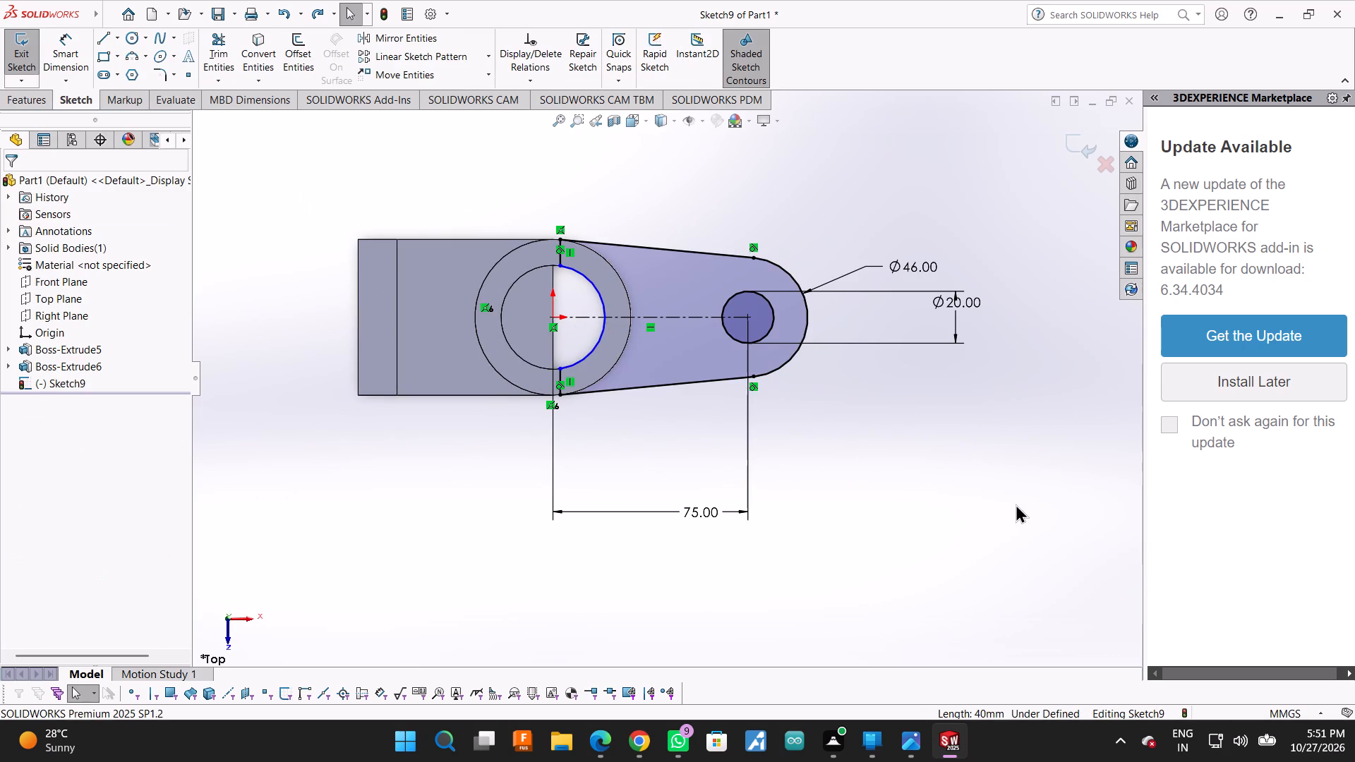
Undo the arm's slanted tangent lines, trims and 75 mm spacing, back to the two concentric circles of 46 mm and 20 mm diameter.
key("ctrl+z")
key("ctrl+z")
key("ctrl+z")
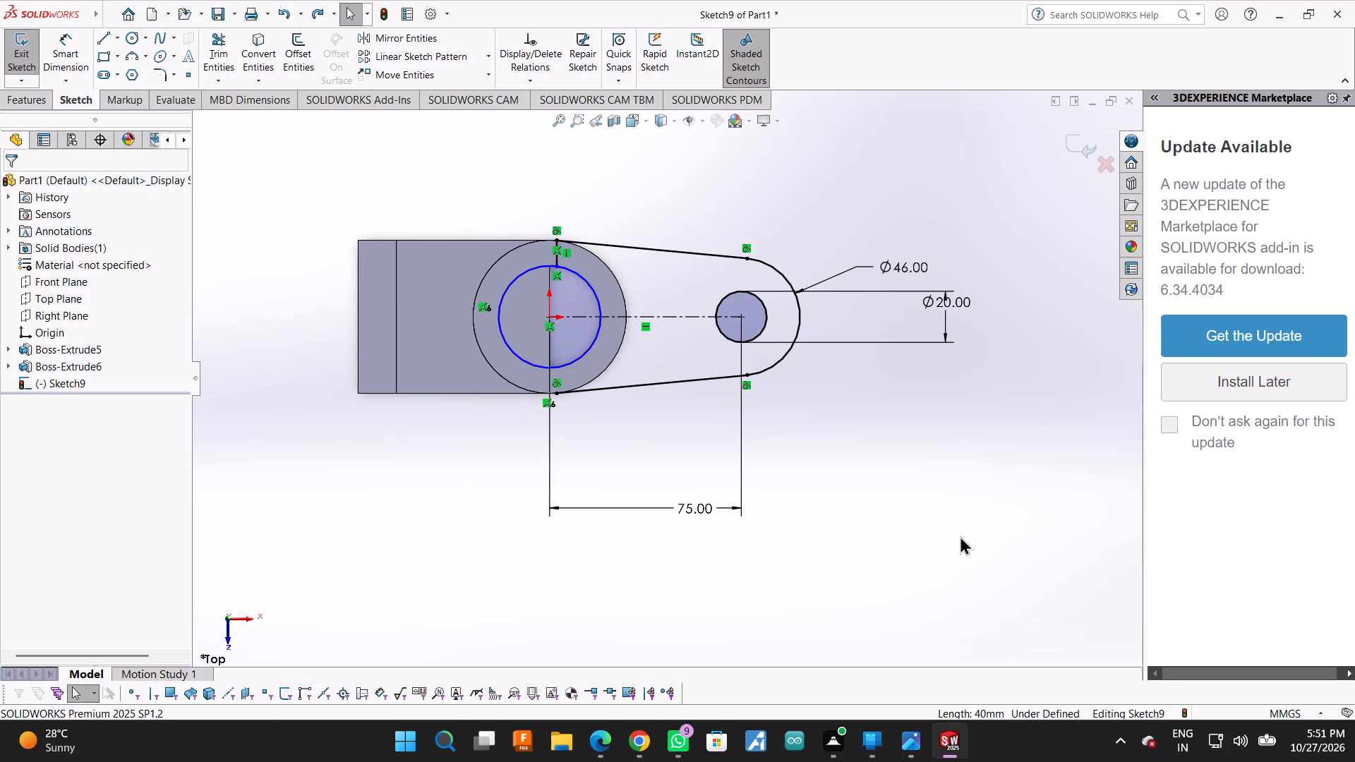
key("ctrl+z")
key("ctrl+z")
key("ctrl+z")
key("ctrl+z")
key("ctrl+z")
key("ctrl+z")
key("ctrl+z")
key("ctrl+z")
key("ctrl+z")
key("ctrl+z")
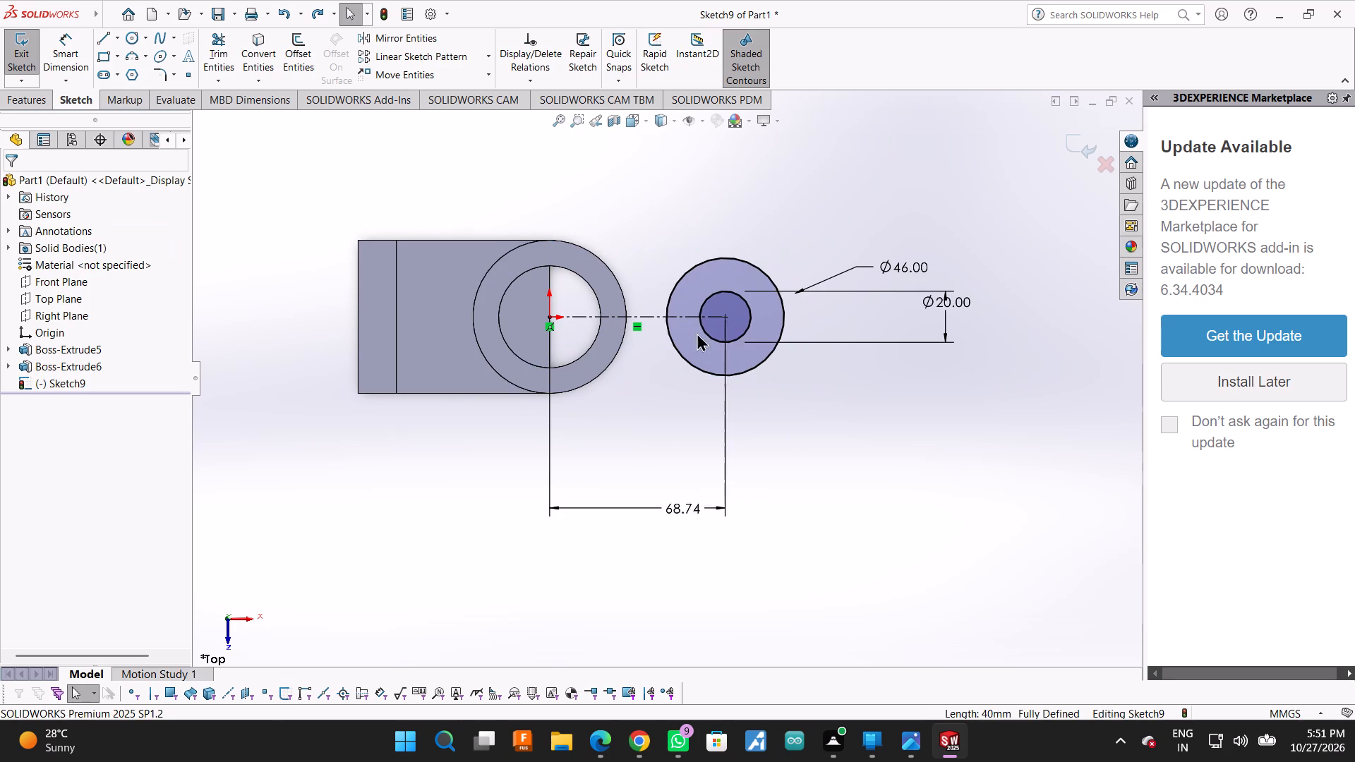
Undo the 46 mm, 20 mm and 68.74 mm dimensions and the horizontal centerline, back to two undimensioned concentric circles.
key("ctrl+z")
key("ctrl+z")
key("ctrl+z")
key("ctrl+z")
key("ctrl+z")
key("ctrl+z")
key("ctrl+z")
key("ctrl+z")
key("ctrl+z")
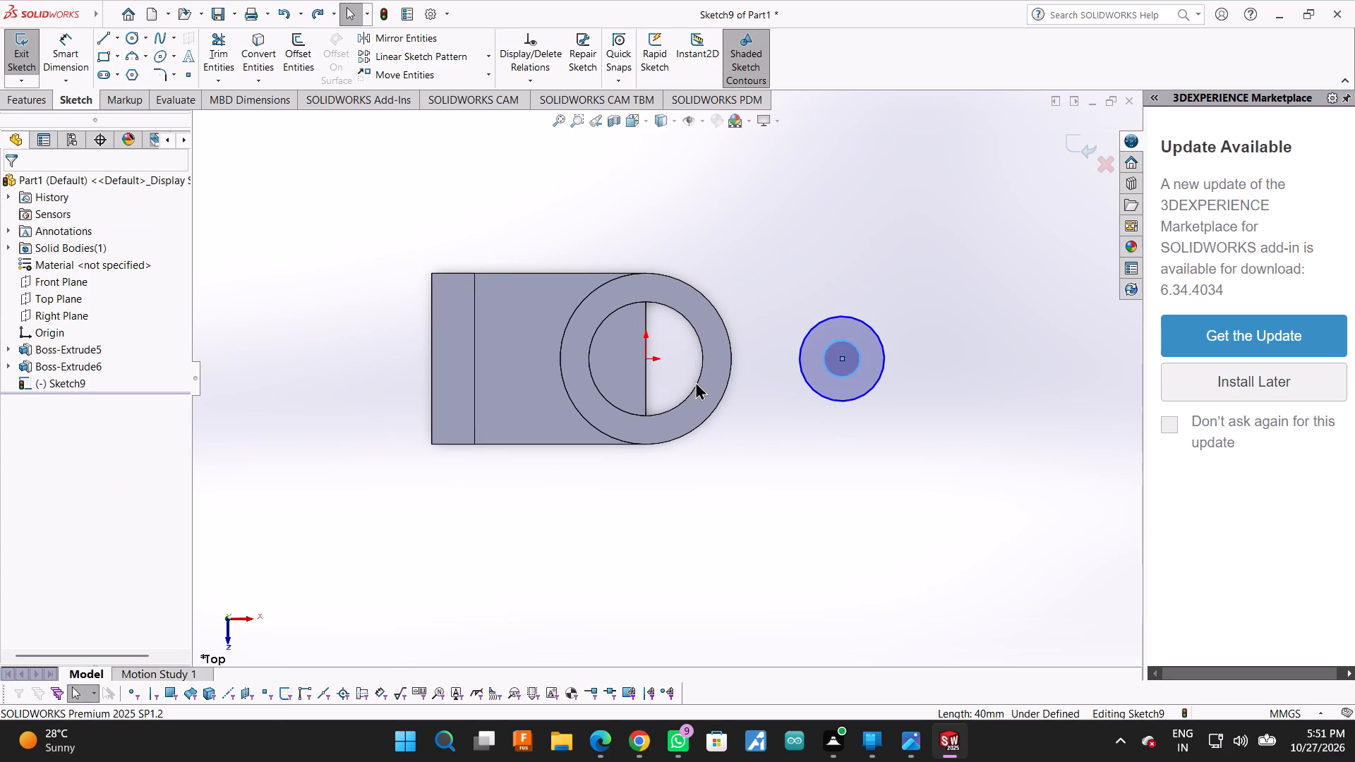
Undo the two concentric circles, their sketch and the hollow cylinder's extrusion, back to the cylinder's base sketch.
key("ctrl+z")
key("ctrl+z")
key("ctrl+z")
key("ctrl+z")
key("ctrl+z")
key("ctrl+z")
key("ctrl+z")
key("ctrl+z")
key("ctrl+z")
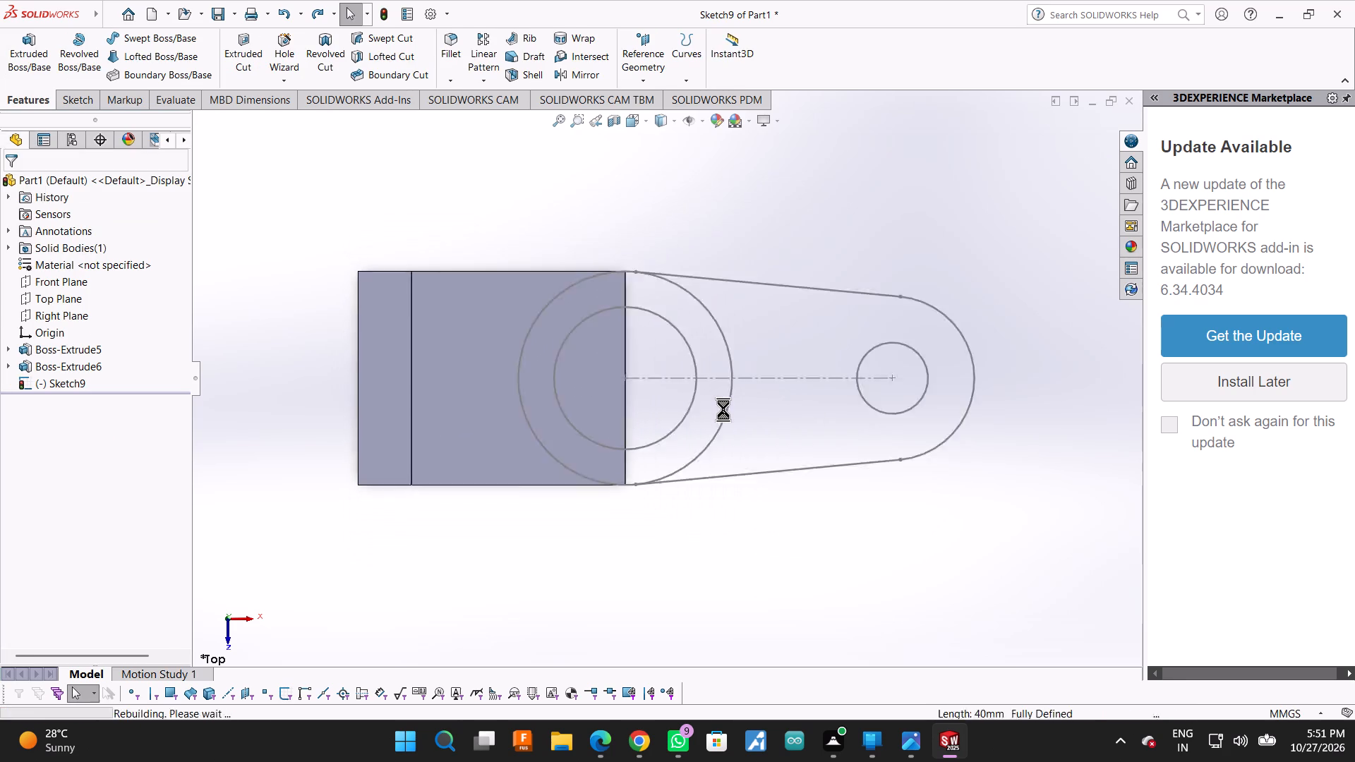
Undo the trims in the cylinder's base sketch, back to full circles joined by slanted tangent lines.
key("ctrl+z")
key("ctrl+z")
key("ctrl+z")
key("ctrl+z")
key("ctrl+z")
key("ctrl+z")
key("ctrl+z")
key("ctrl+z")
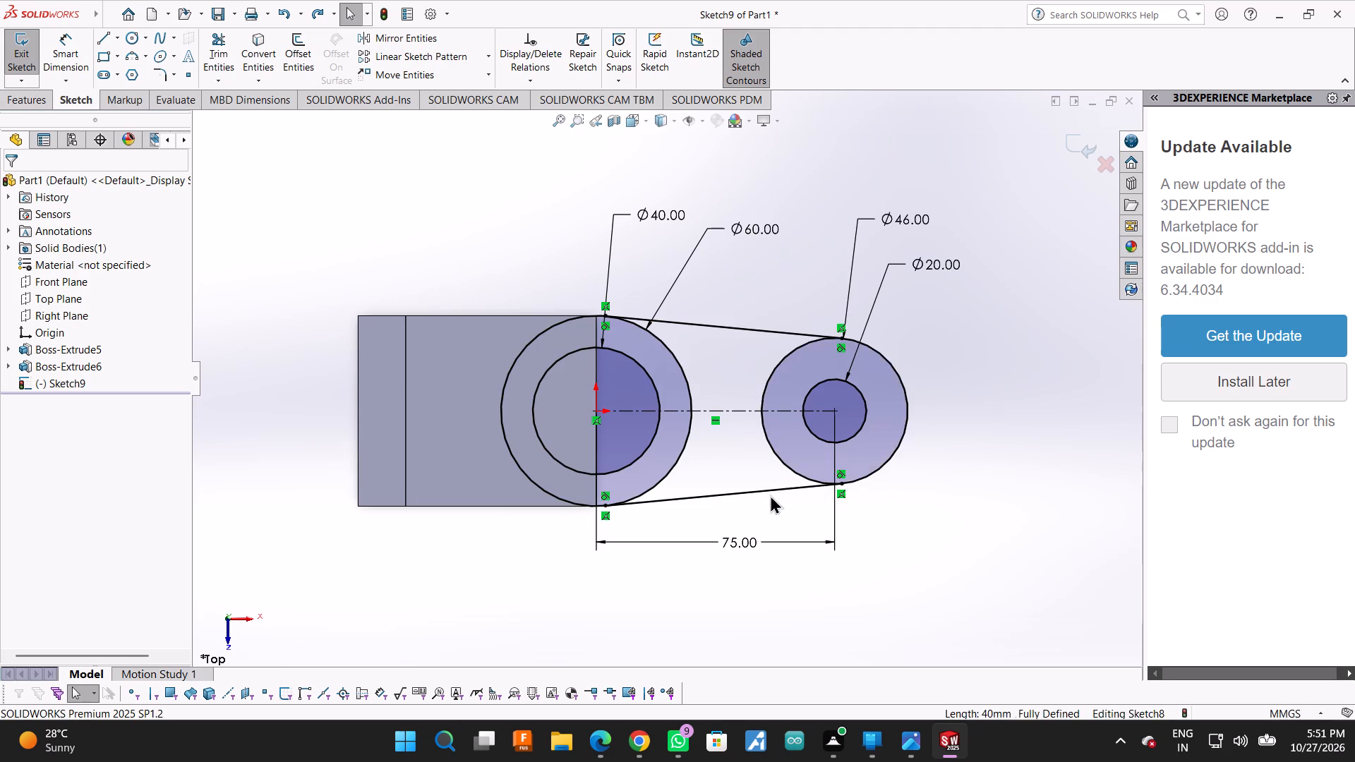
Undo the slanted tangent lines, back to the 60, 40, 46 and 20 mm circles on the 75 mm centerline.
key("ctrl+z")
key("ctrl+z")
key("ctrl+z")
key("ctrl+z")
key("ctrl+z")
key("ctrl+z")
key("ctrl+z")
key("ctrl+z")
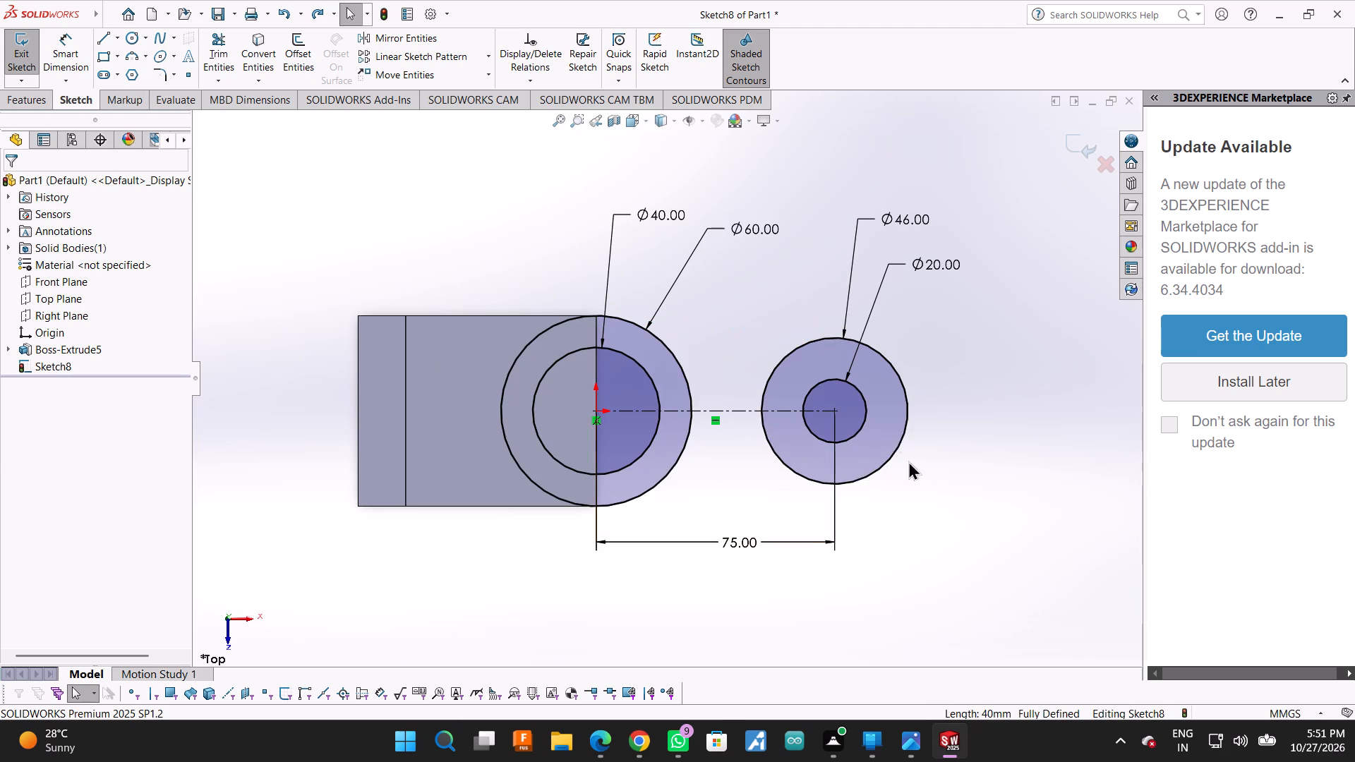
key("ctrl+z")
key("ctrl+z")
key("ctrl+z")
key("ctrl+z")
key("ctrl+z")
key("ctrl+z")
key("ctrl+z")
key("ctrl+z")
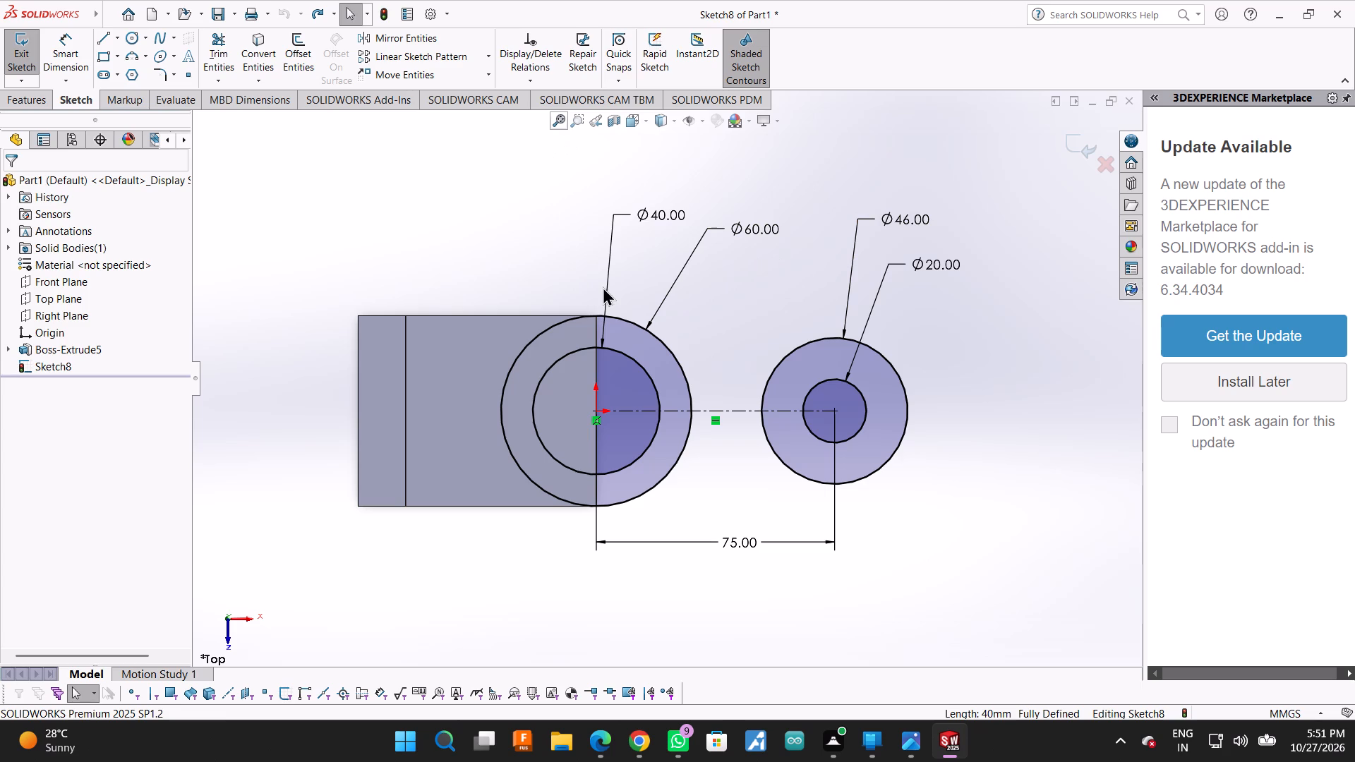
View the L-shaped arm from the front and exit the circles' sketch.
left_click(32, 347)
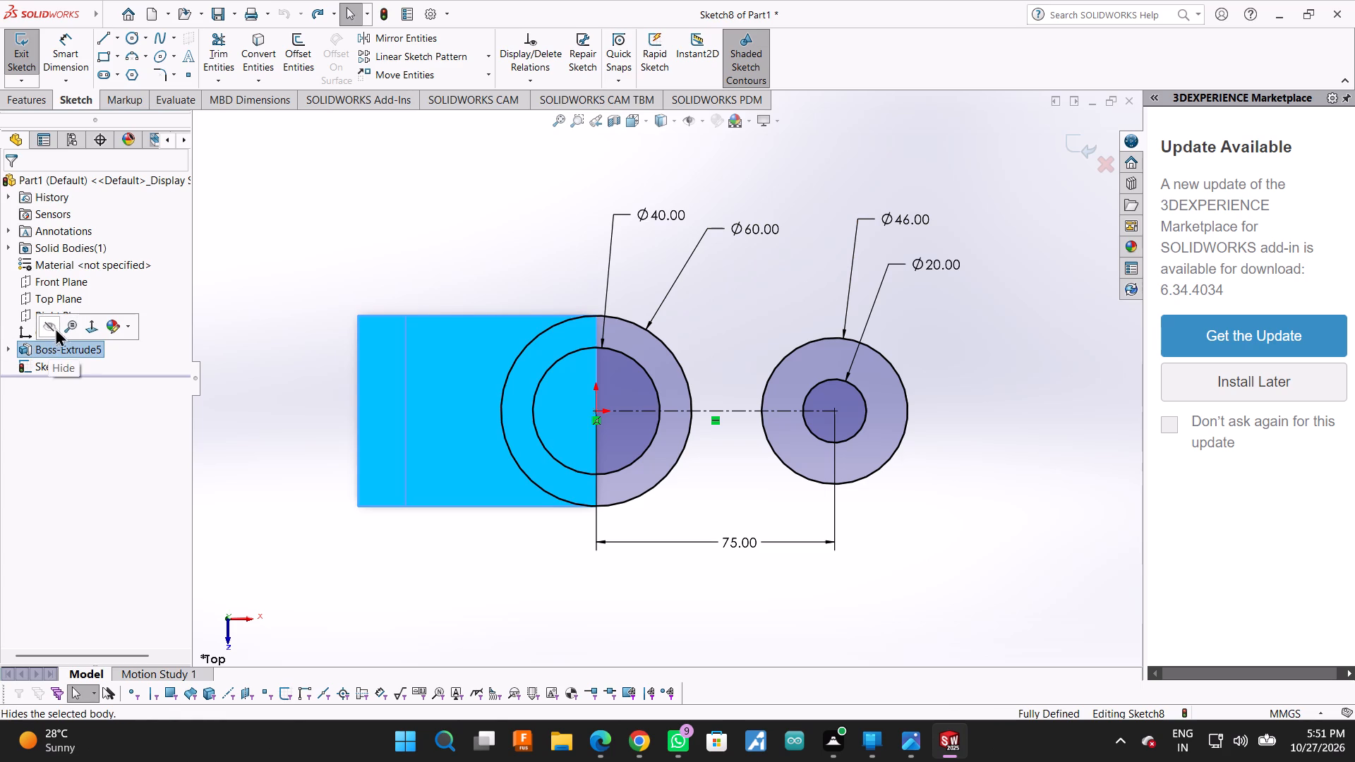
left_click(88, 325)
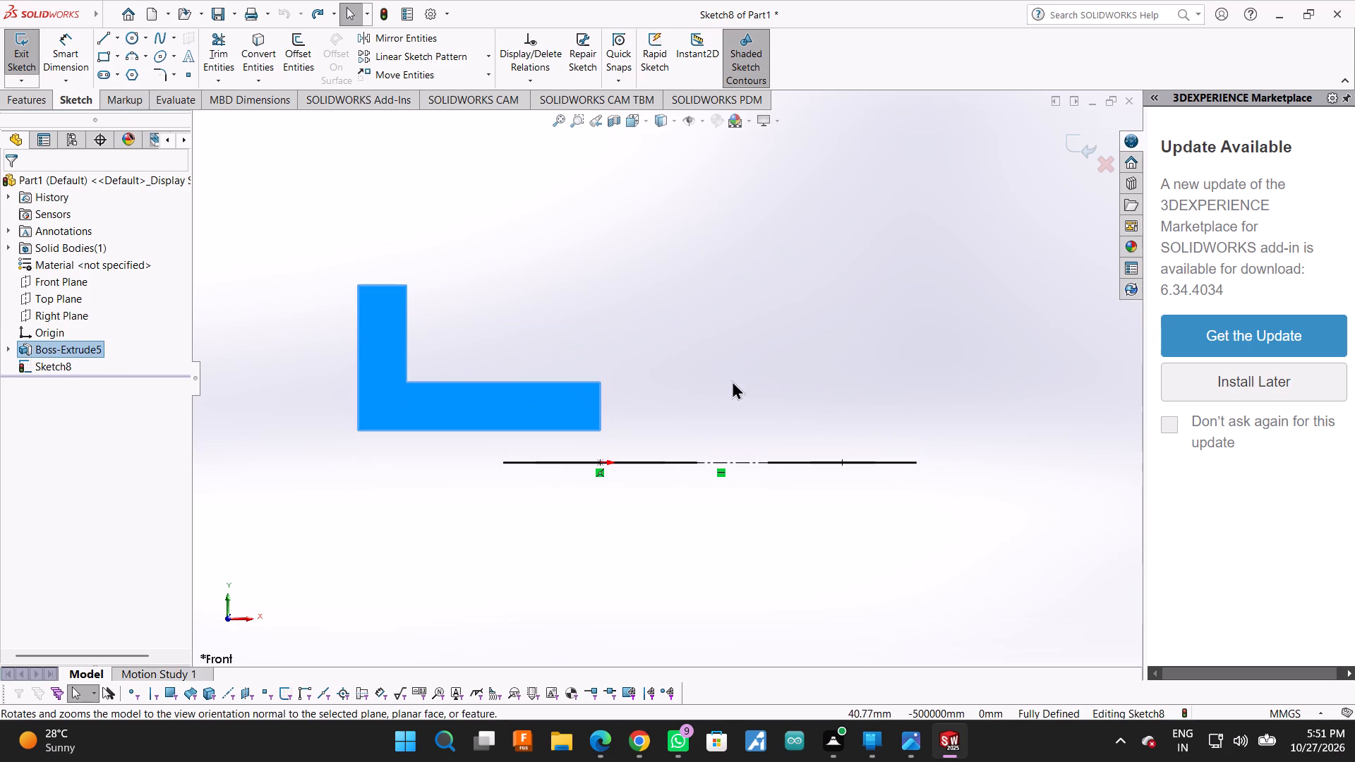
left_click(732, 380)
left_click(1087, 157)
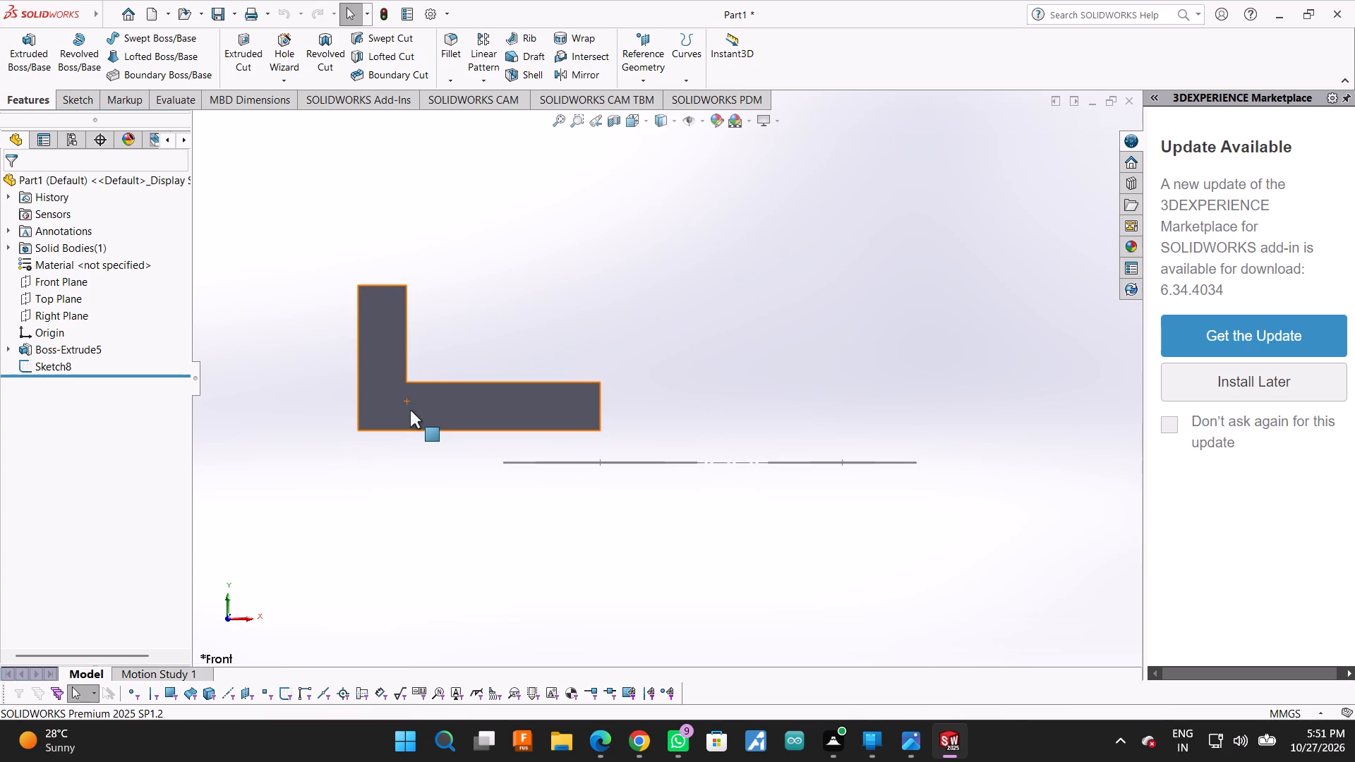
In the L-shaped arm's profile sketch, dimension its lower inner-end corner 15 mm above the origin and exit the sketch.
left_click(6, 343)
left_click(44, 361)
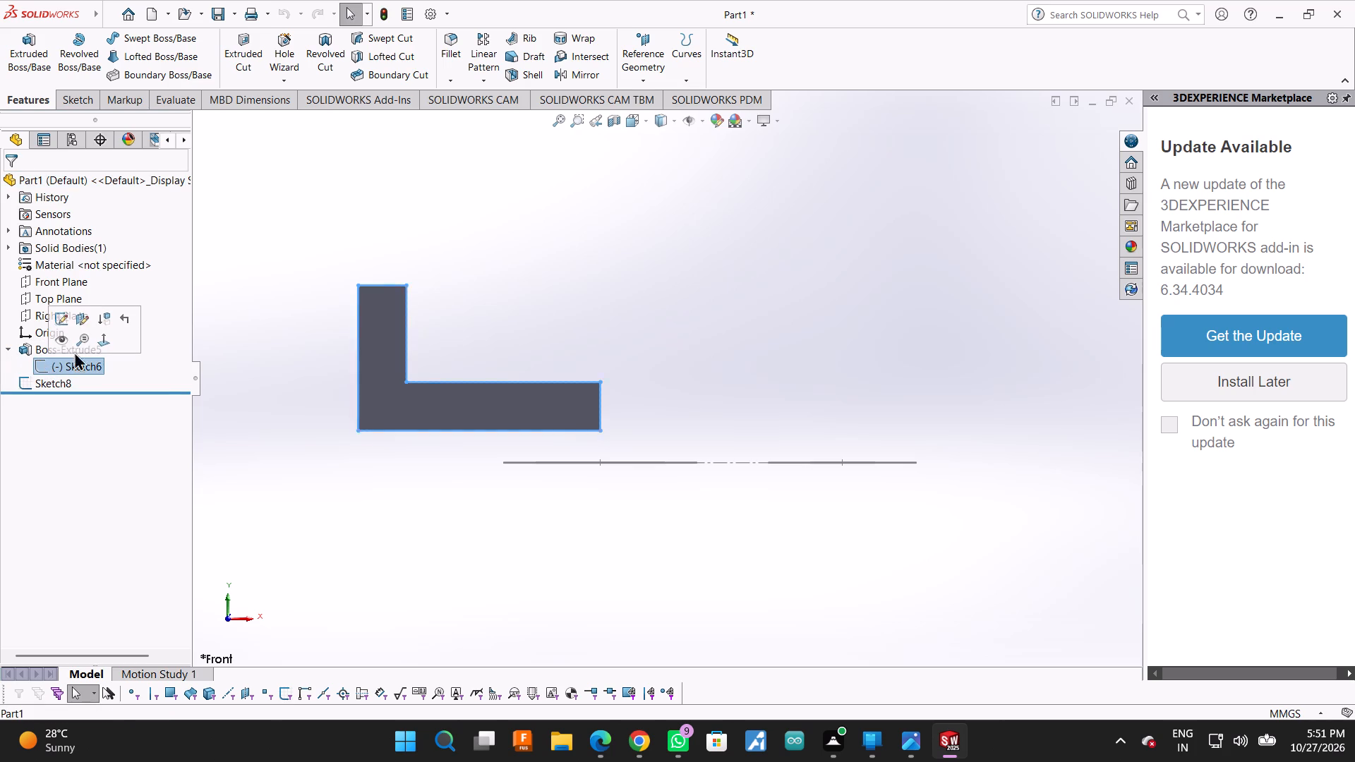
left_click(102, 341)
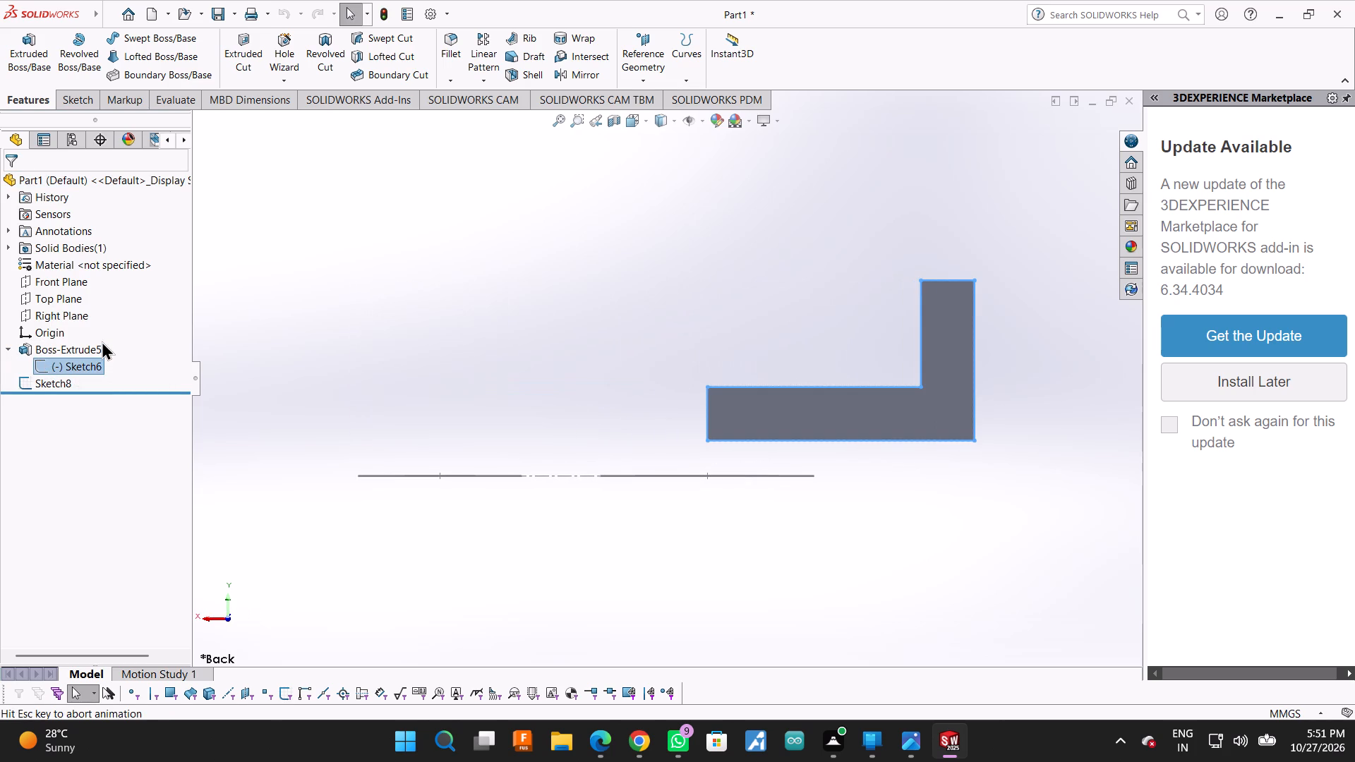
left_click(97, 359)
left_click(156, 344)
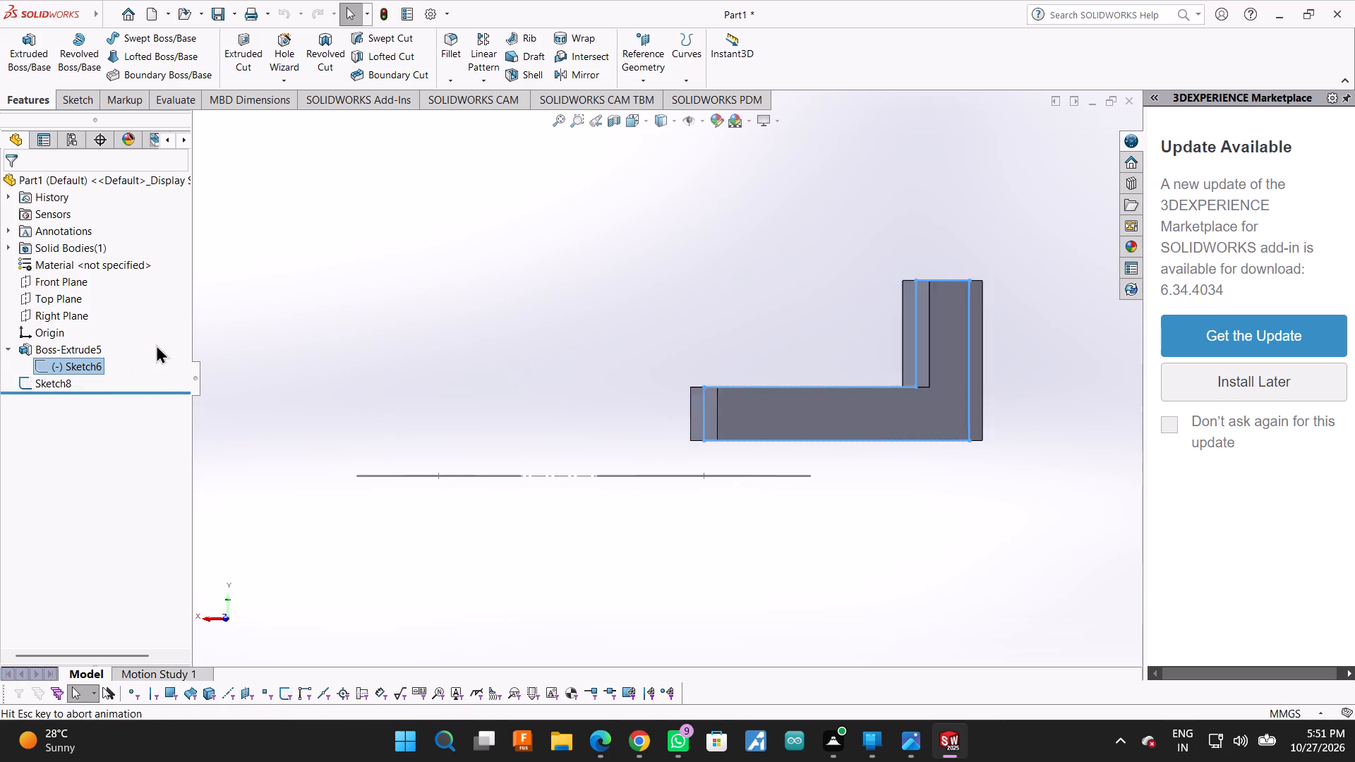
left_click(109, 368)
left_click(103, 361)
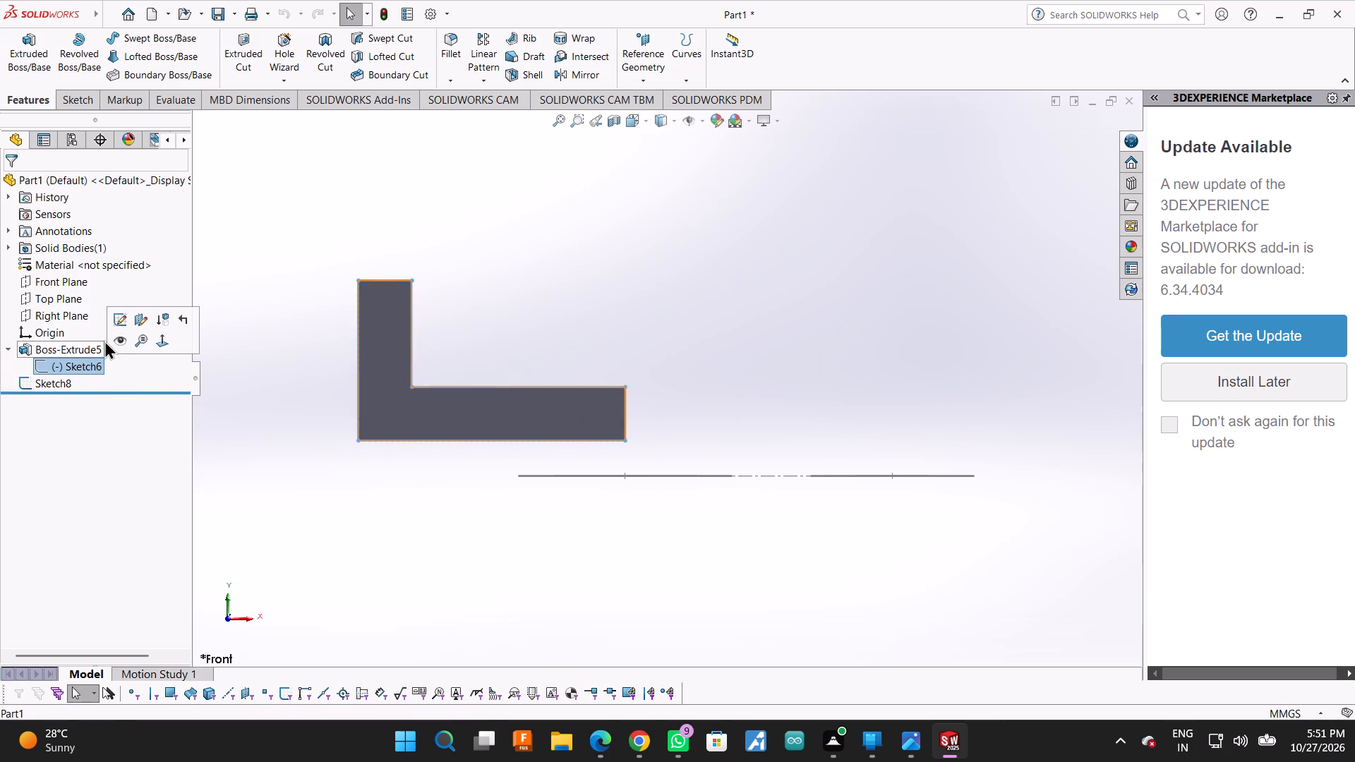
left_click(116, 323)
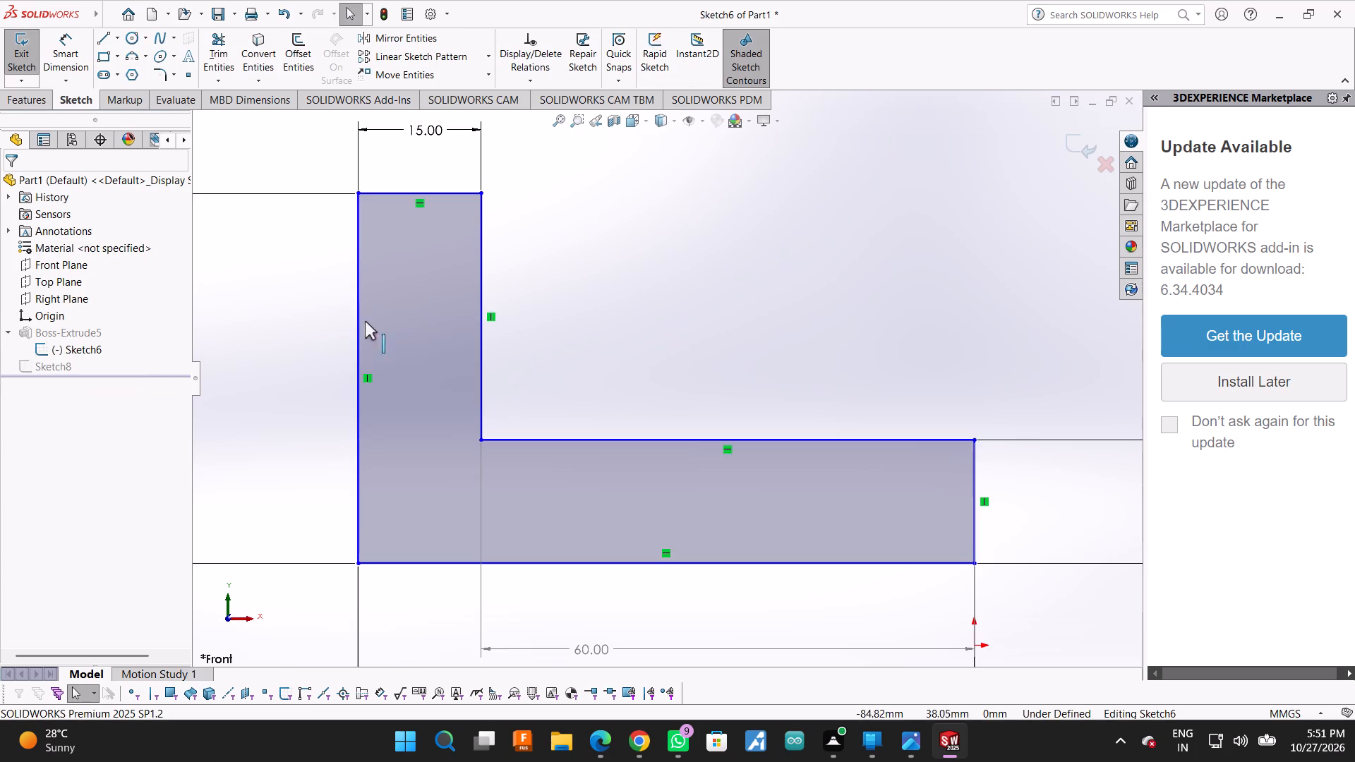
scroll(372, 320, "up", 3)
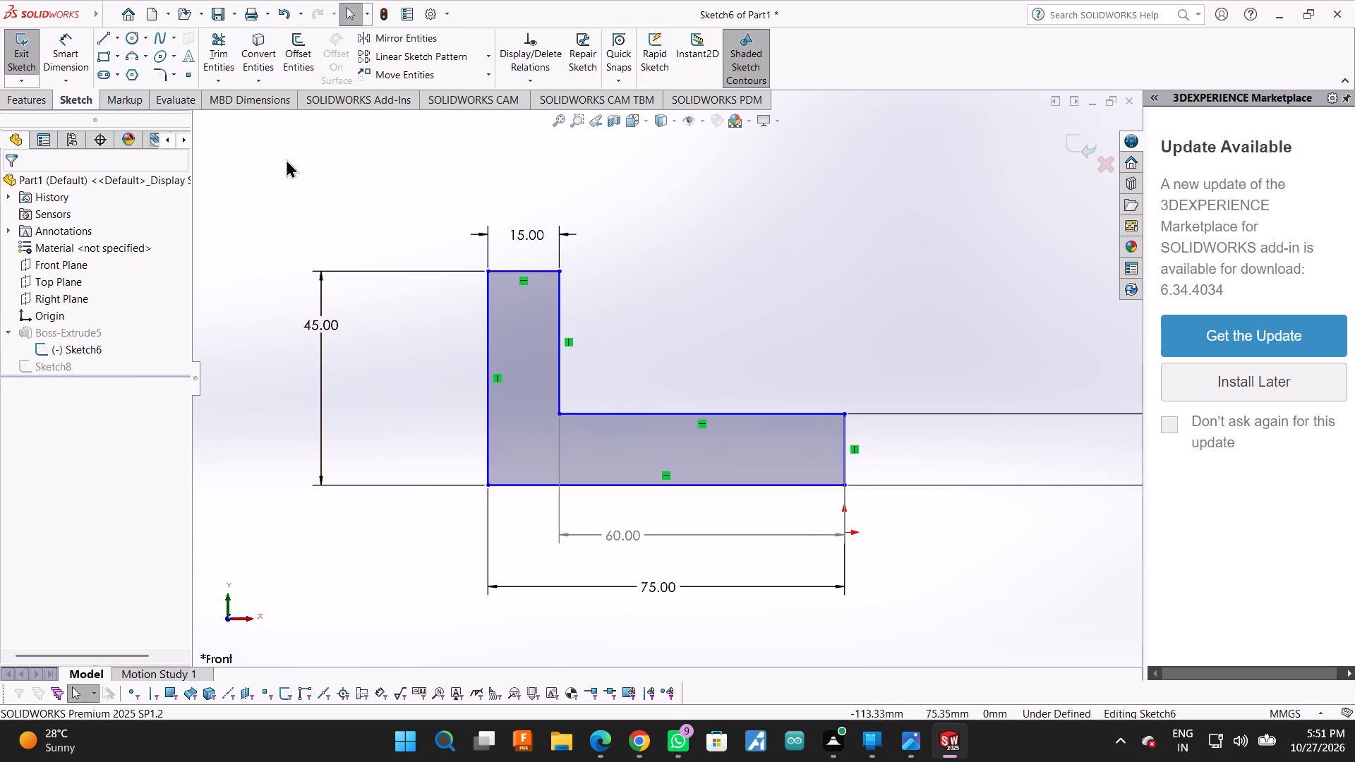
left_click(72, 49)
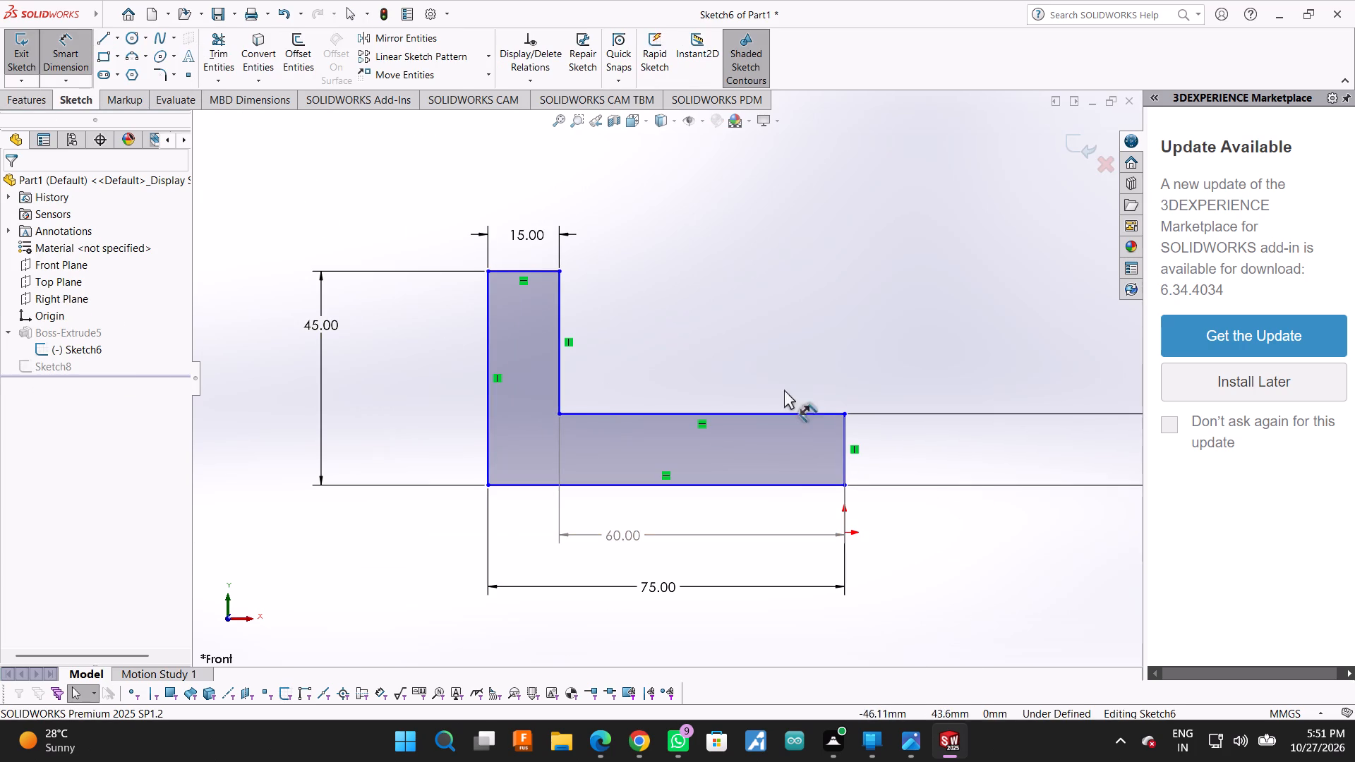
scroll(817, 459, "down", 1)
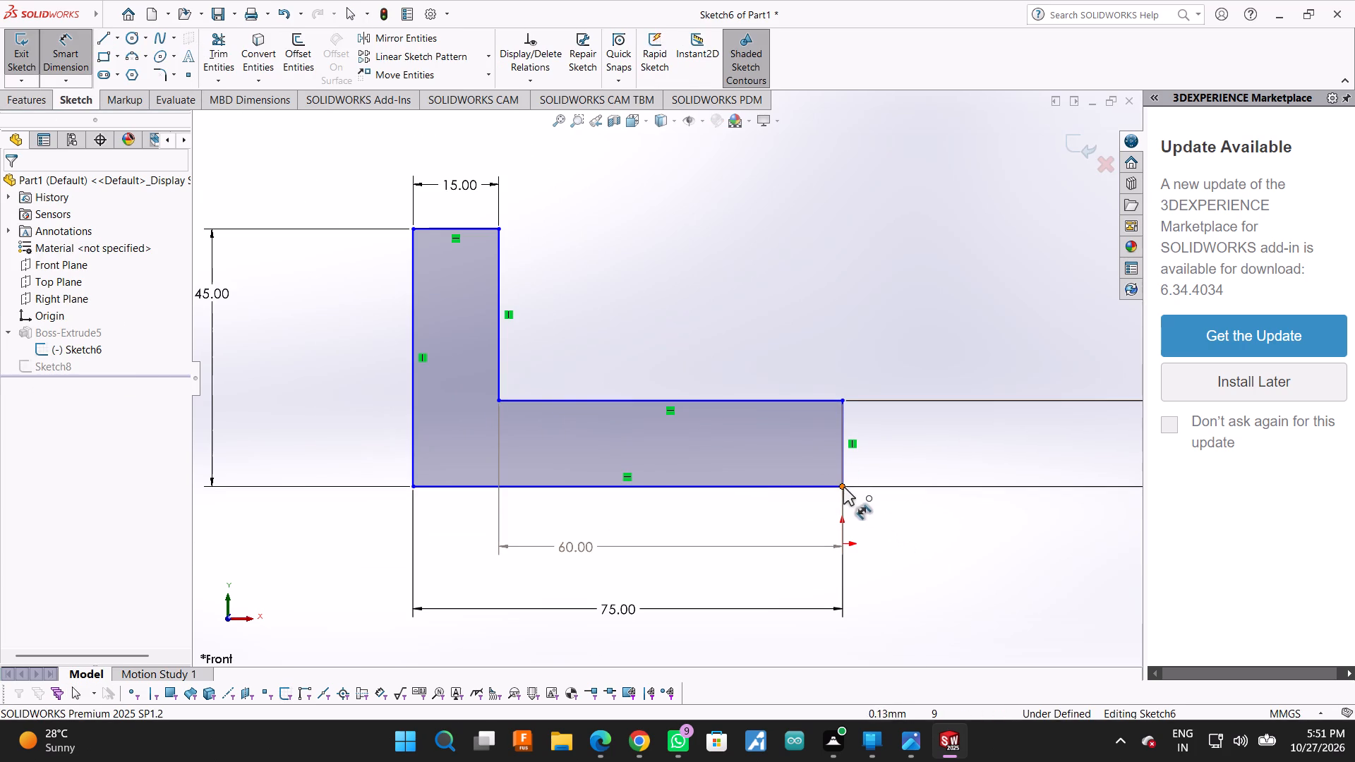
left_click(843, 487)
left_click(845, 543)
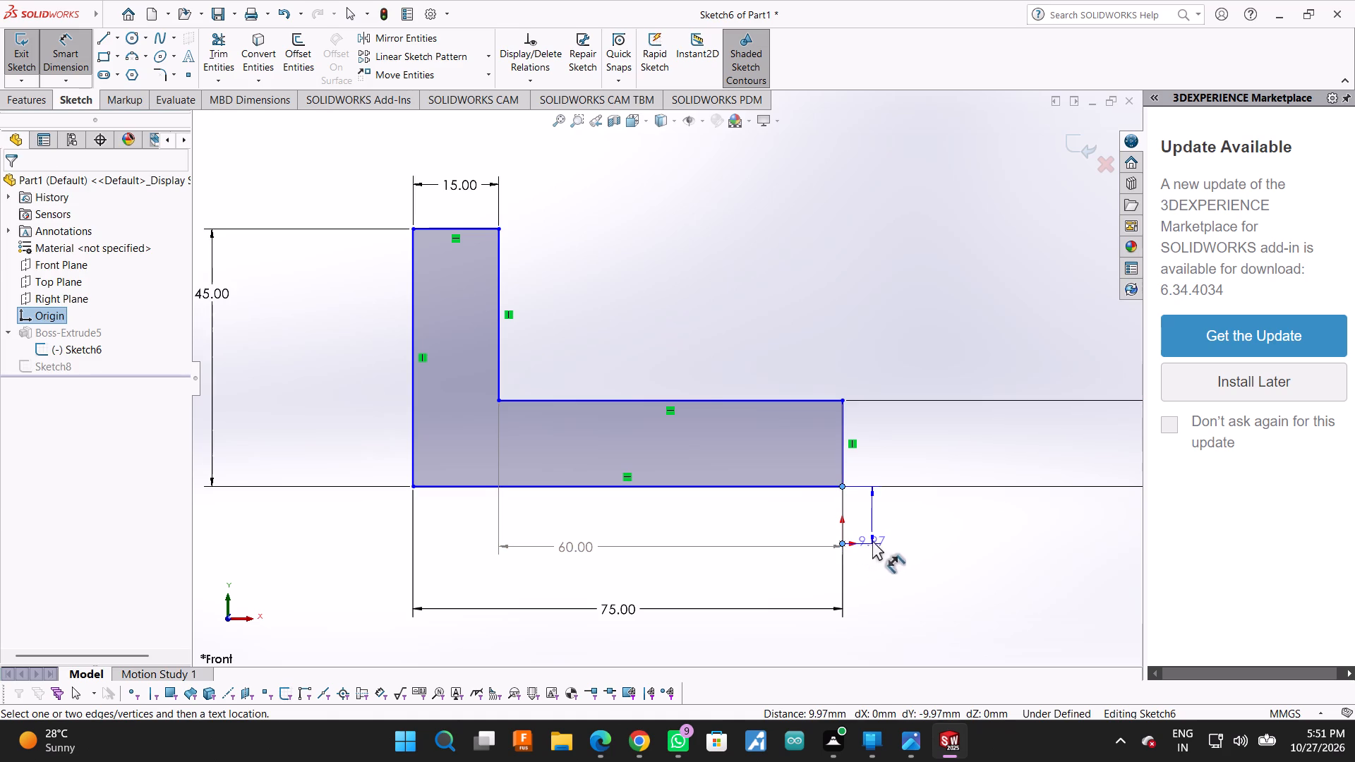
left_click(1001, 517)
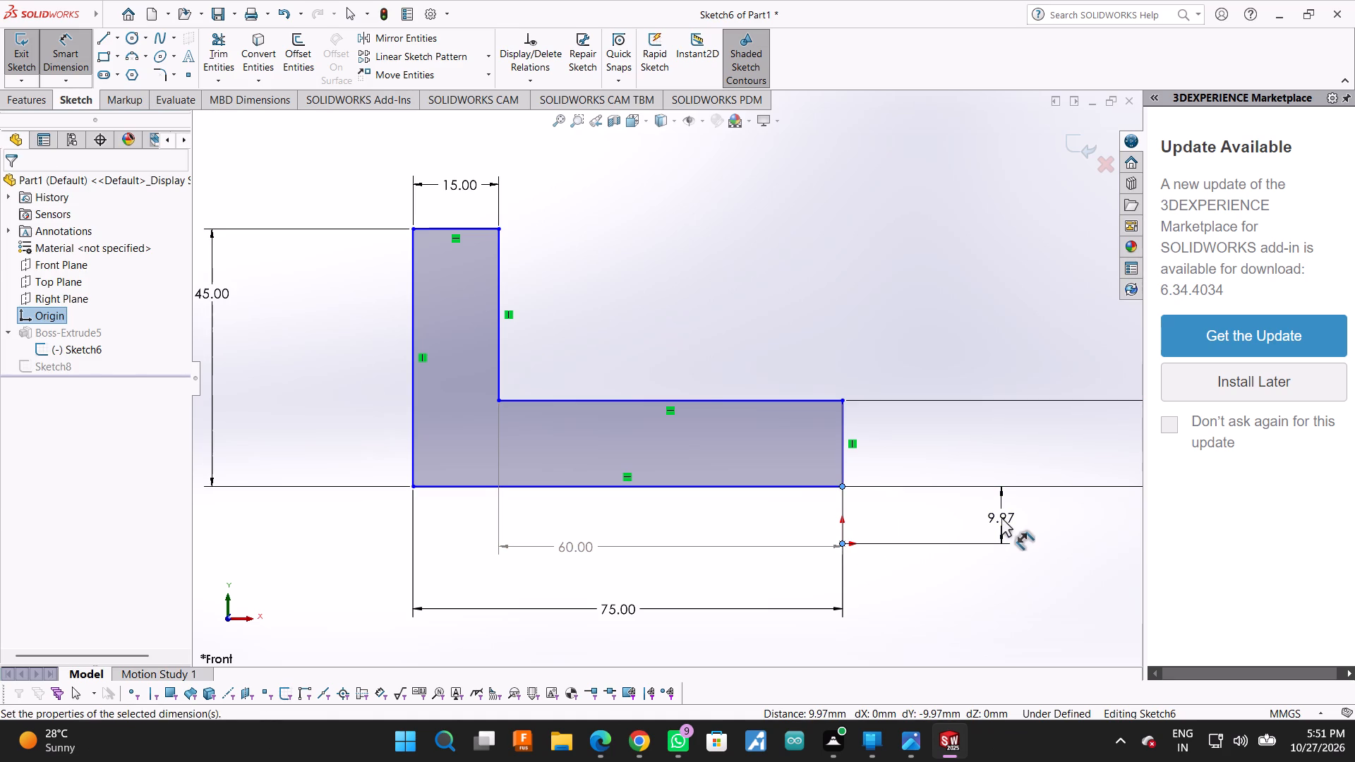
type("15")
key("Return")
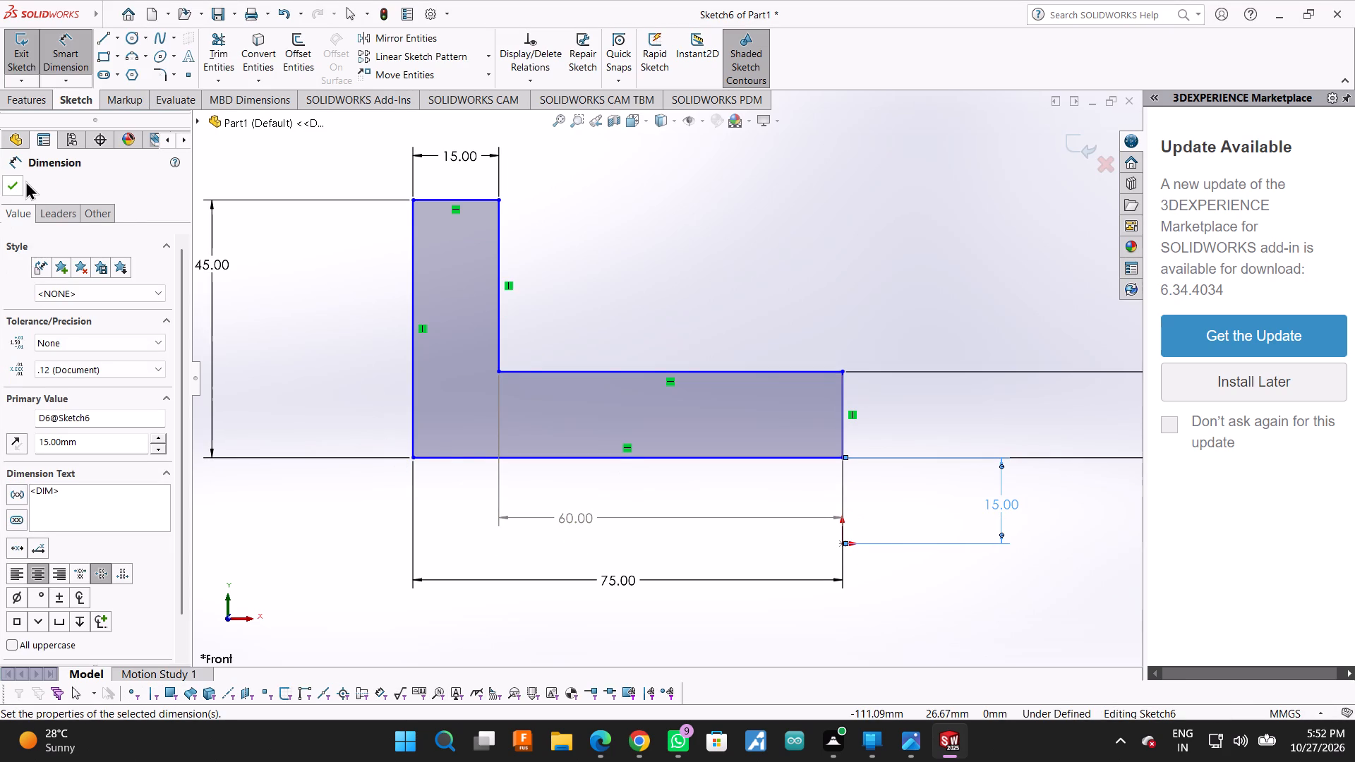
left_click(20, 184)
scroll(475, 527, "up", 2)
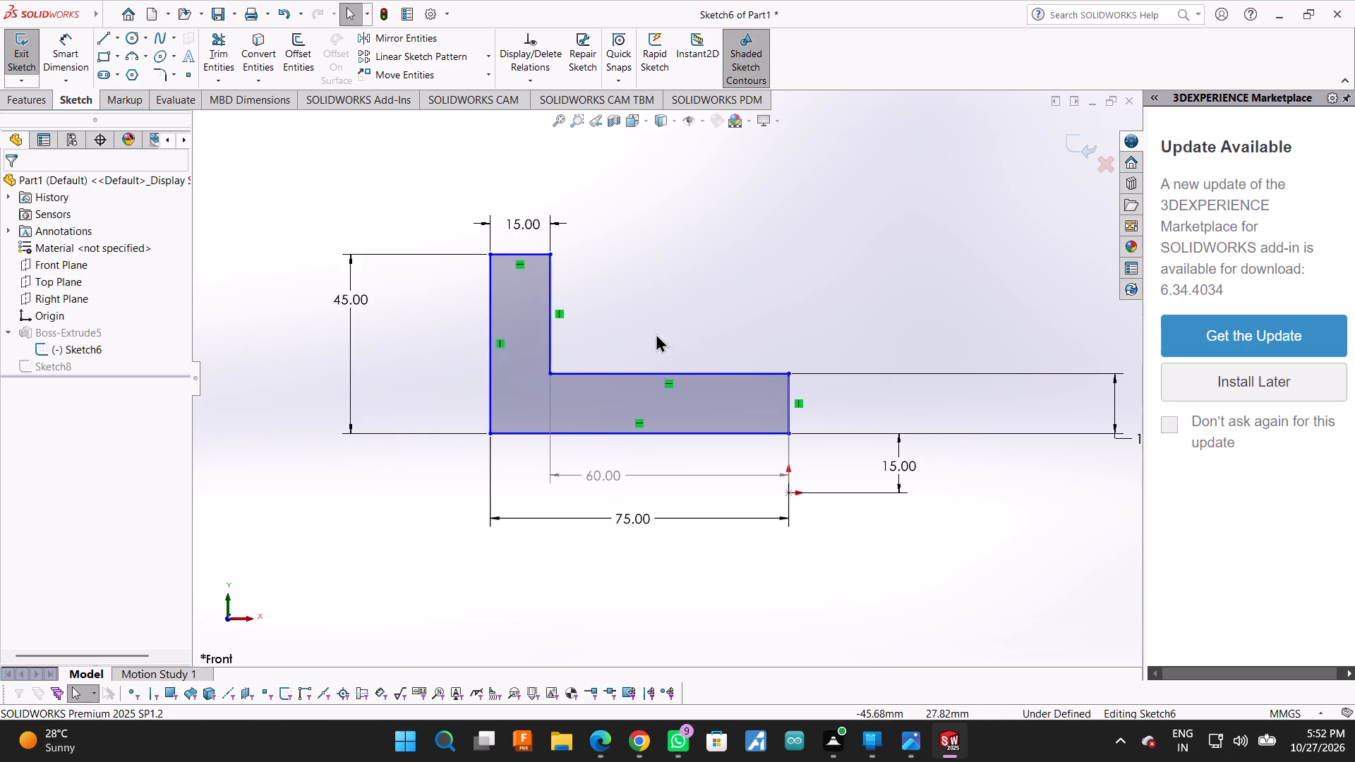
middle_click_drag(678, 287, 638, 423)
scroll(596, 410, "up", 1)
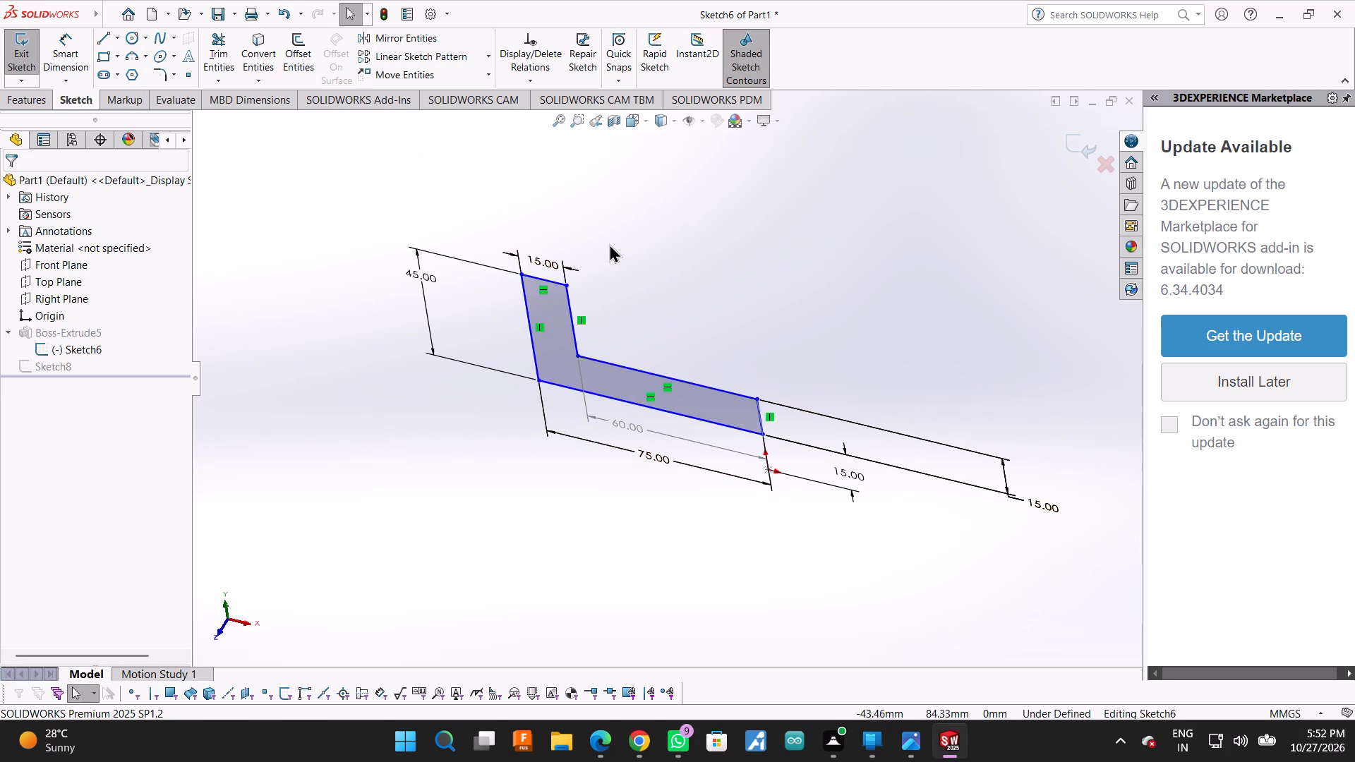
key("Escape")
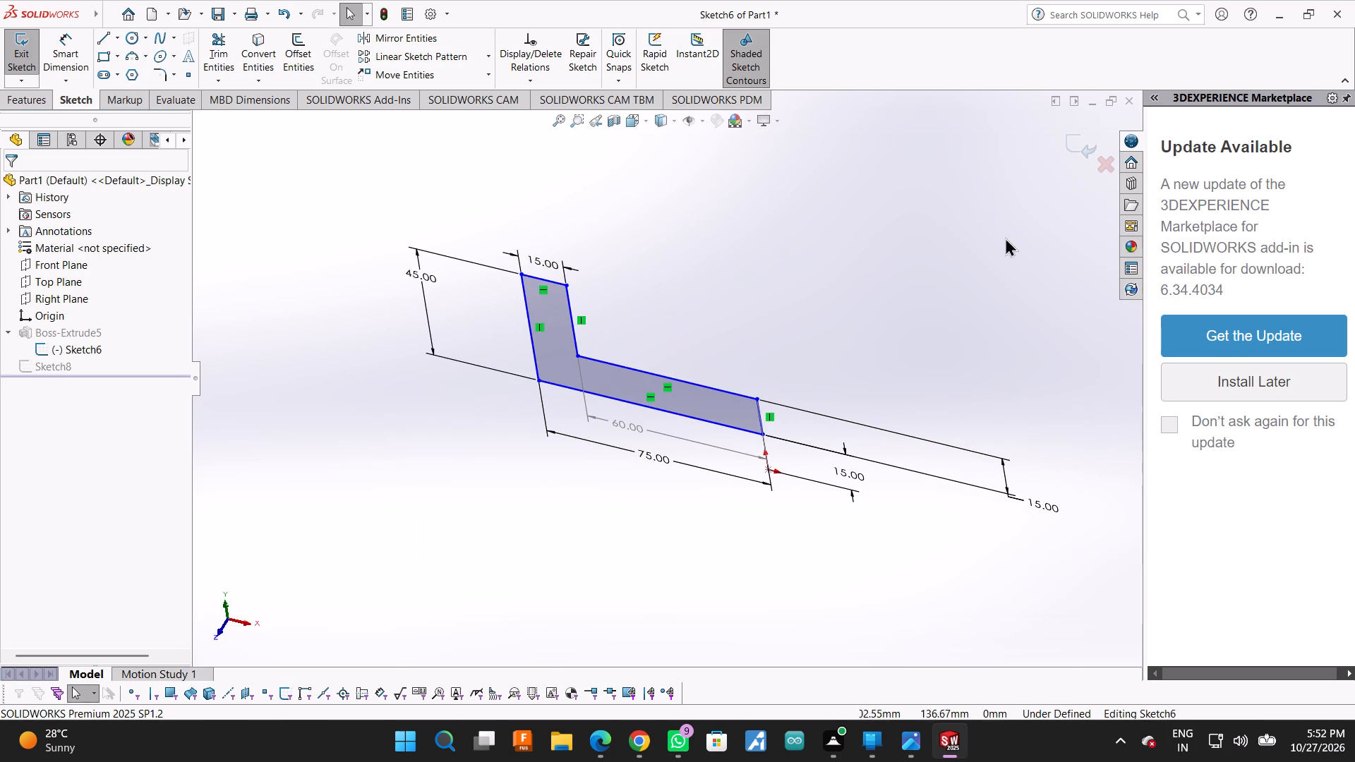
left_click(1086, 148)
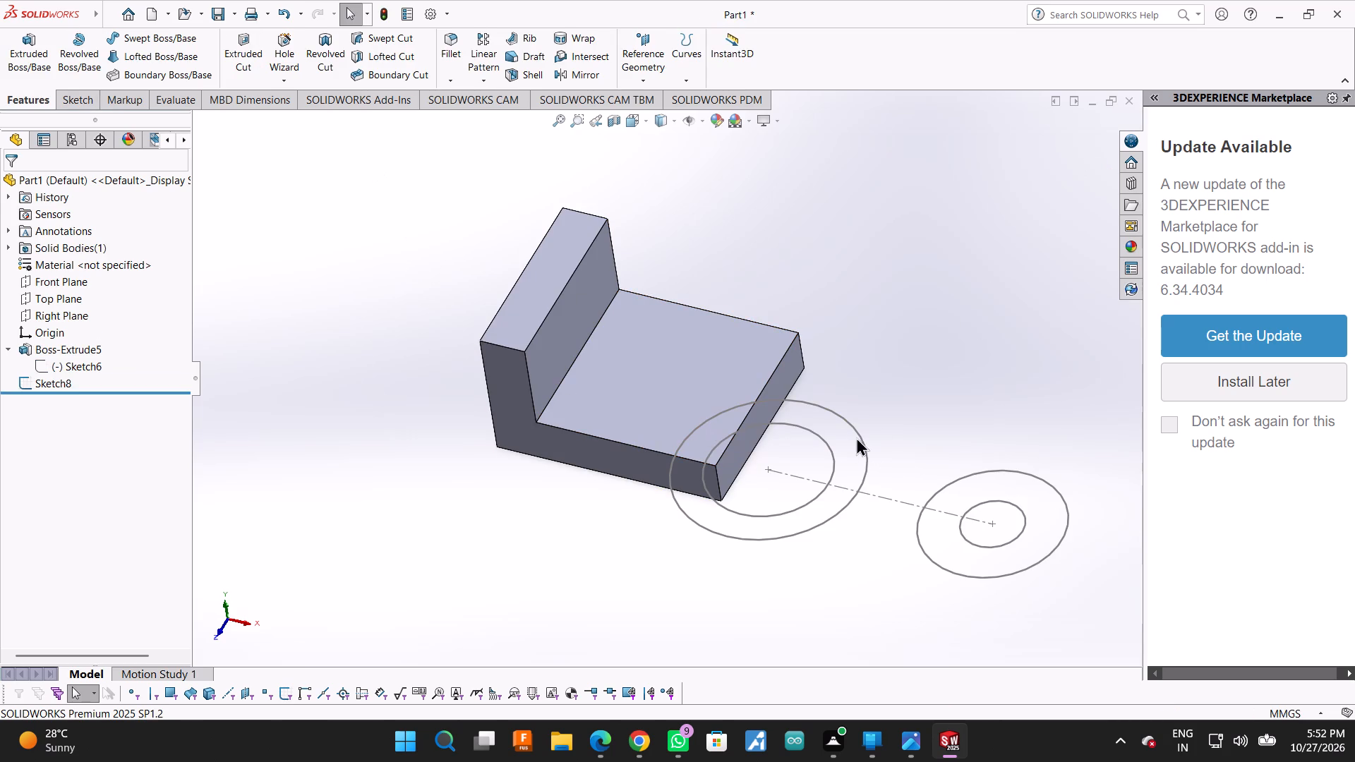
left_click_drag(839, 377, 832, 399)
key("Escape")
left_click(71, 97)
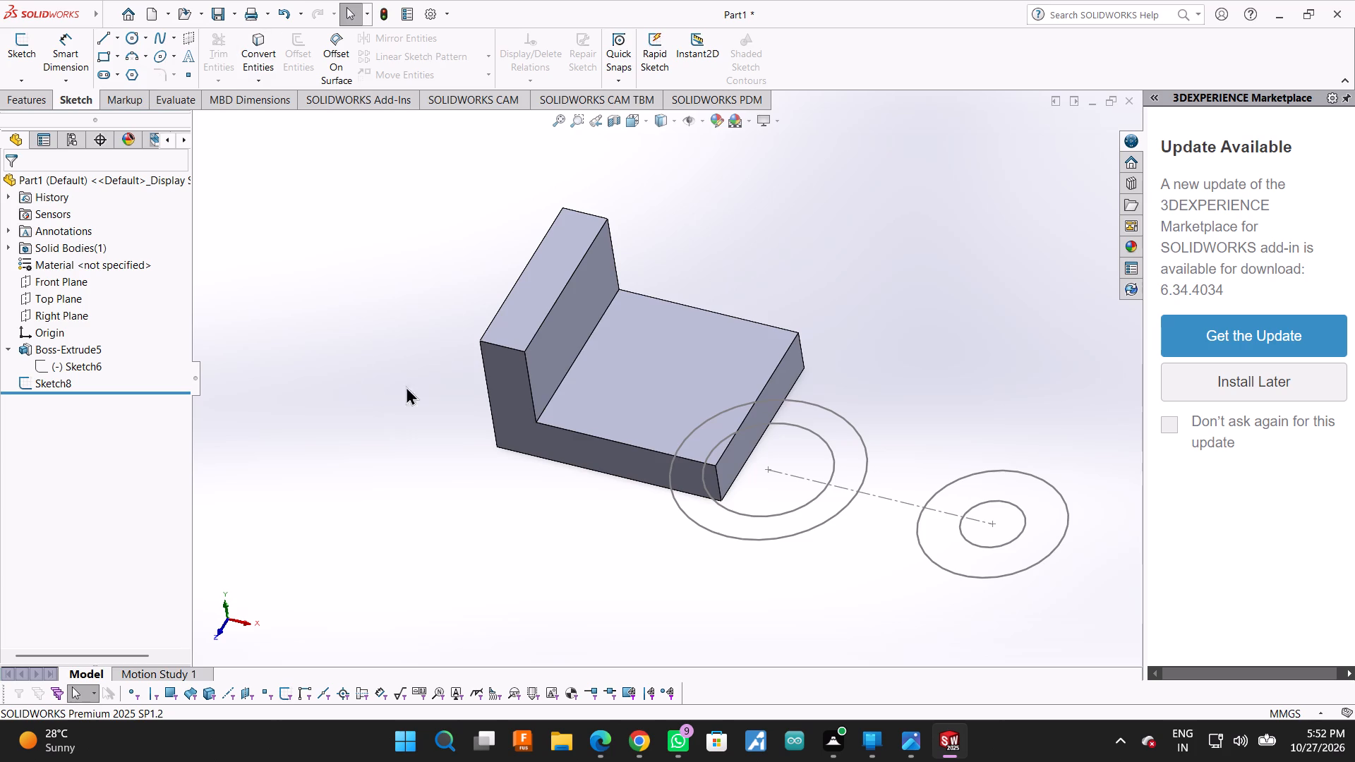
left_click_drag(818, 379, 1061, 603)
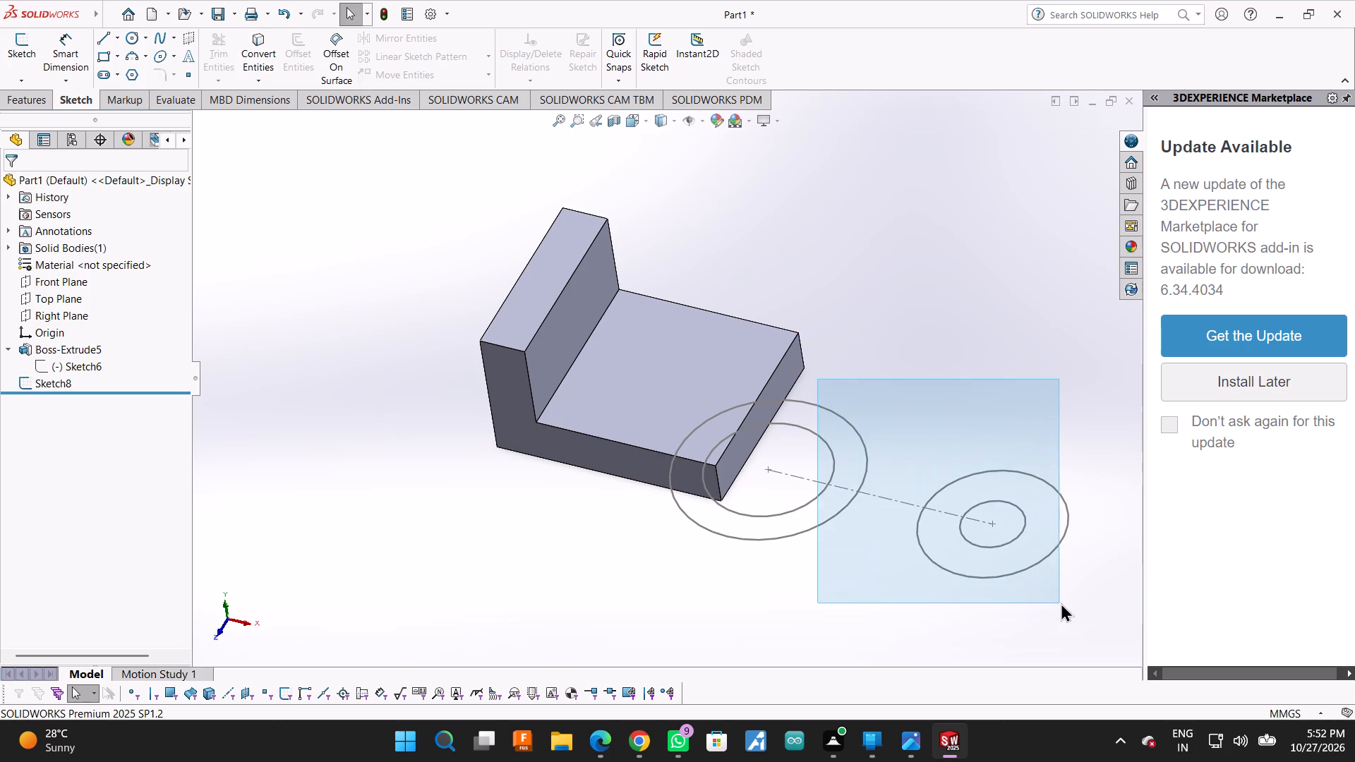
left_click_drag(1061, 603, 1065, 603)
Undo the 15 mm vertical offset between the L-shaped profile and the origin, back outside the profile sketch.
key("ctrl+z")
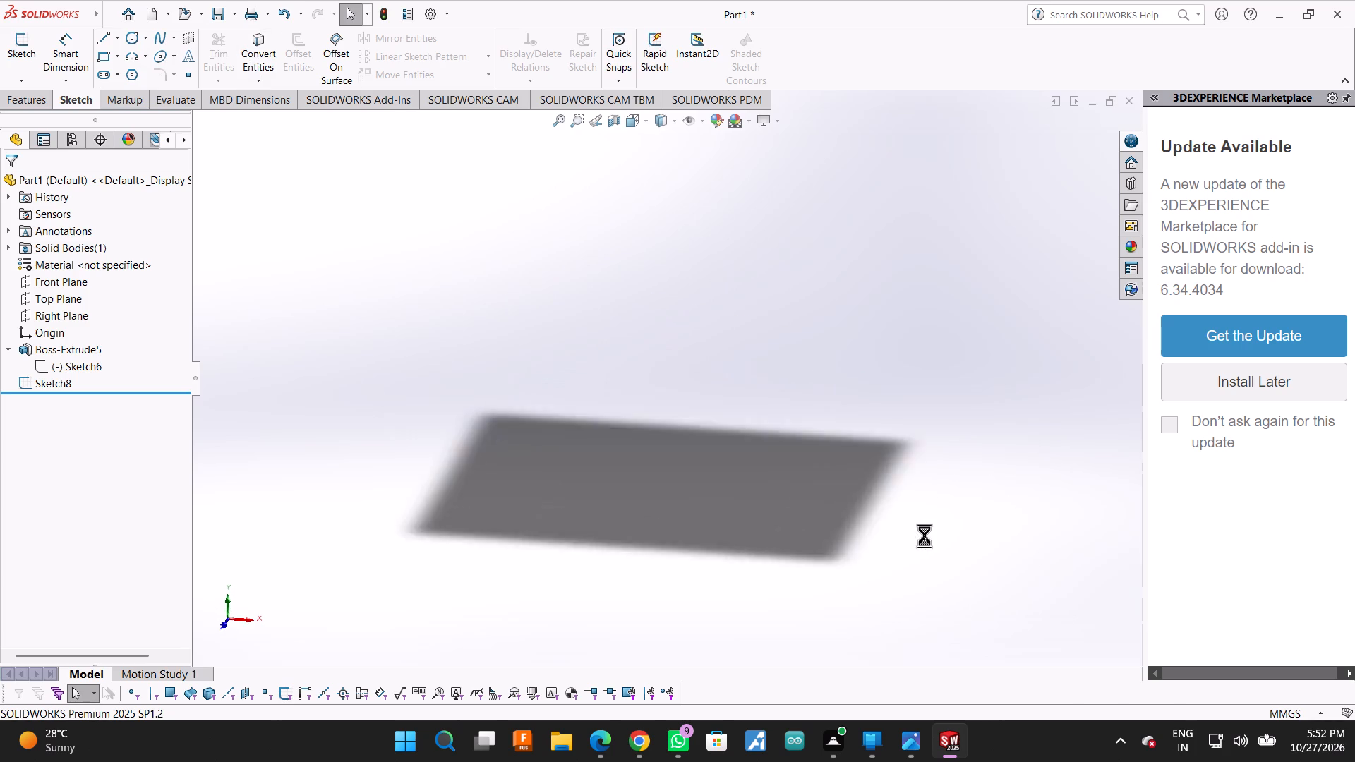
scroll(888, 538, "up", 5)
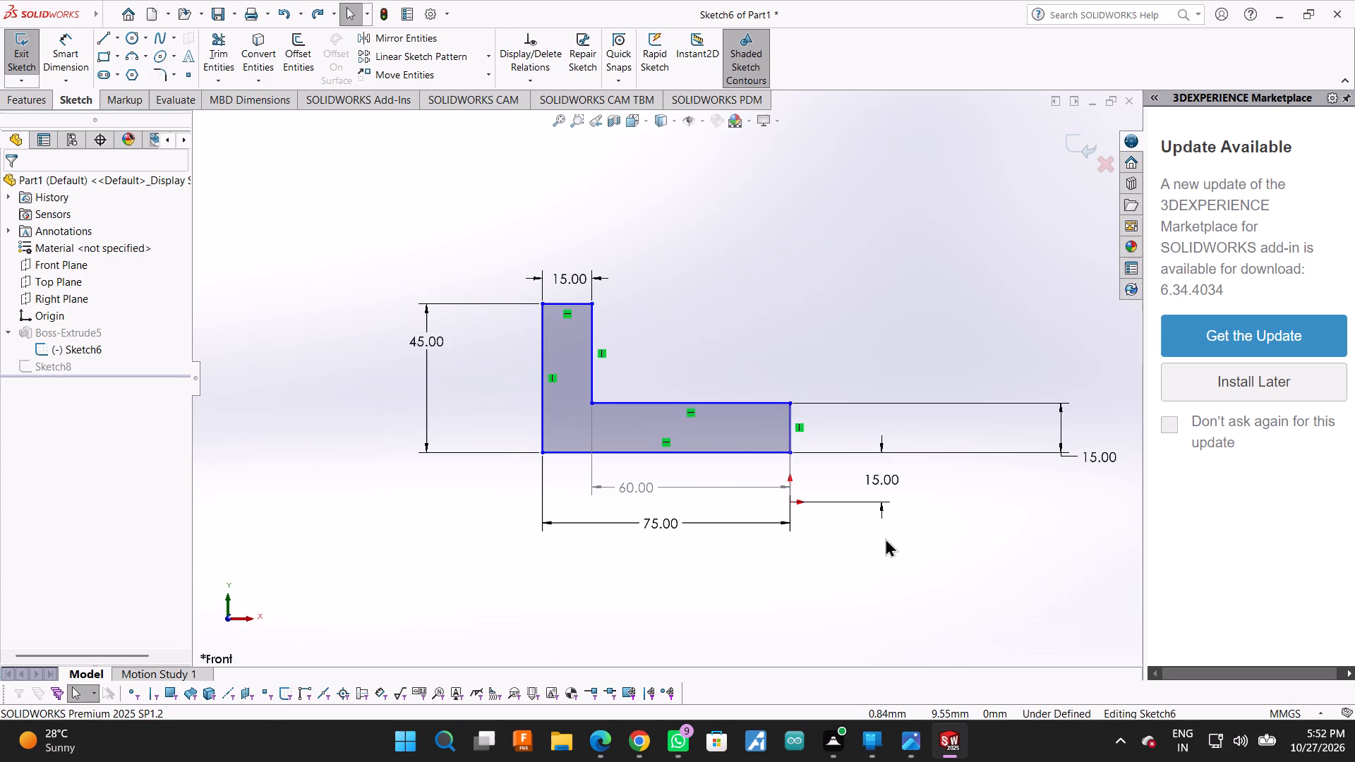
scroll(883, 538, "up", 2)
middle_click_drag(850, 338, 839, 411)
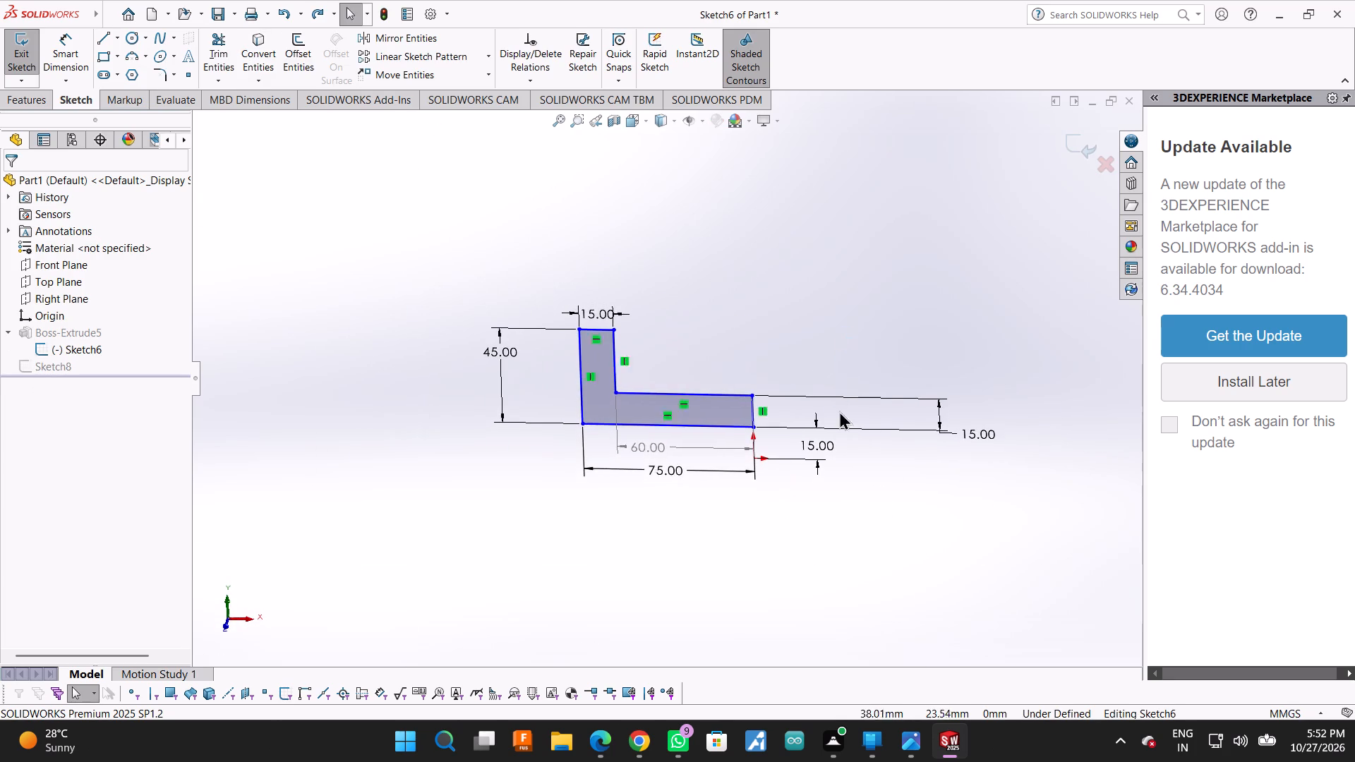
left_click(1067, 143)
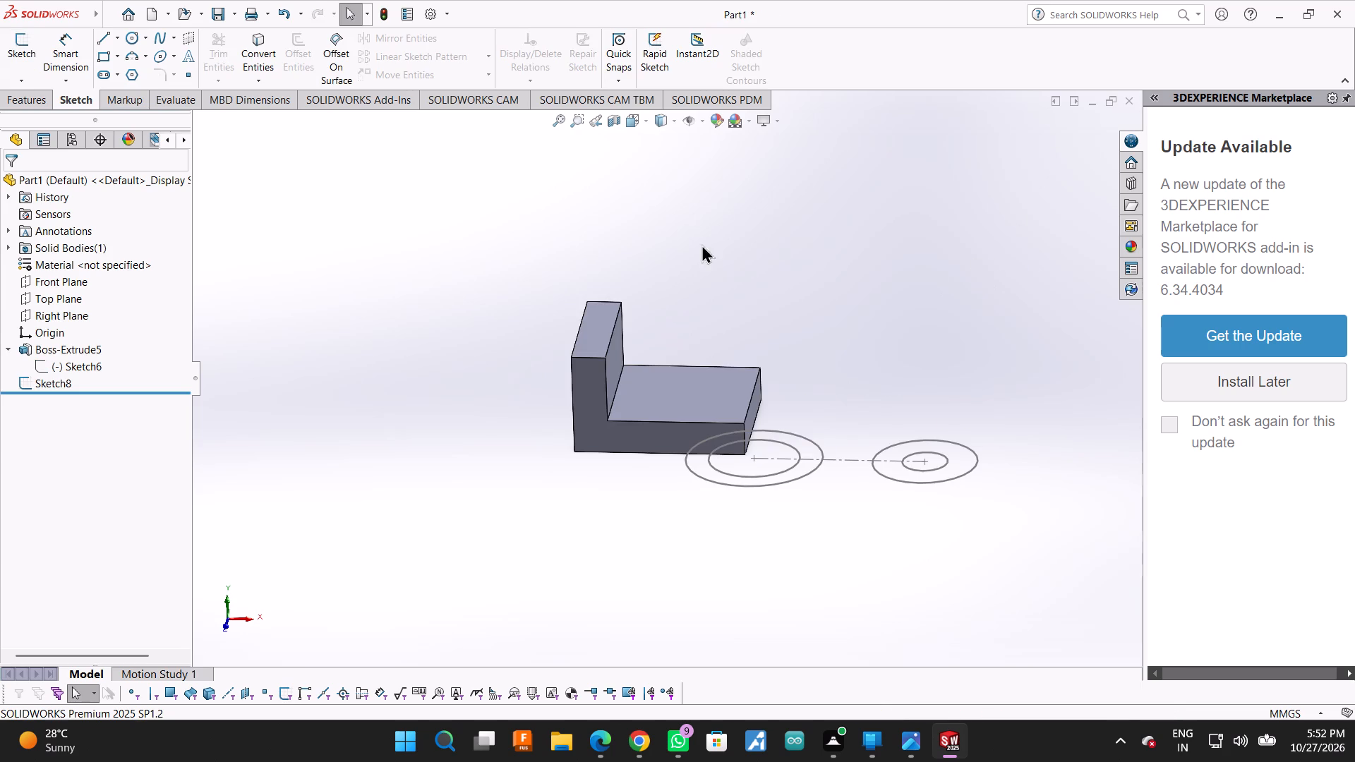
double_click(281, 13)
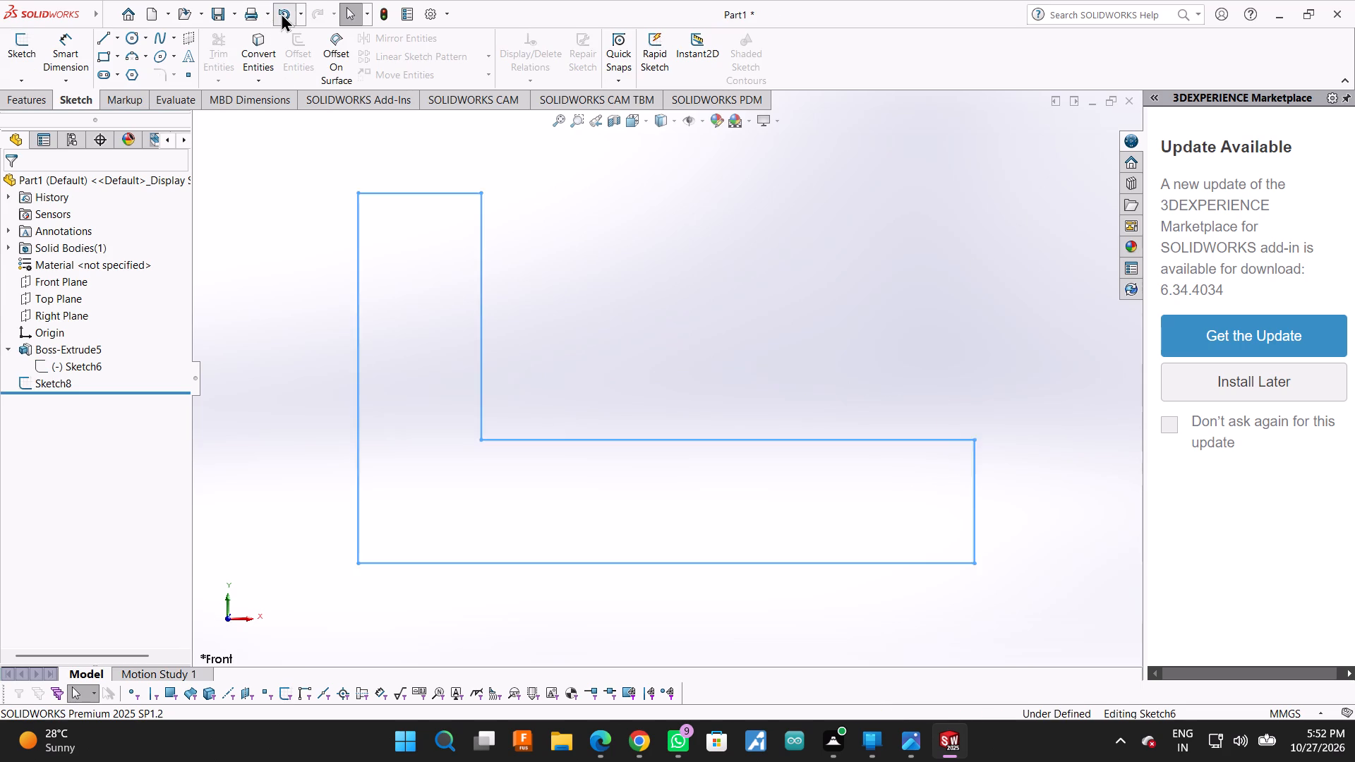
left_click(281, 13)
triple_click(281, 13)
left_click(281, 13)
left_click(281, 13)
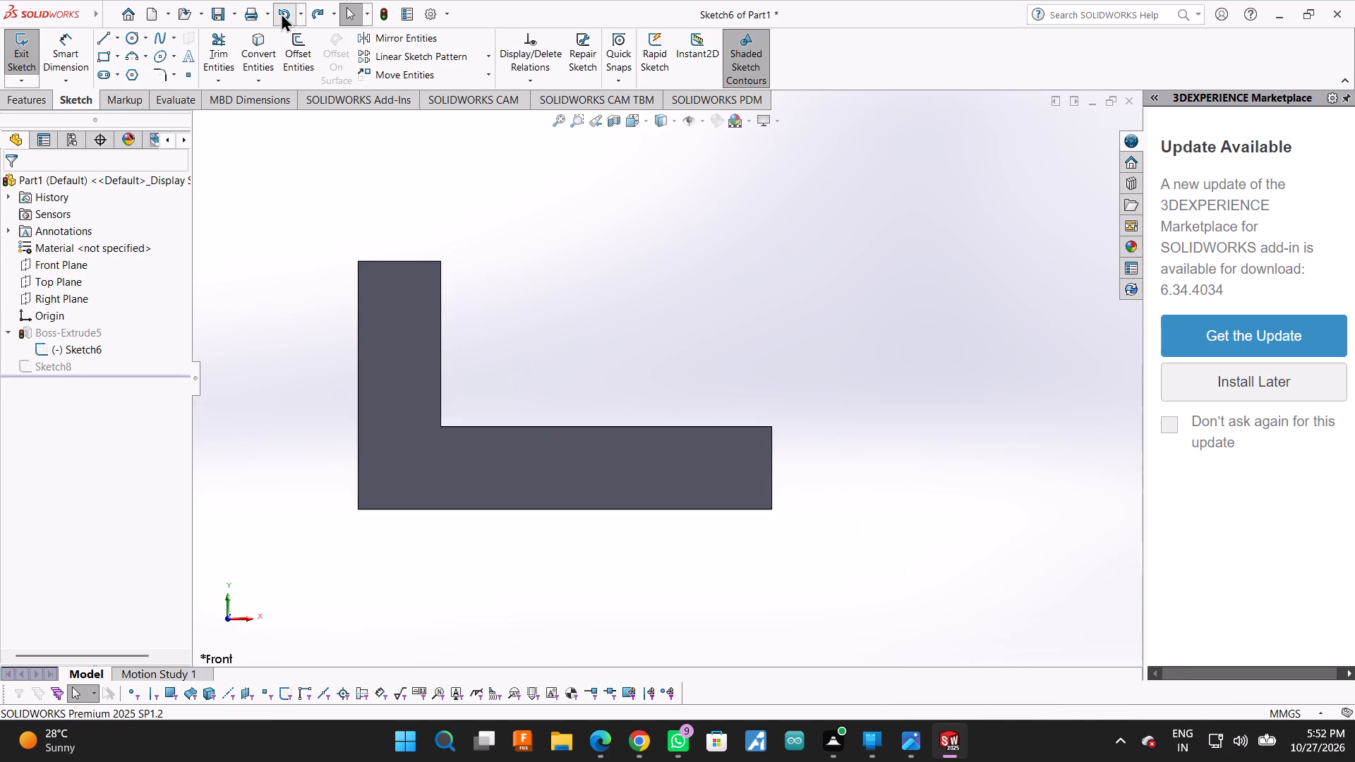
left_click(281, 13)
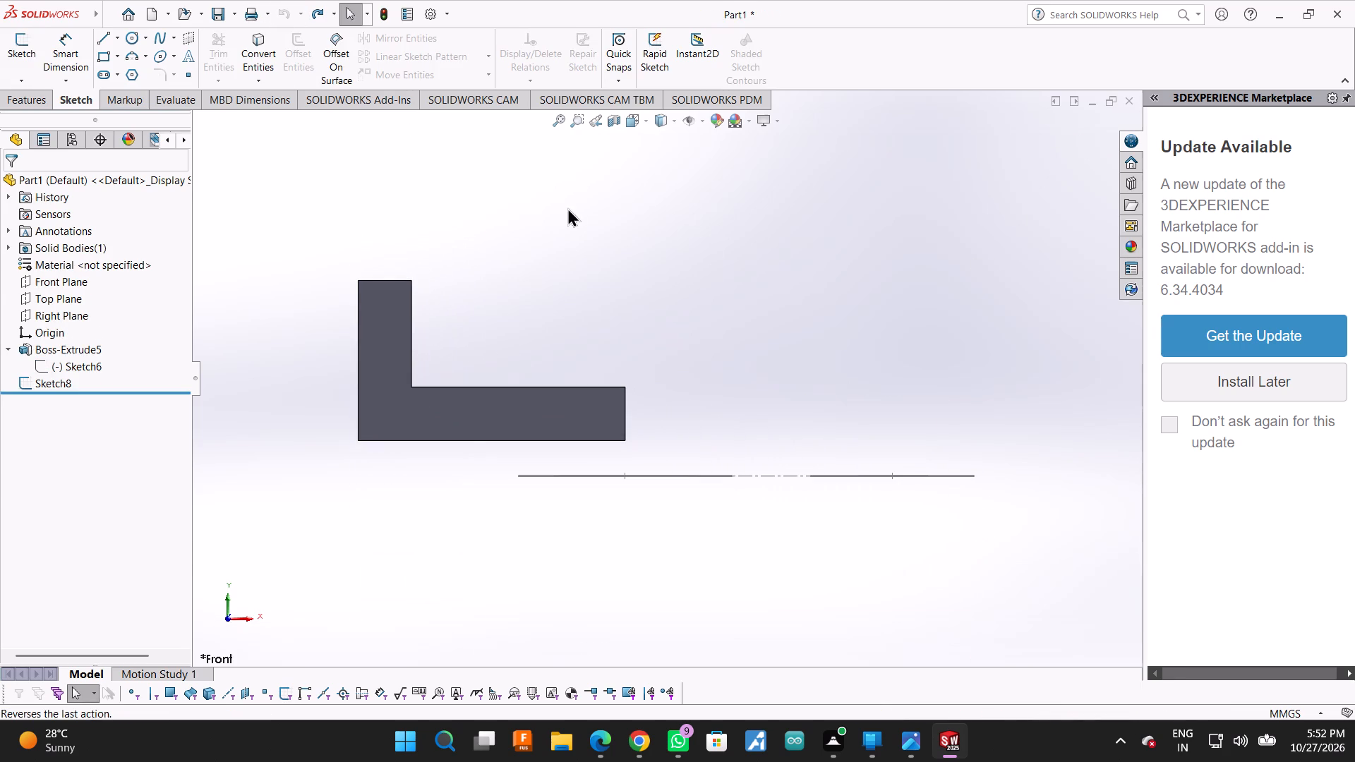
Delete the sketch holding the 60, 40, 46 and 20 mm circles and their centerline beside the L-shaped arm.
middle_click_drag(867, 296, 838, 423)
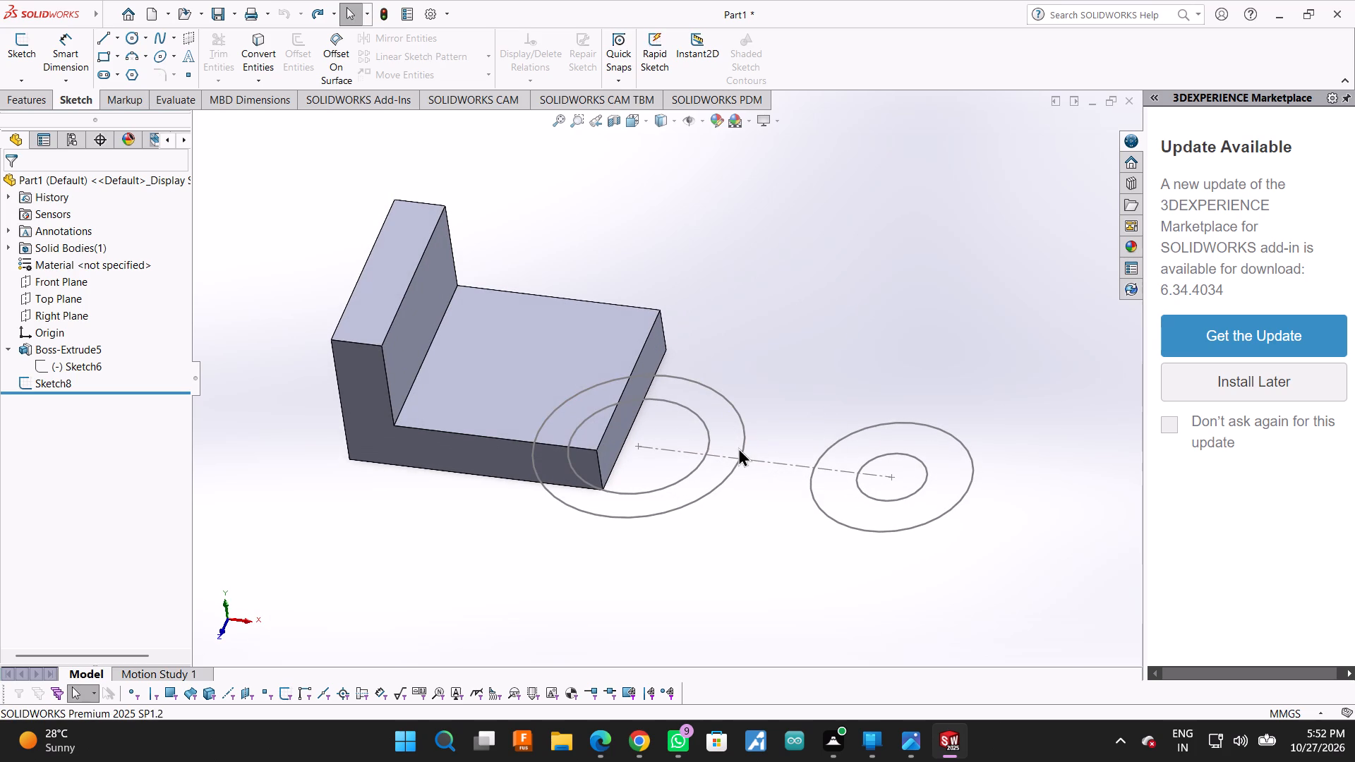
left_click(738, 447)
left_click(743, 451)
right_click(743, 451)
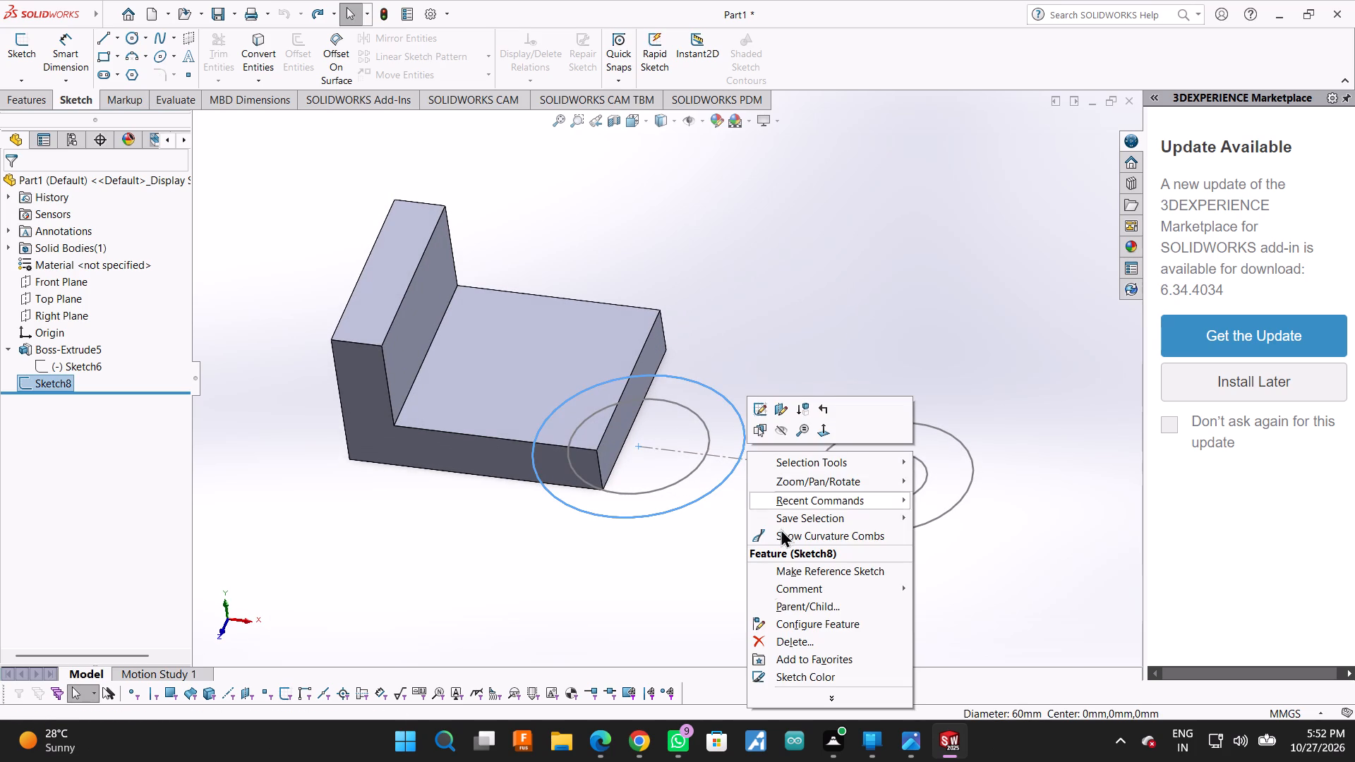
left_click(773, 633)
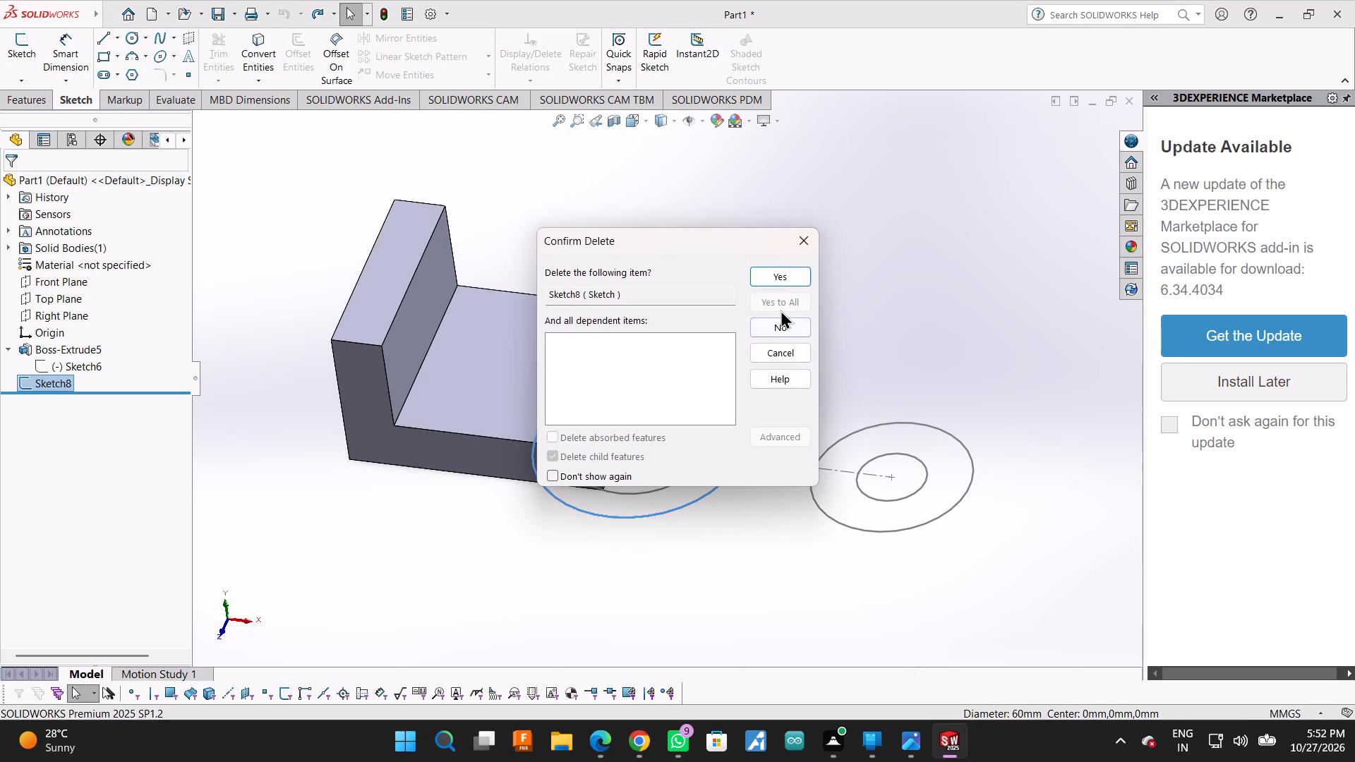
left_click(783, 274)
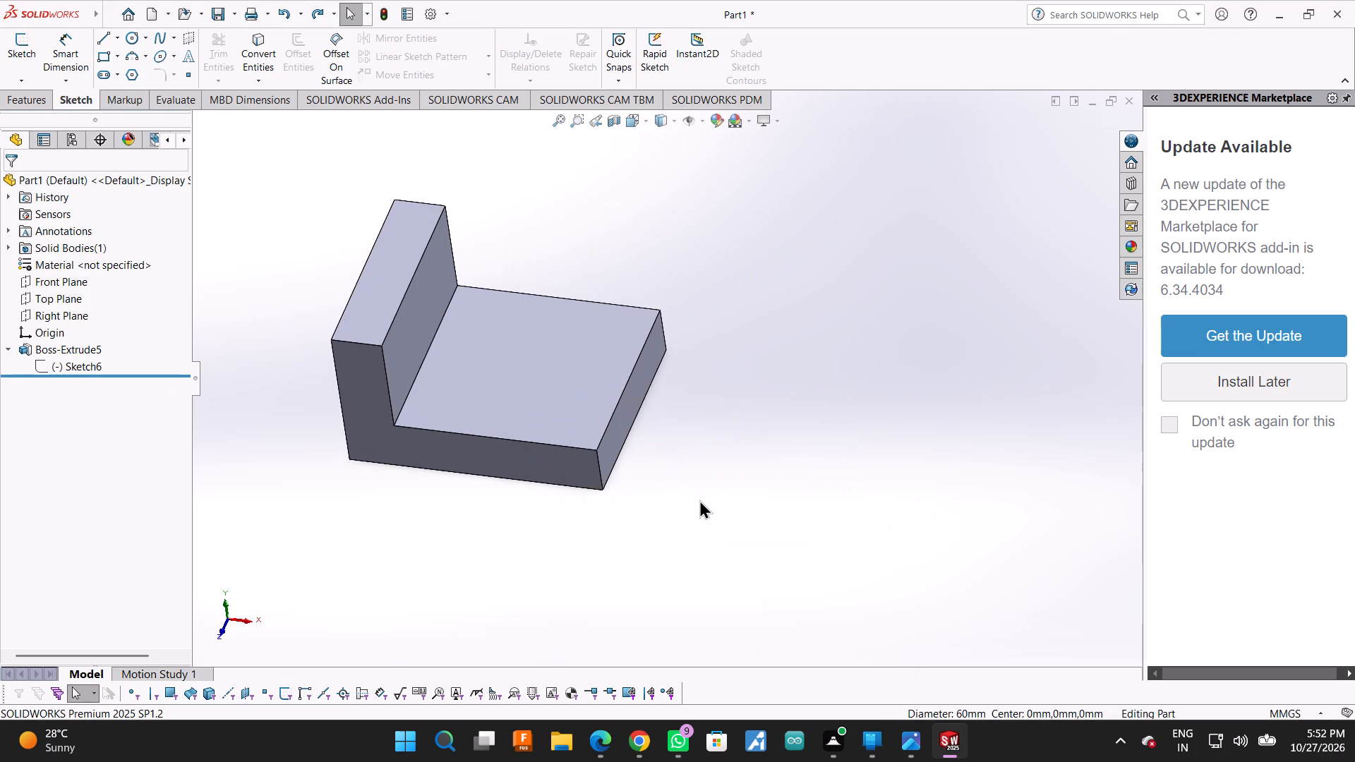
Edit the L-shaped arm's profile sketch and dimension its lower inner-end corner 15 mm vertically above the origin.
middle_click_drag(648, 485, 669, 373)
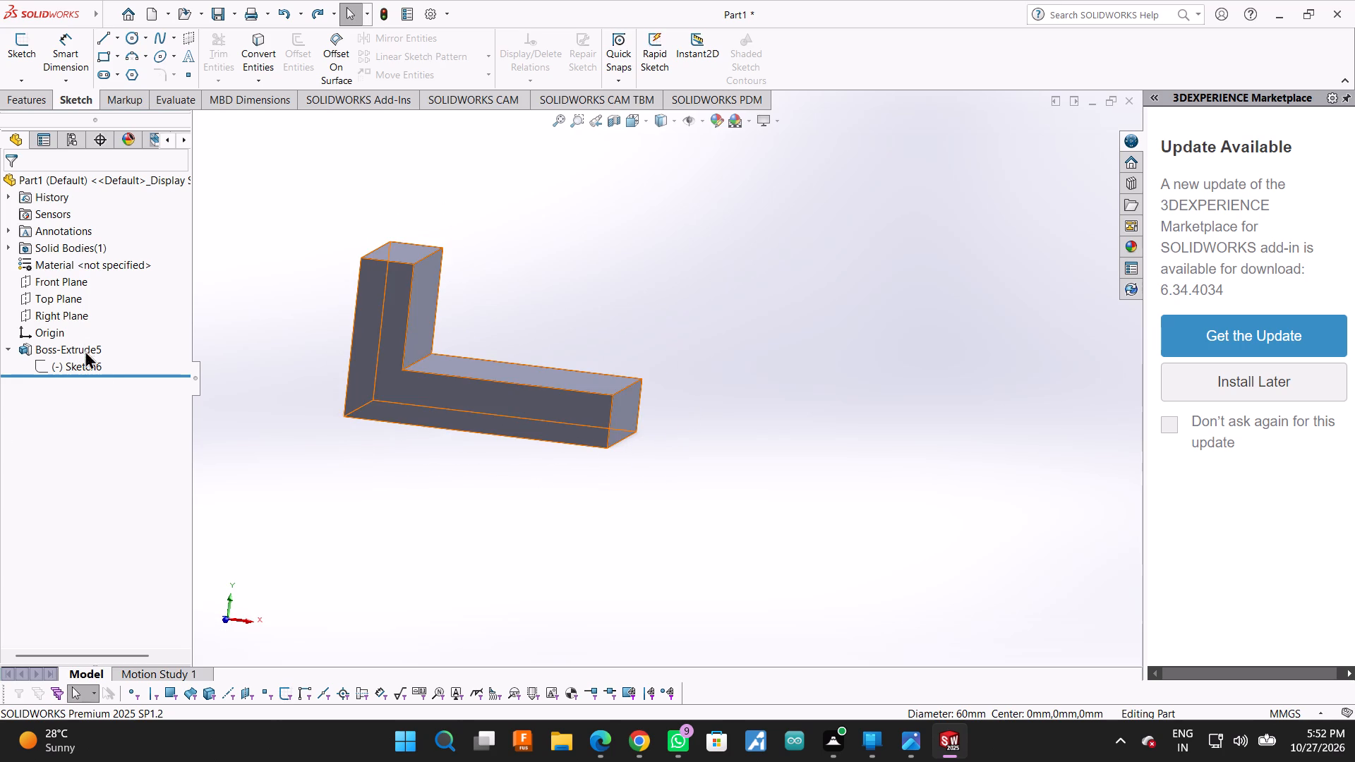
left_click(89, 370)
left_click(101, 332)
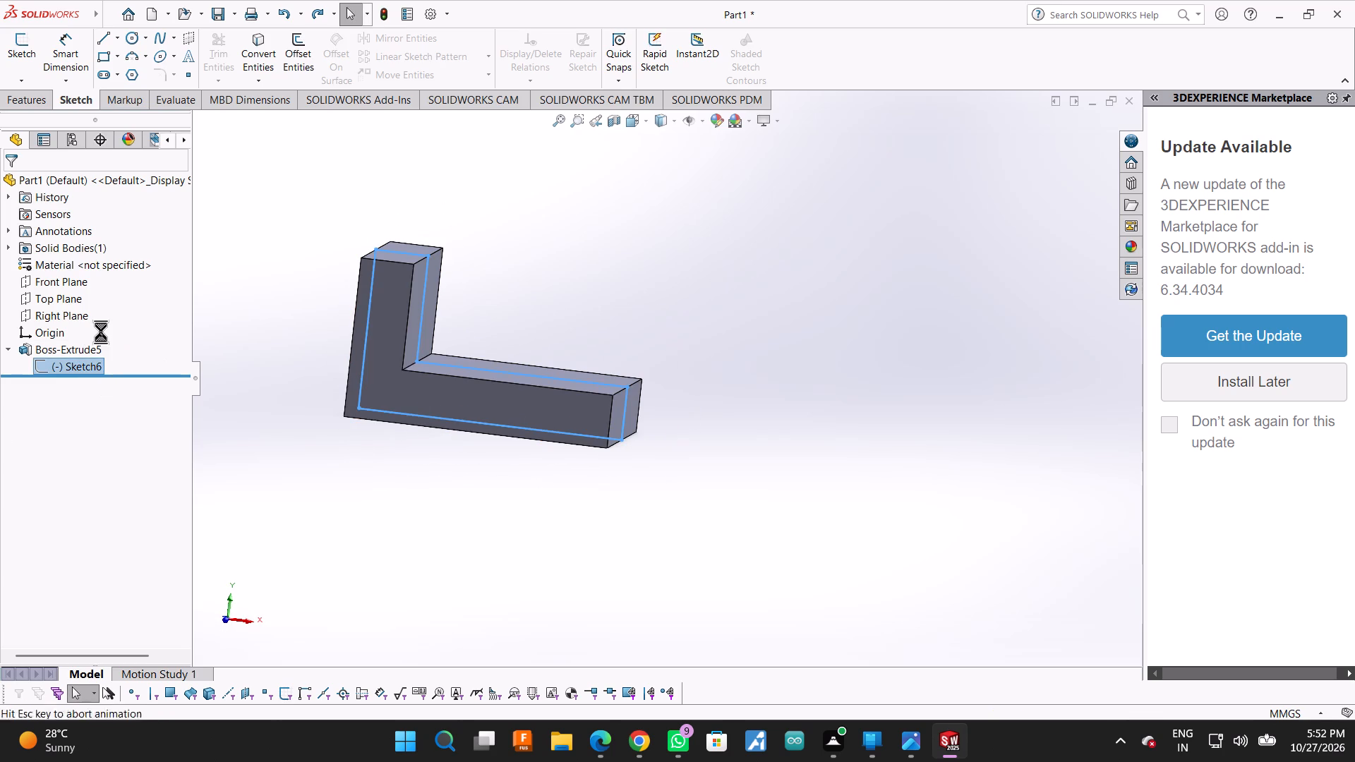
scroll(468, 315, "up", 3)
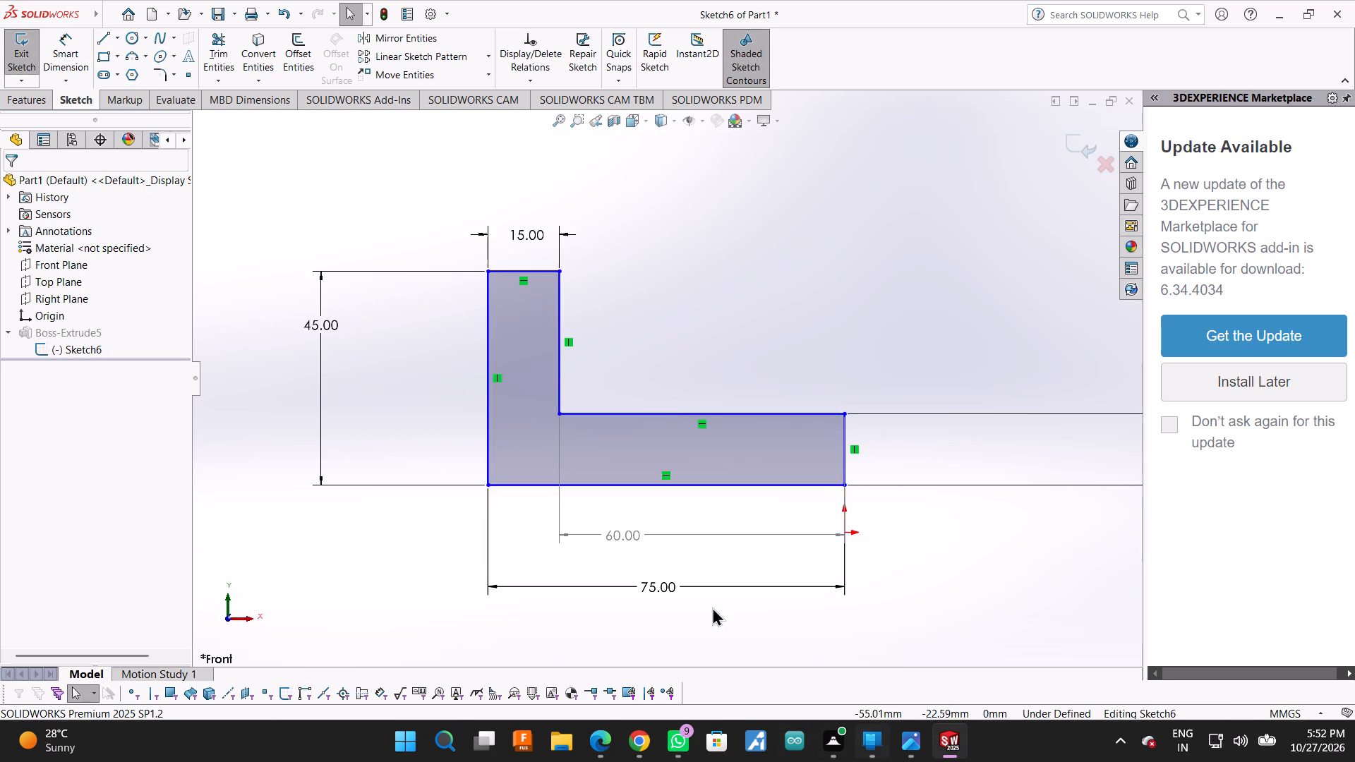
scroll(647, 562, "up", 3)
left_click(71, 33)
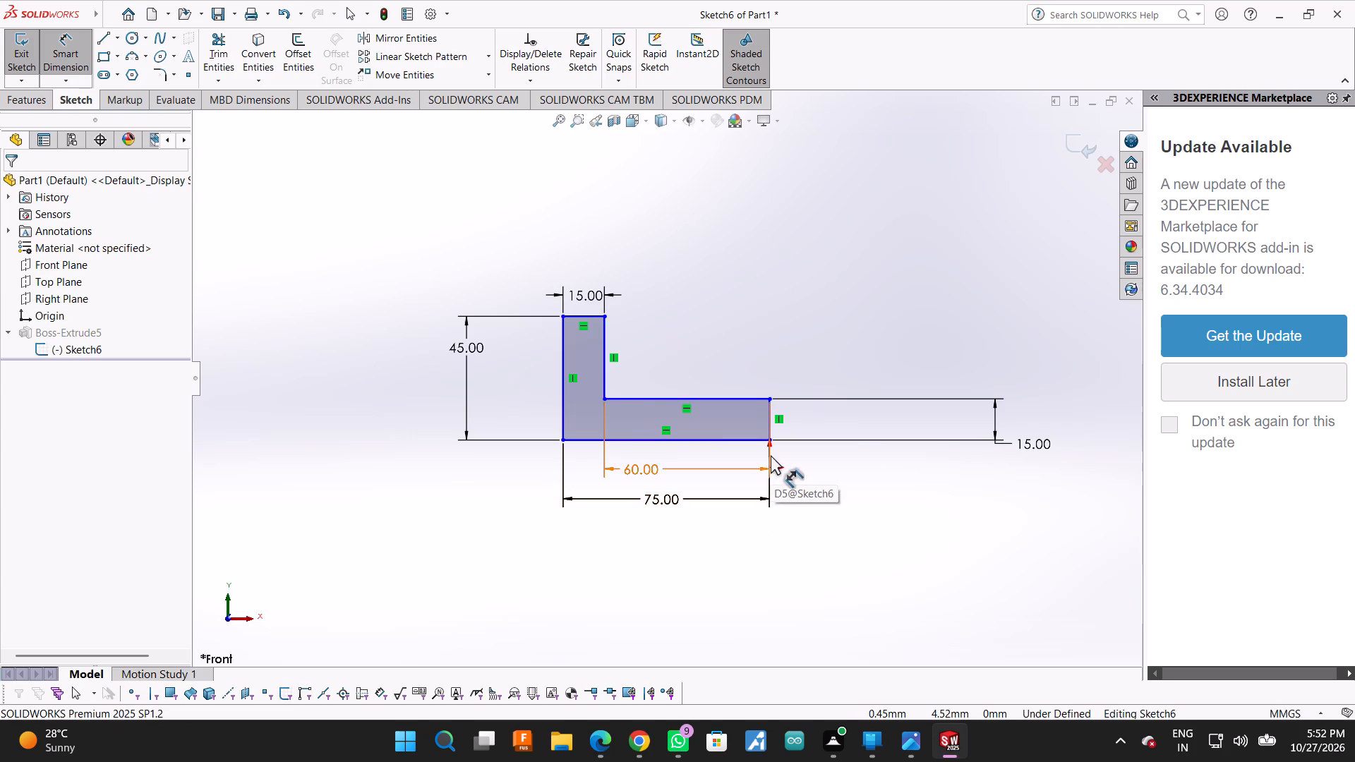
scroll(771, 455, "down", 1)
left_click(764, 433)
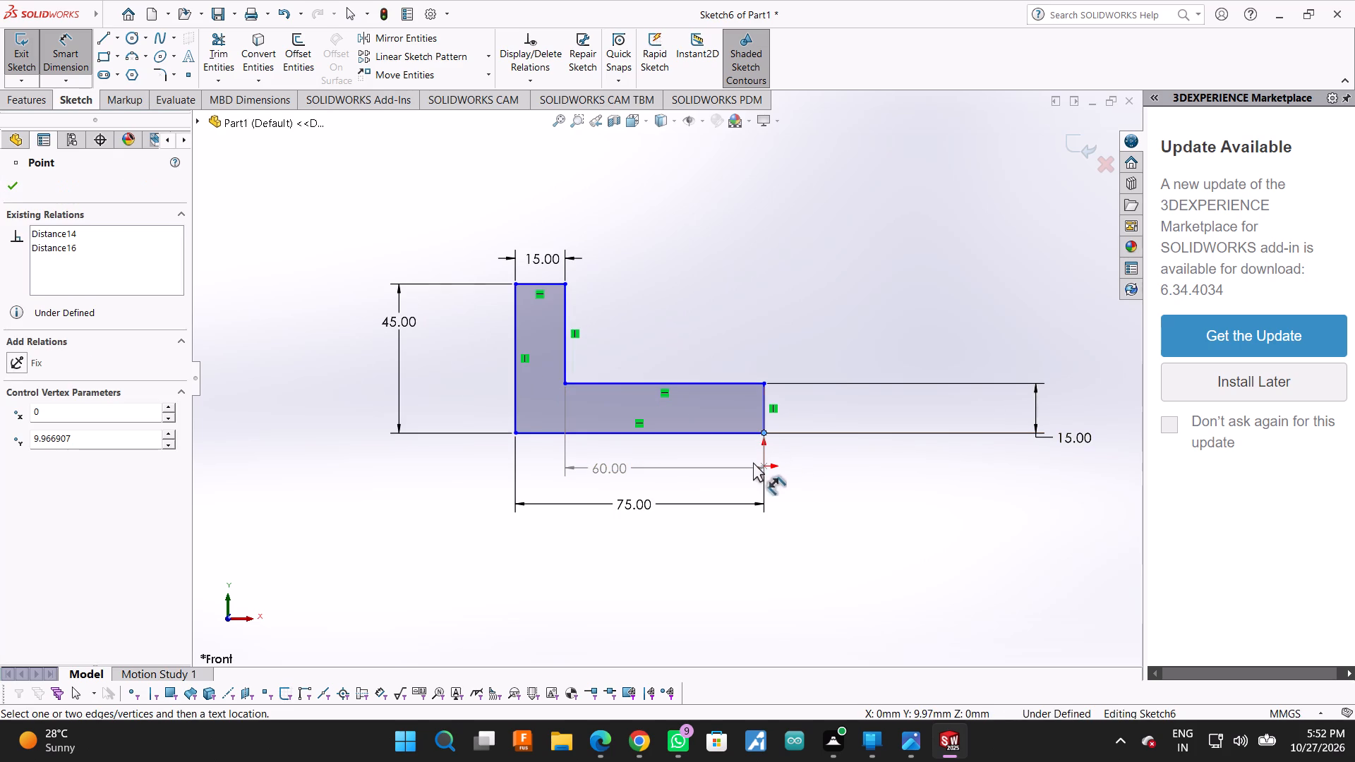
left_click(764, 468)
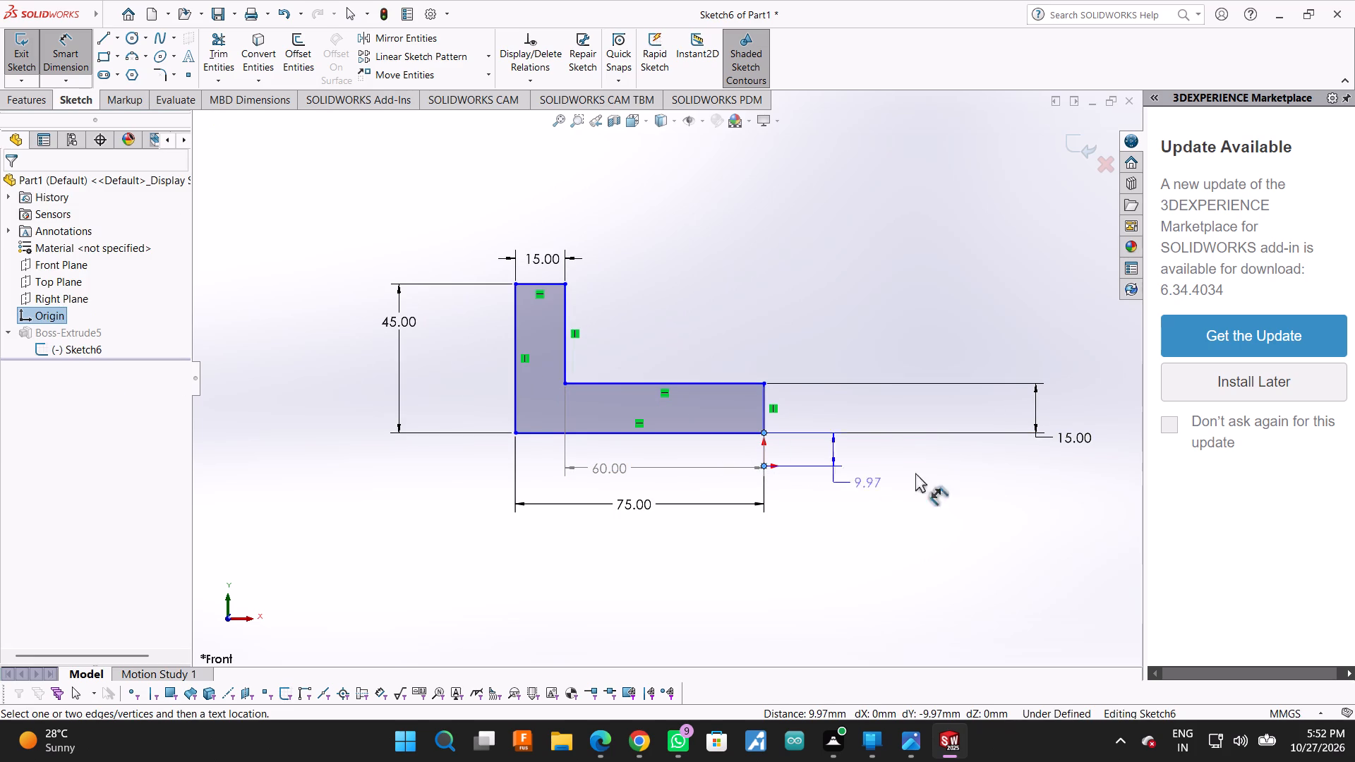
left_click(1036, 470)
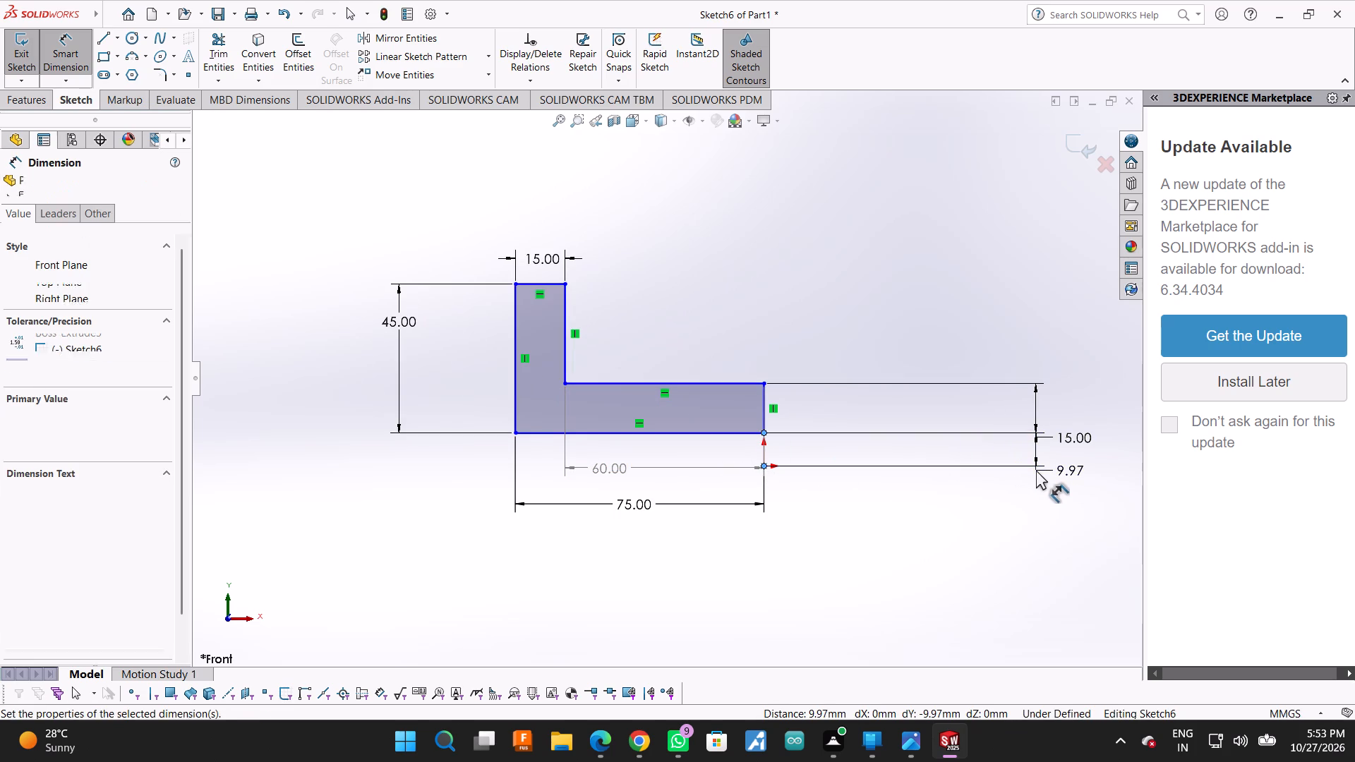
type("15")
key("Return")
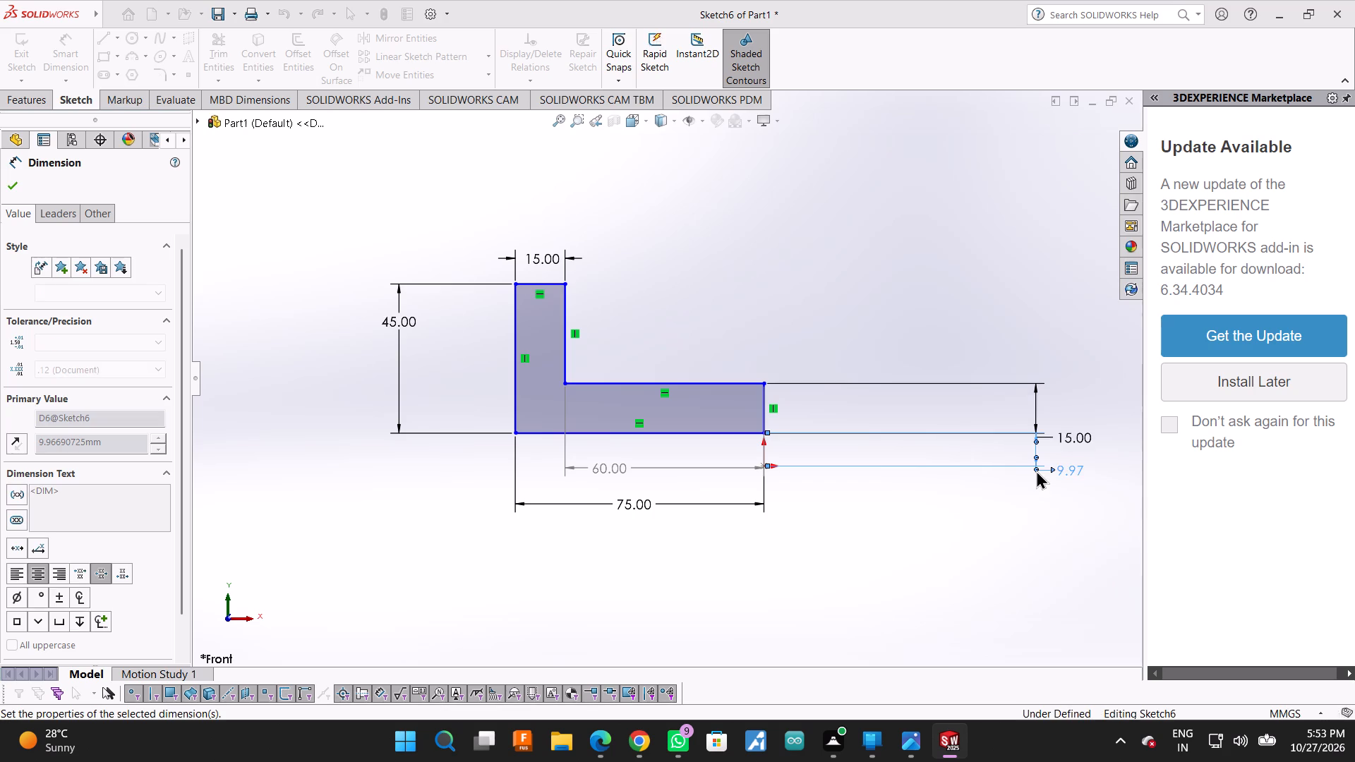
left_click(18, 181)
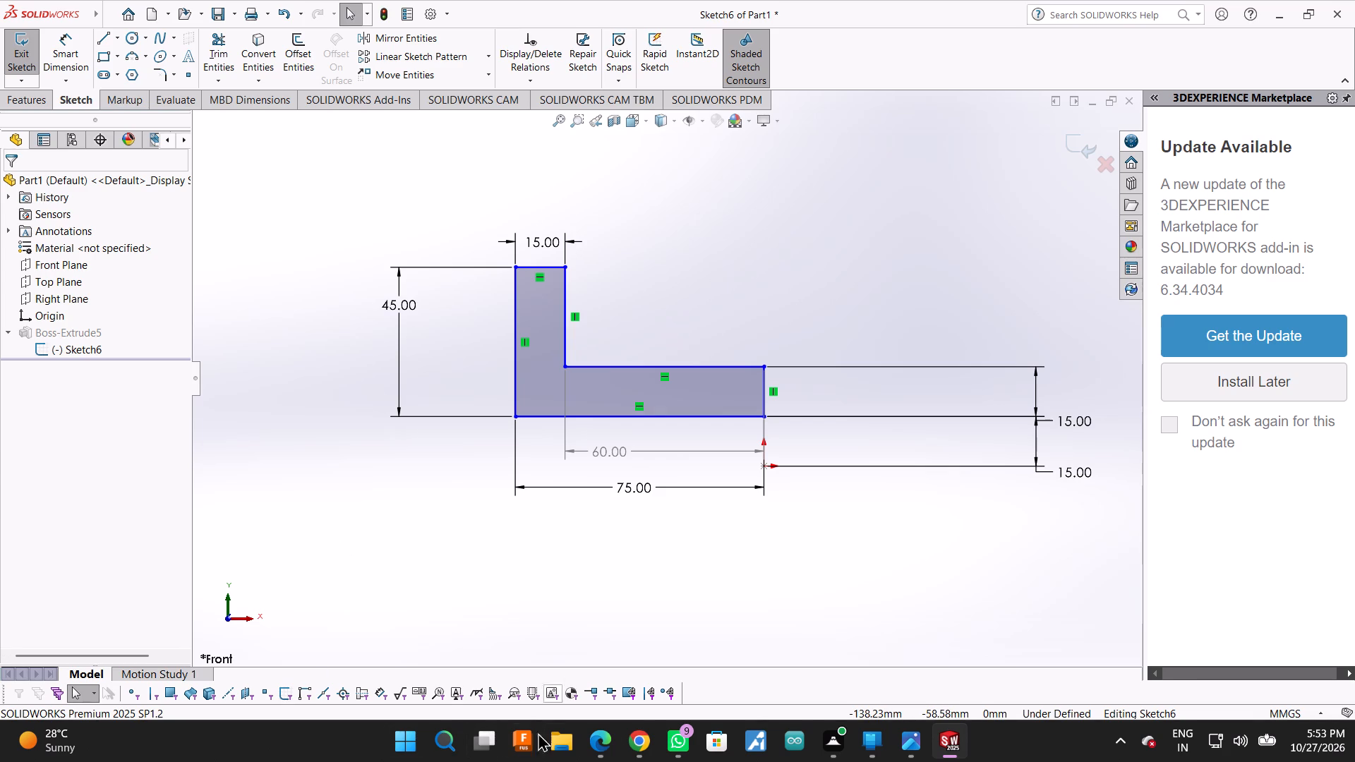
Start the Line tool in the L-shaped arm's profile sketch.
scroll(747, 479, "up", 2)
scroll(731, 440, "down", 2)
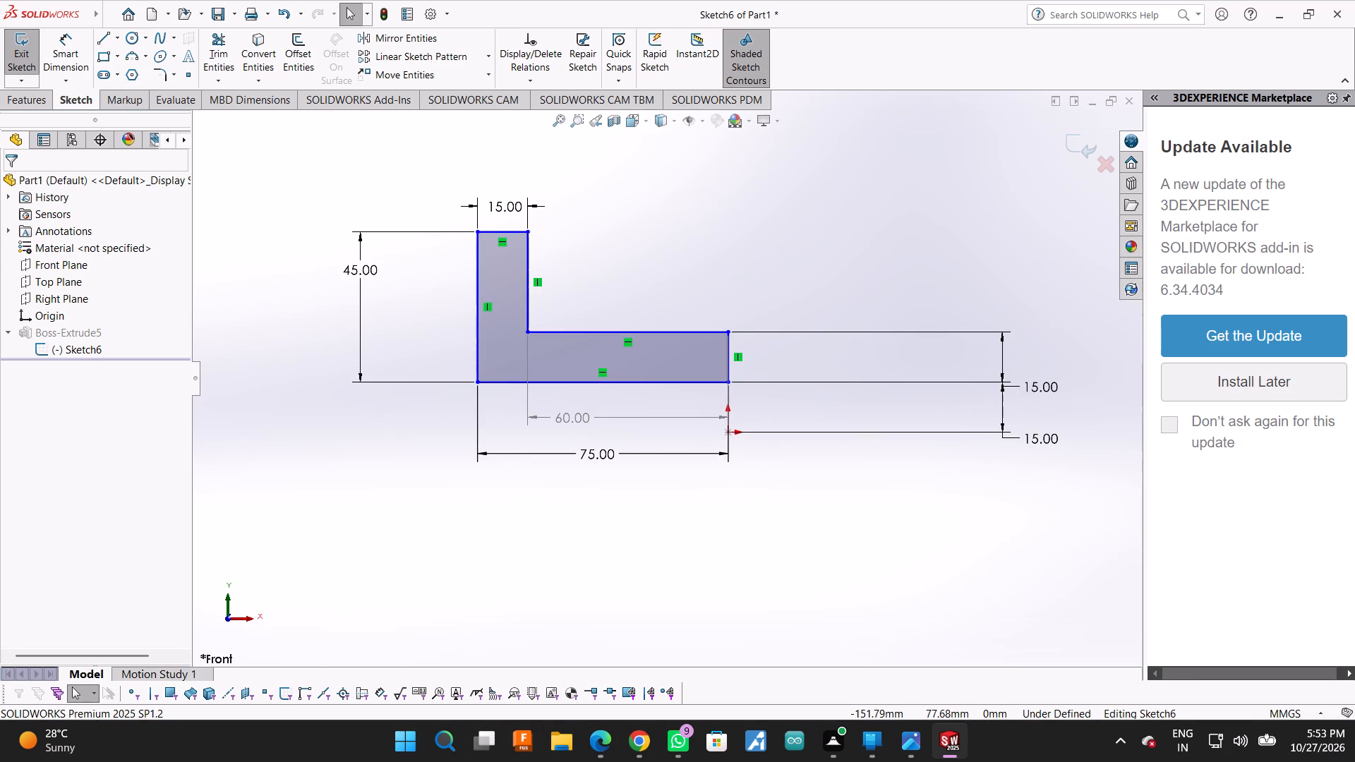
left_click(104, 29)
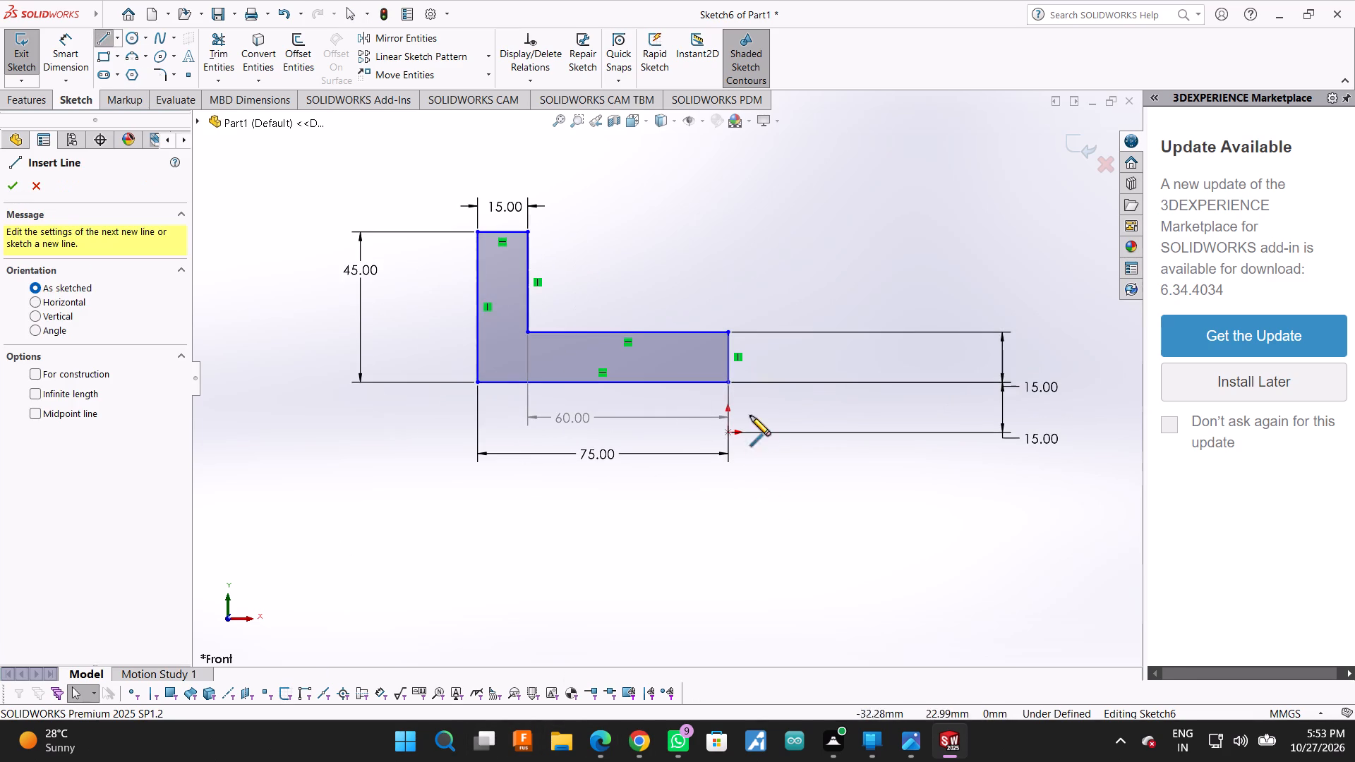
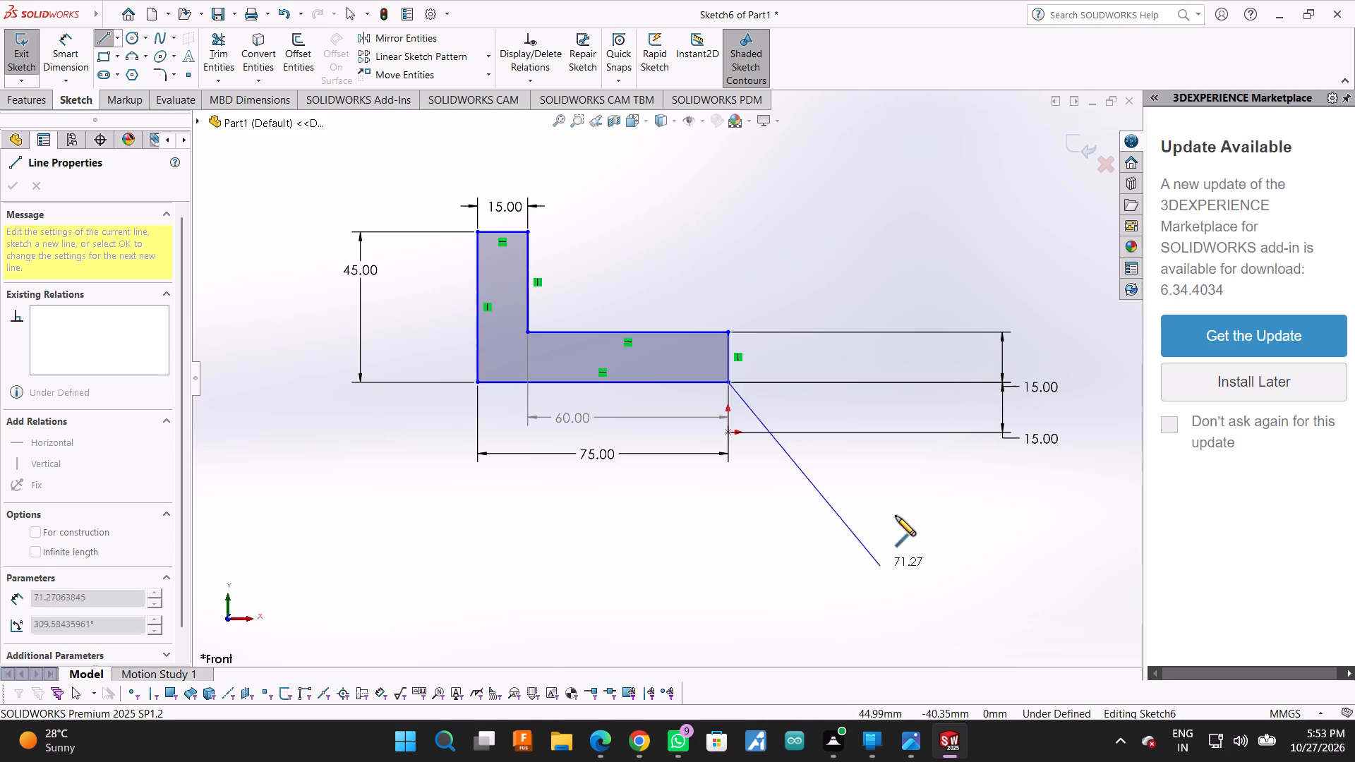
Leave the Line tool and close the L-shaped arm's profile sketch so the arm rebuilds.
key("Escape")
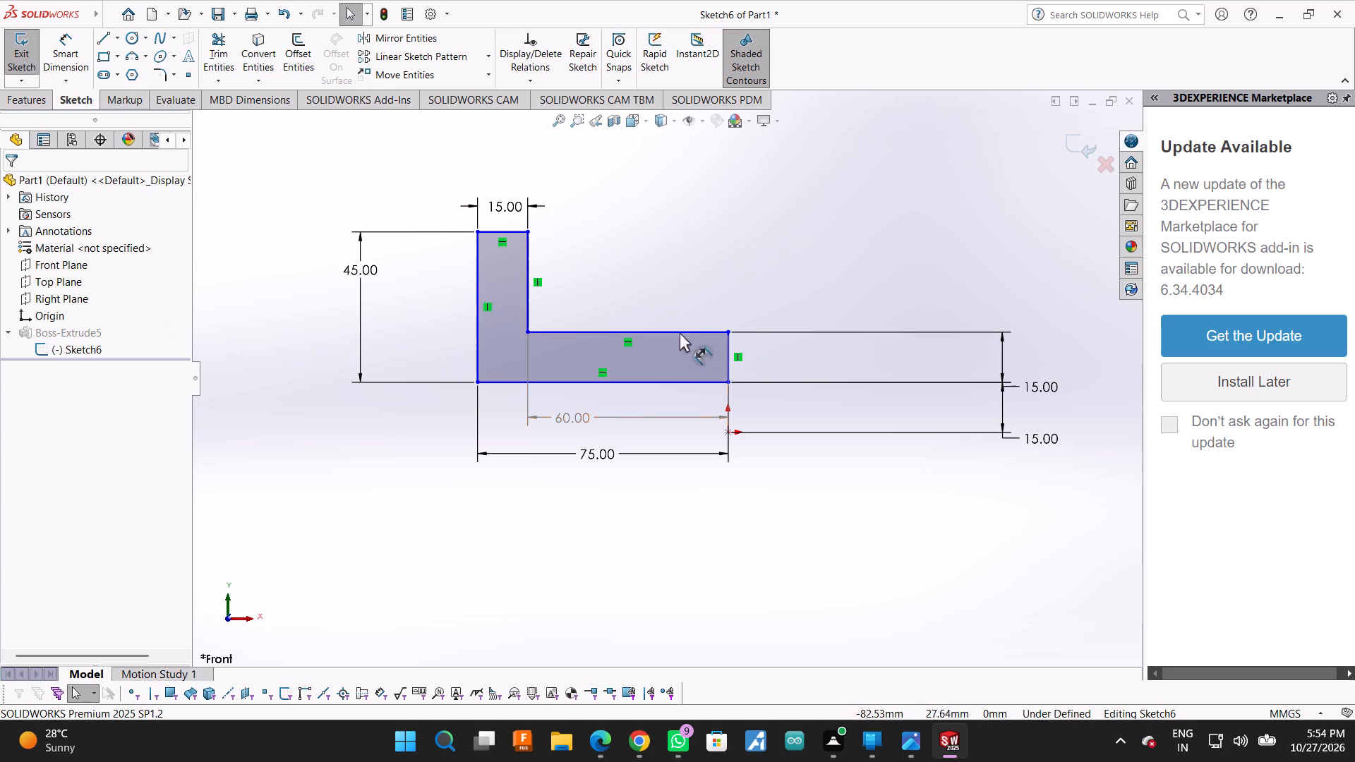
left_click(1074, 150)
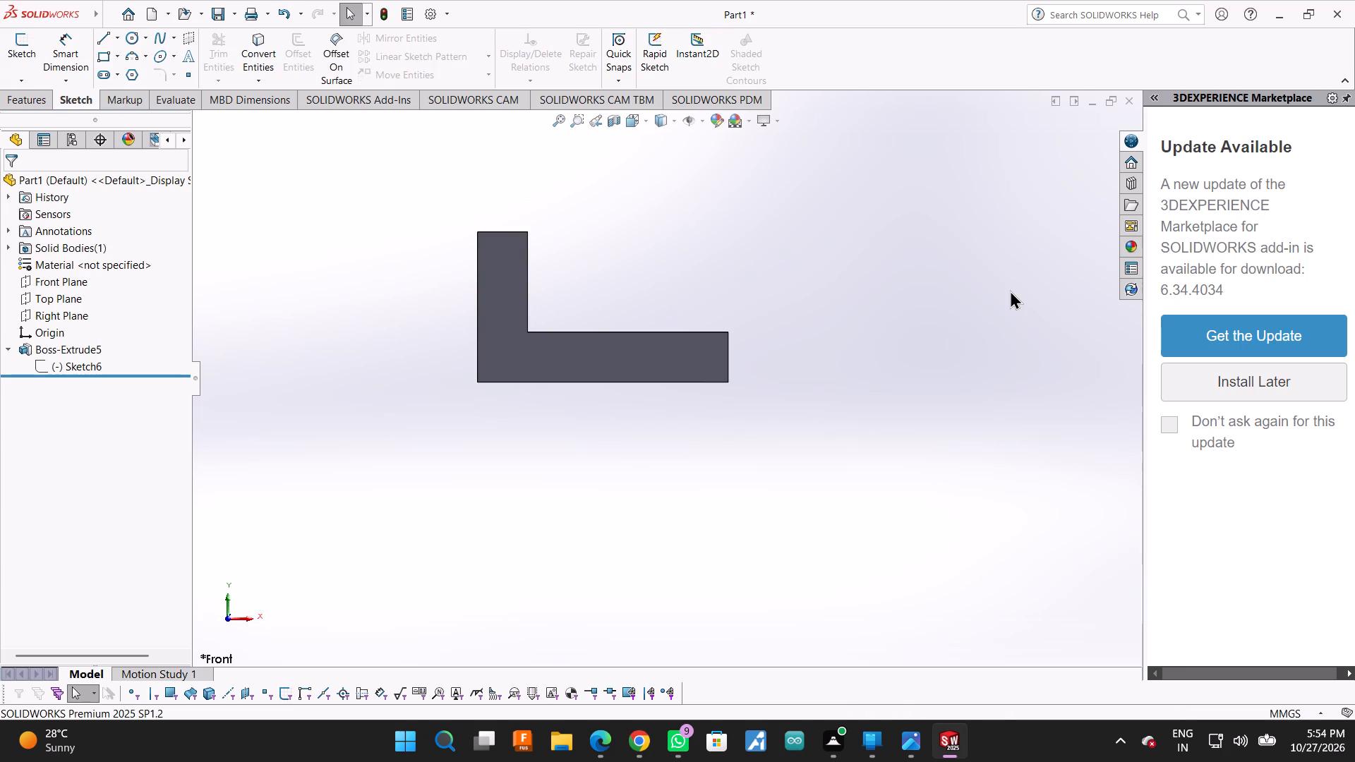
Start a new sketch on the Top Plane, viewed normal to it.
middle_click_drag(1008, 289, 996, 335)
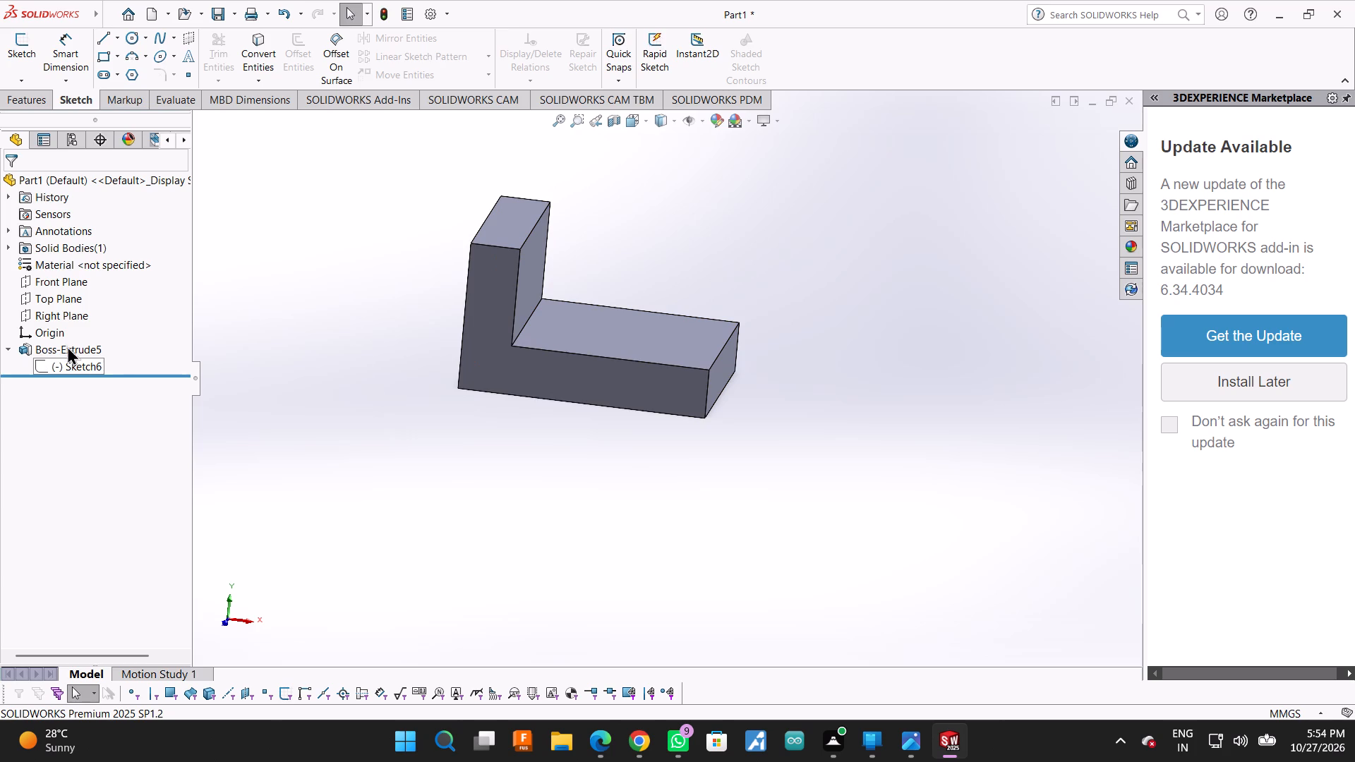
middle_click_drag(710, 362, 710, 353)
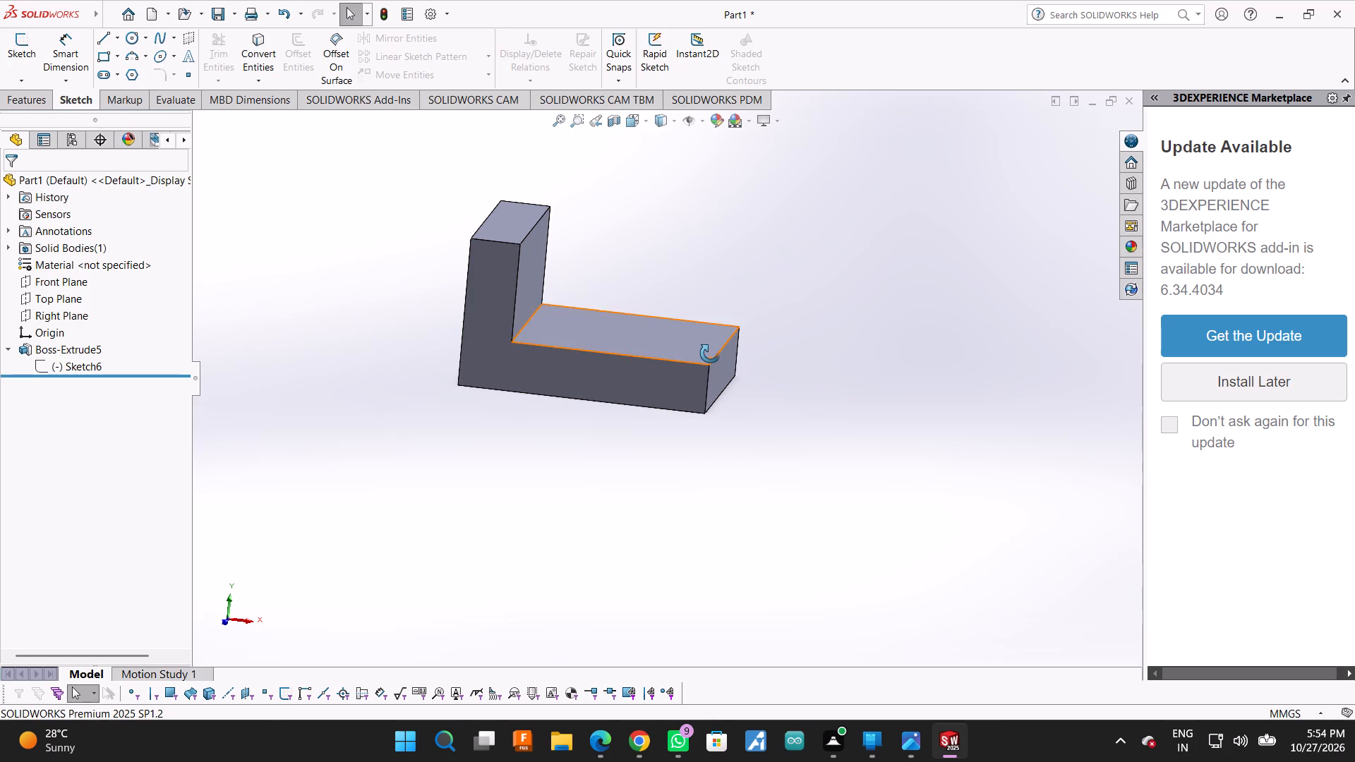
left_click(64, 290)
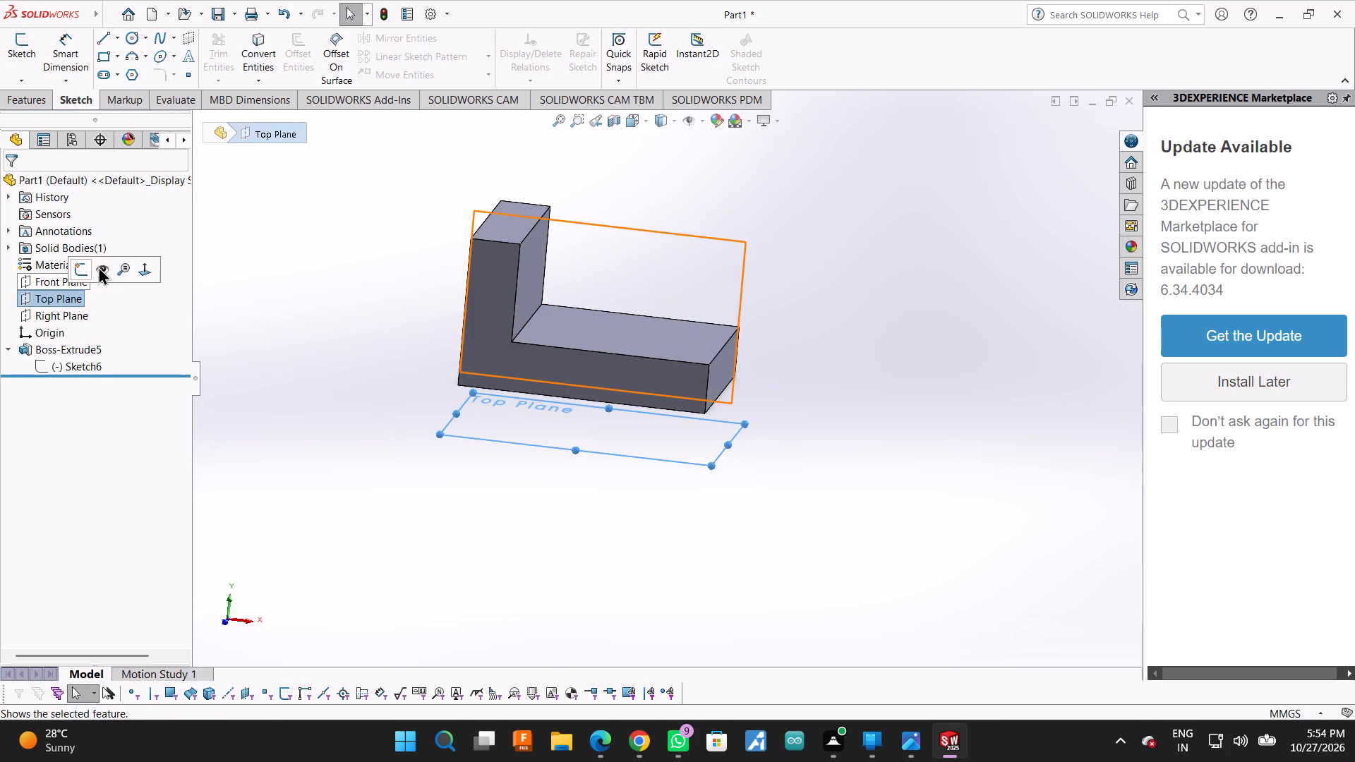
left_click(153, 271)
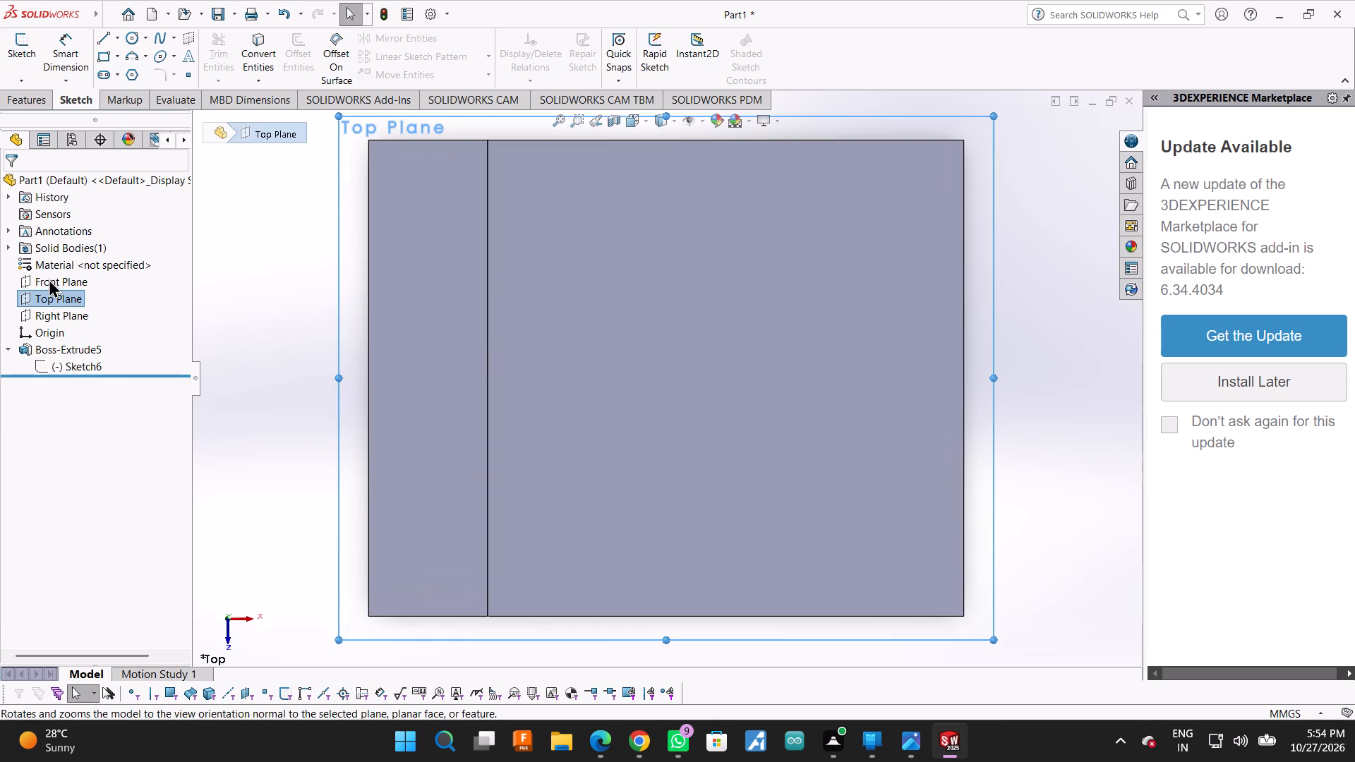
left_click(47, 292)
left_click(63, 274)
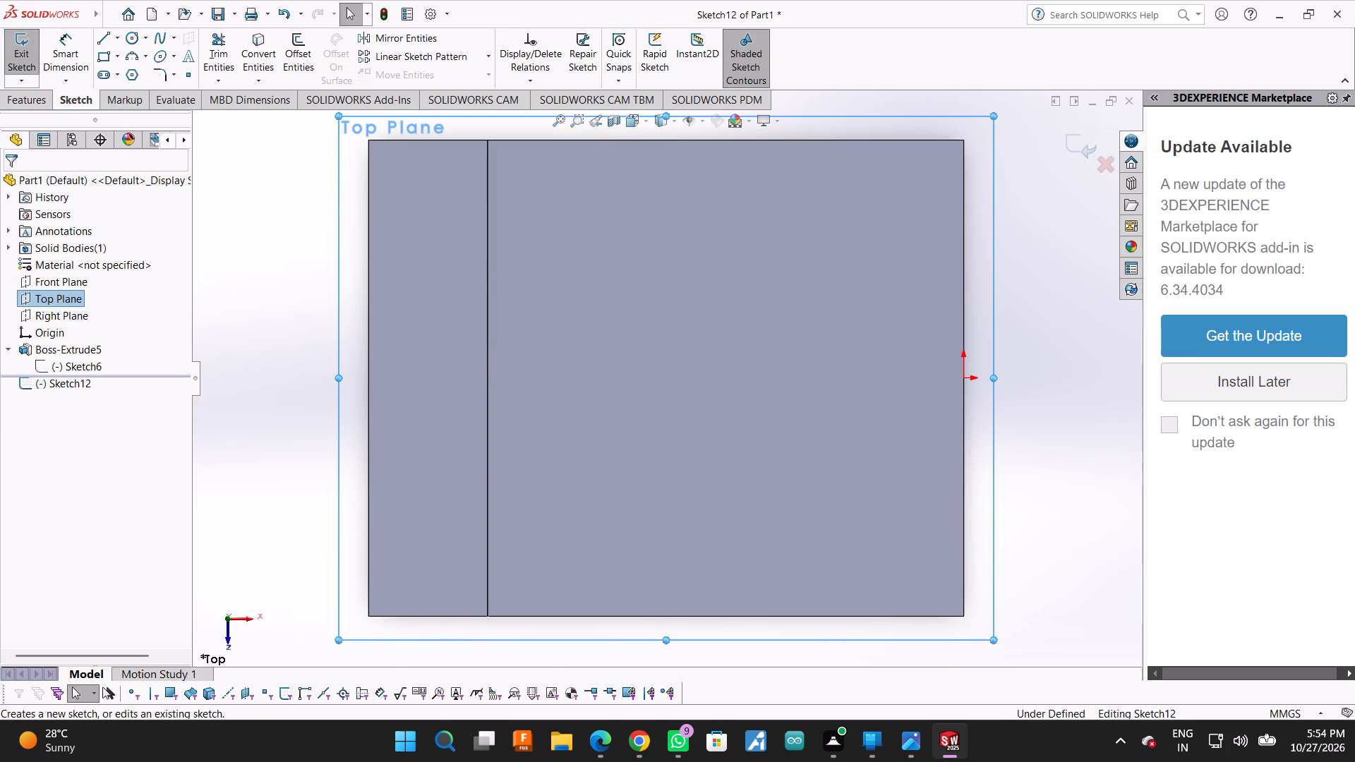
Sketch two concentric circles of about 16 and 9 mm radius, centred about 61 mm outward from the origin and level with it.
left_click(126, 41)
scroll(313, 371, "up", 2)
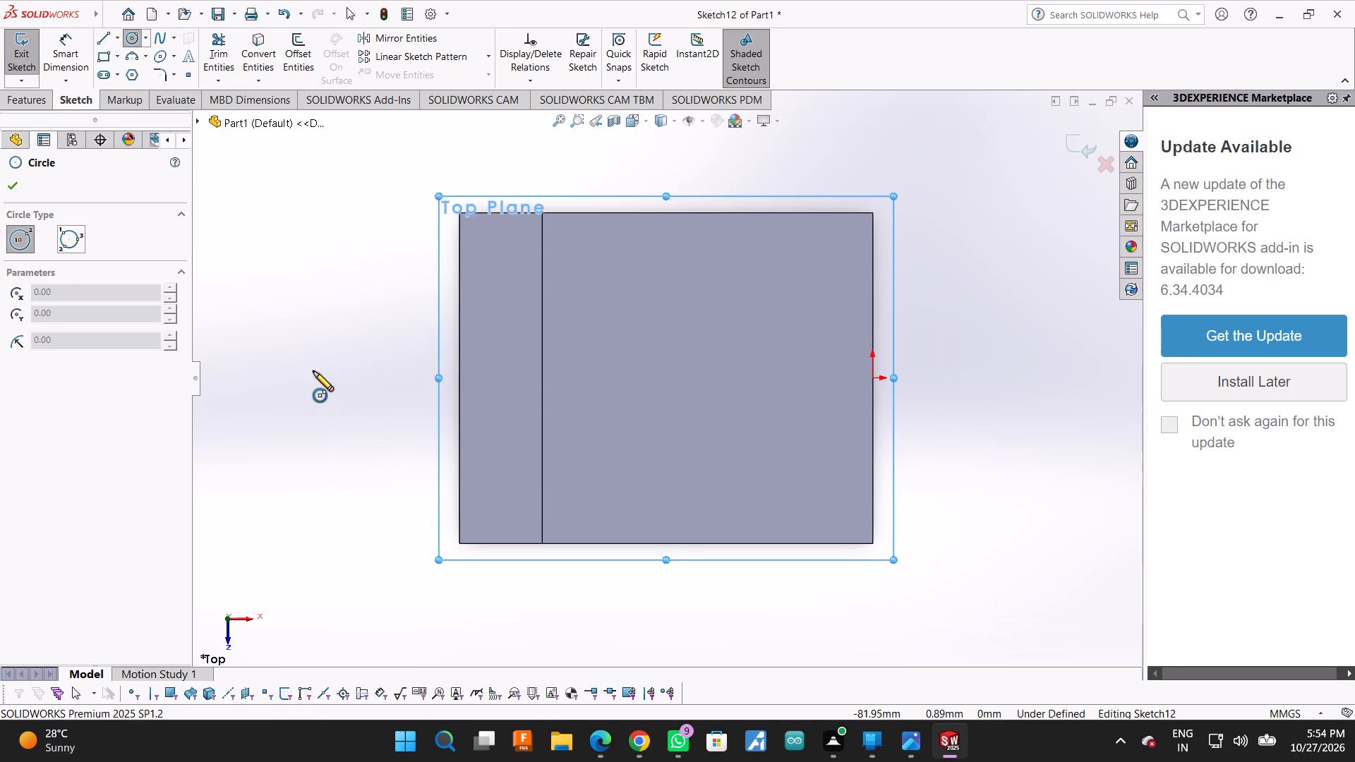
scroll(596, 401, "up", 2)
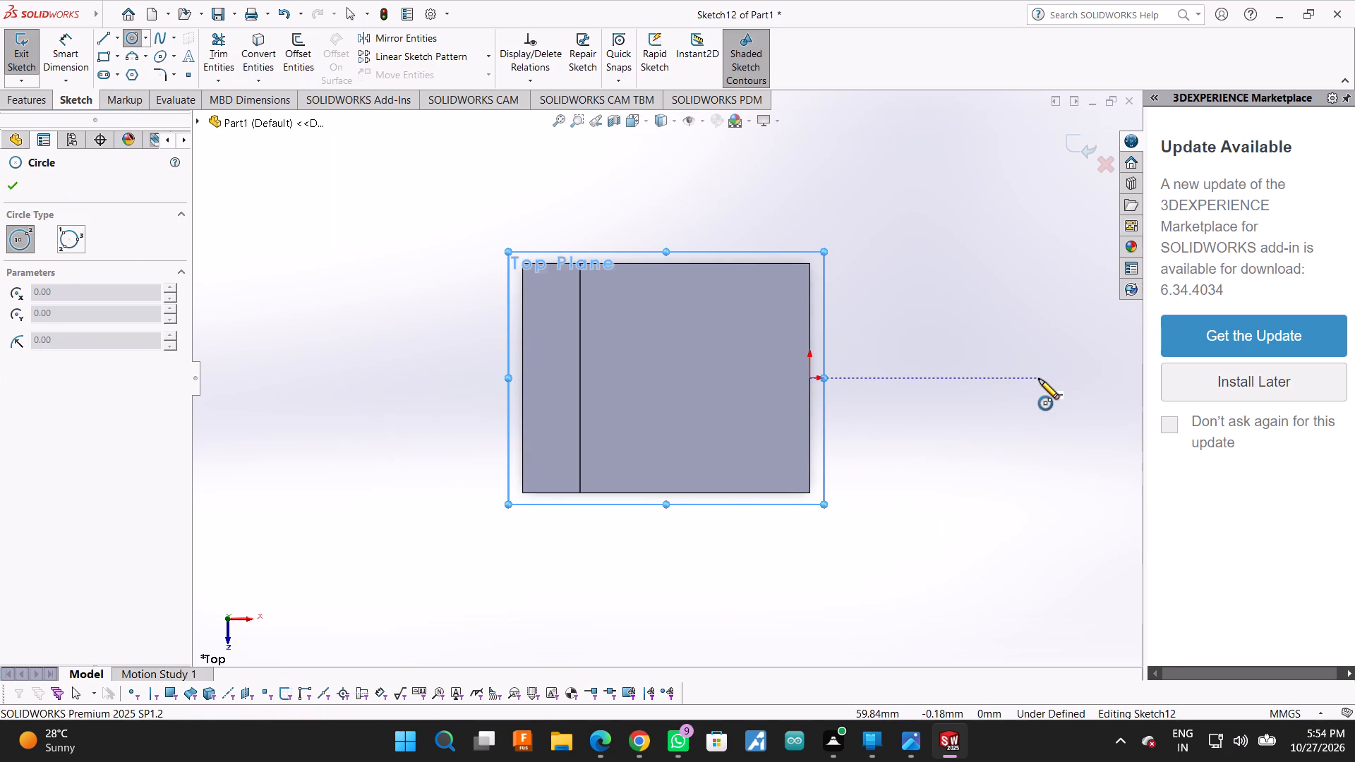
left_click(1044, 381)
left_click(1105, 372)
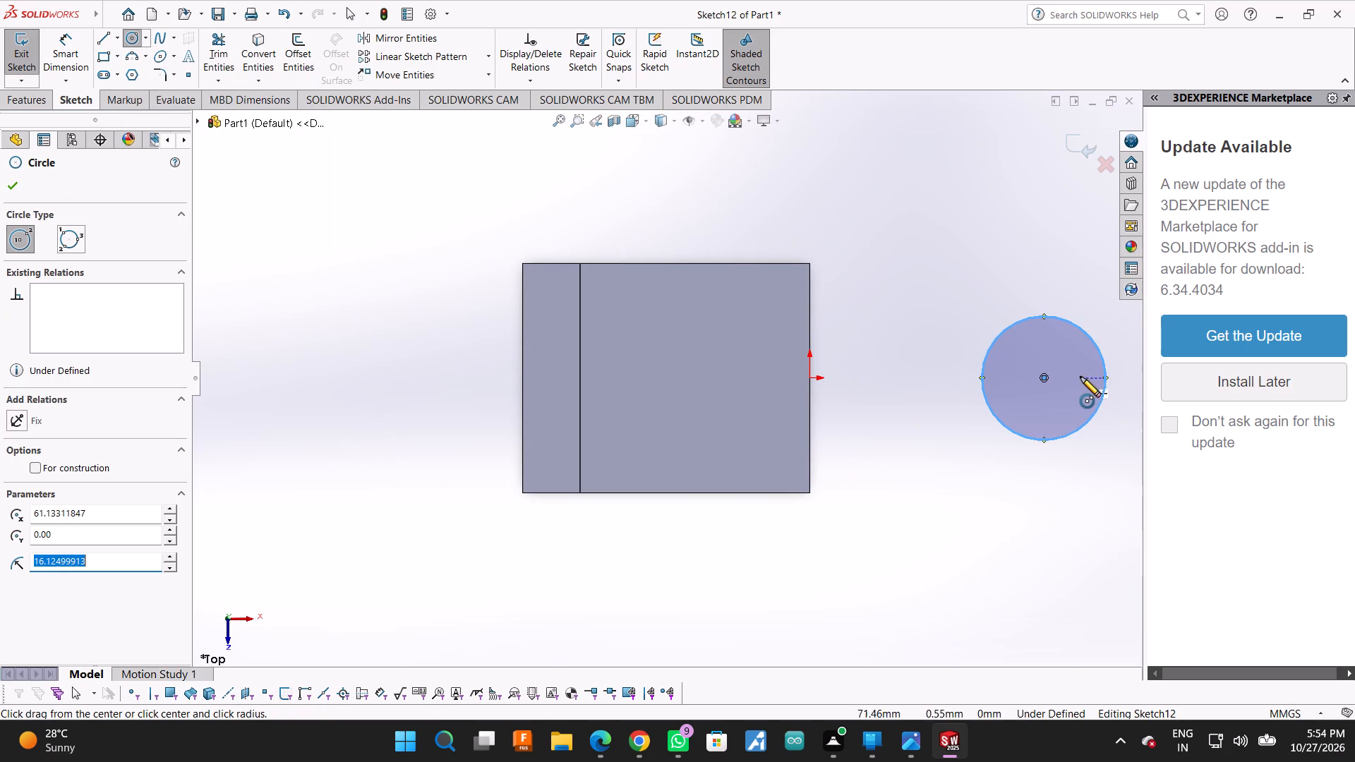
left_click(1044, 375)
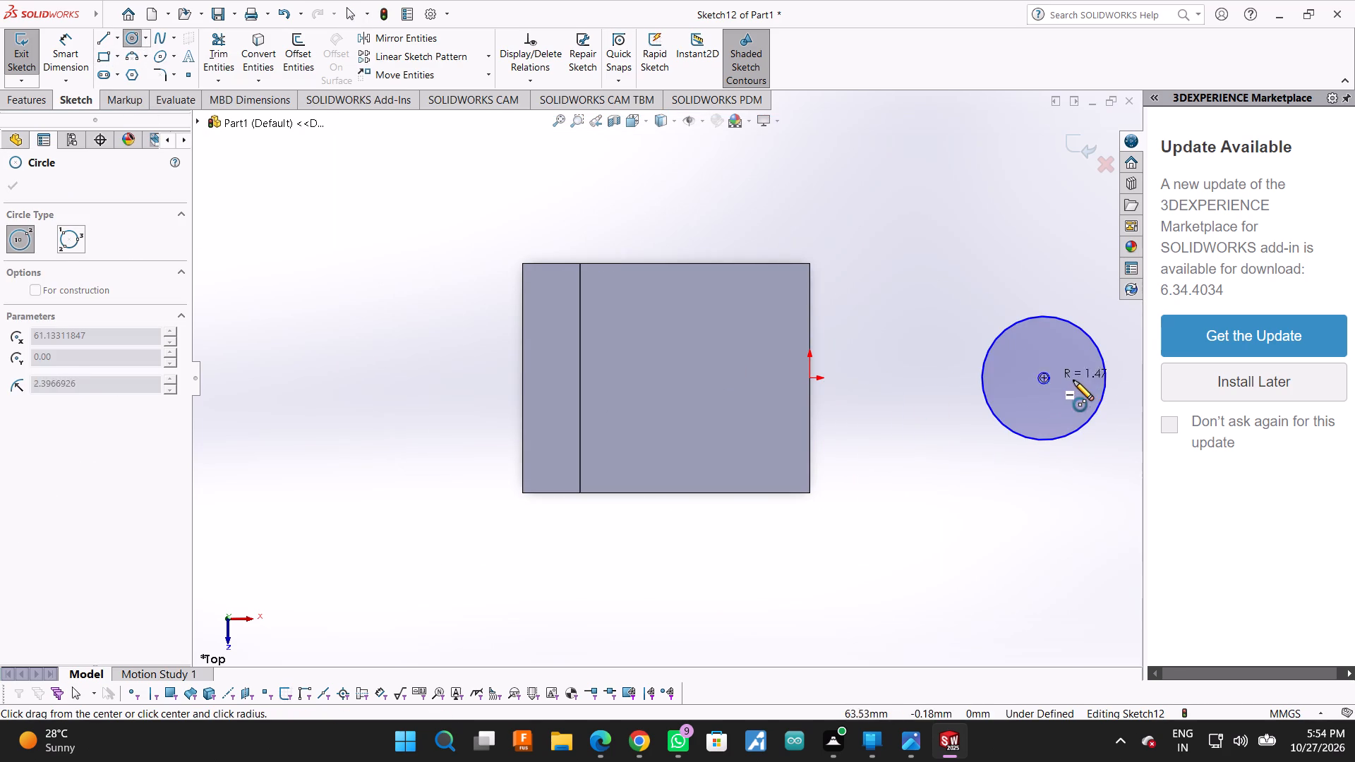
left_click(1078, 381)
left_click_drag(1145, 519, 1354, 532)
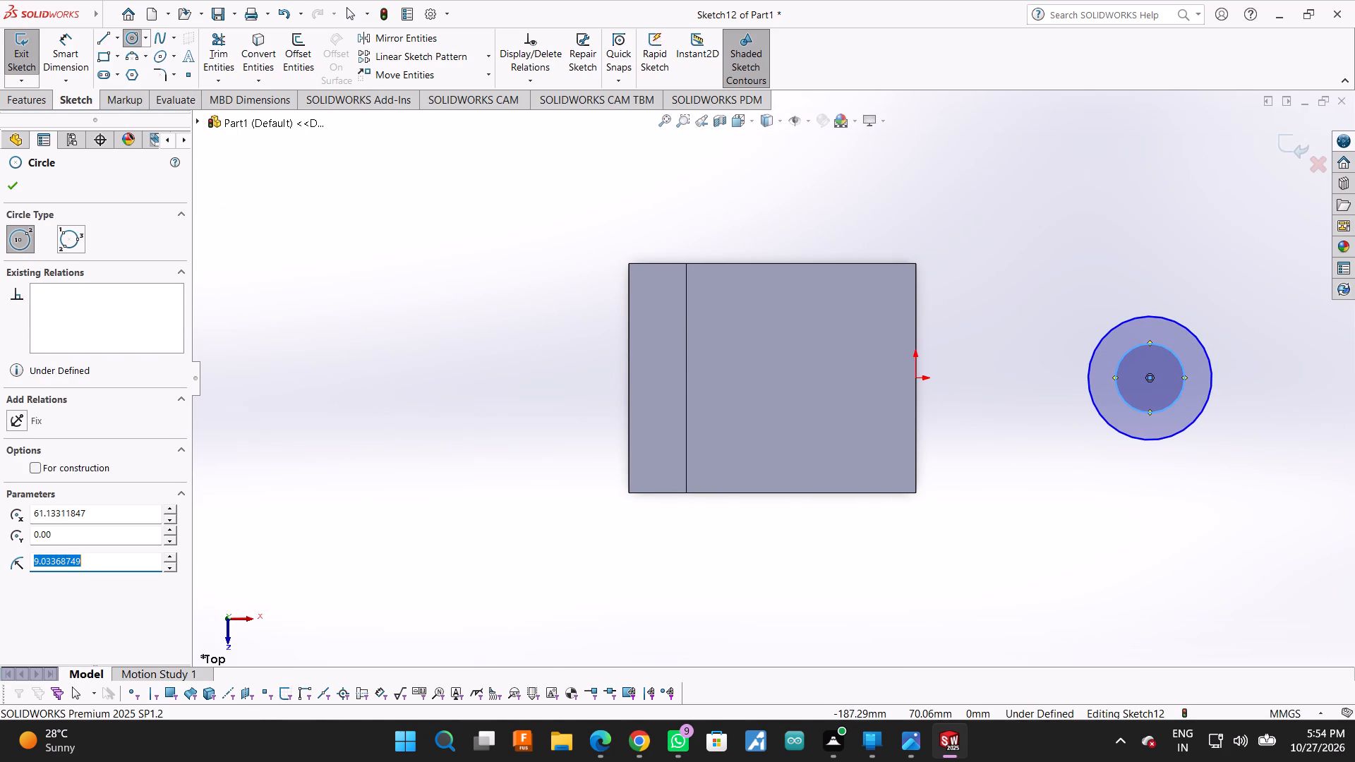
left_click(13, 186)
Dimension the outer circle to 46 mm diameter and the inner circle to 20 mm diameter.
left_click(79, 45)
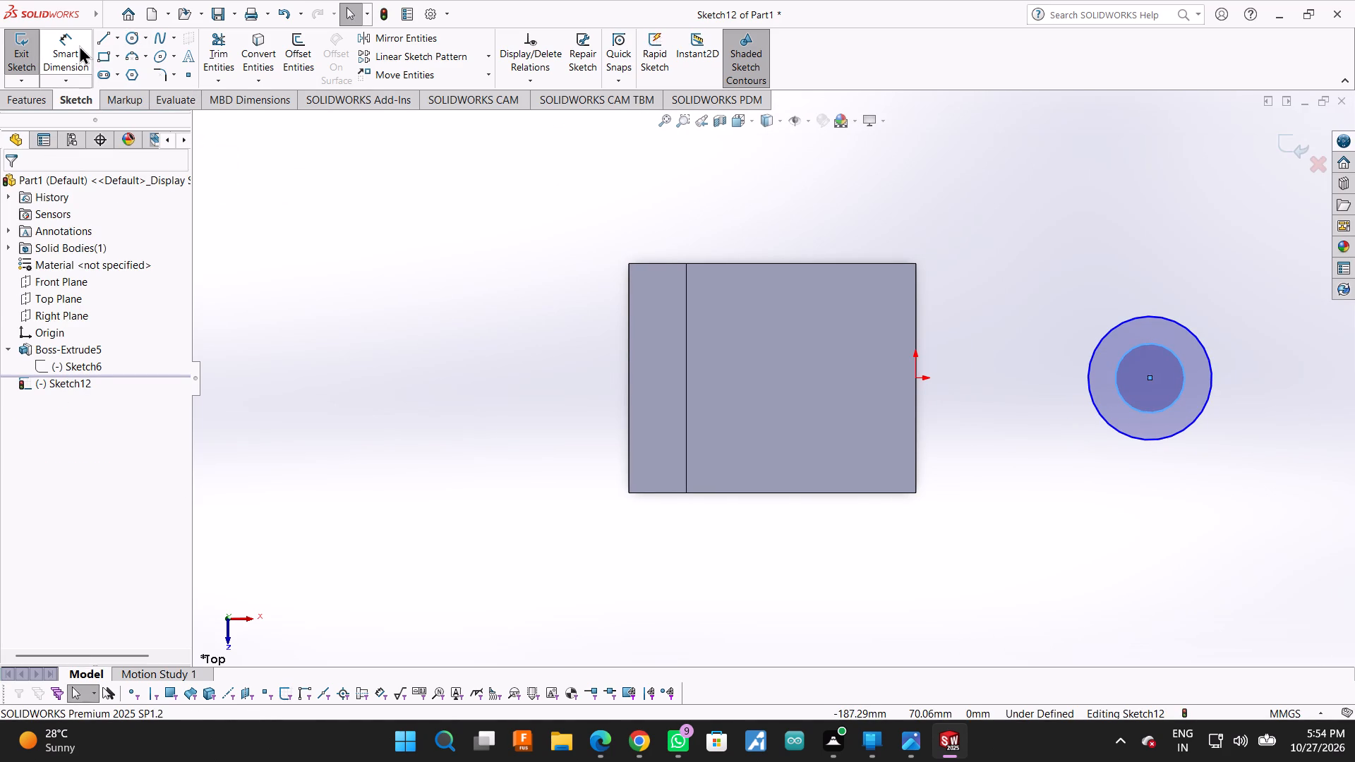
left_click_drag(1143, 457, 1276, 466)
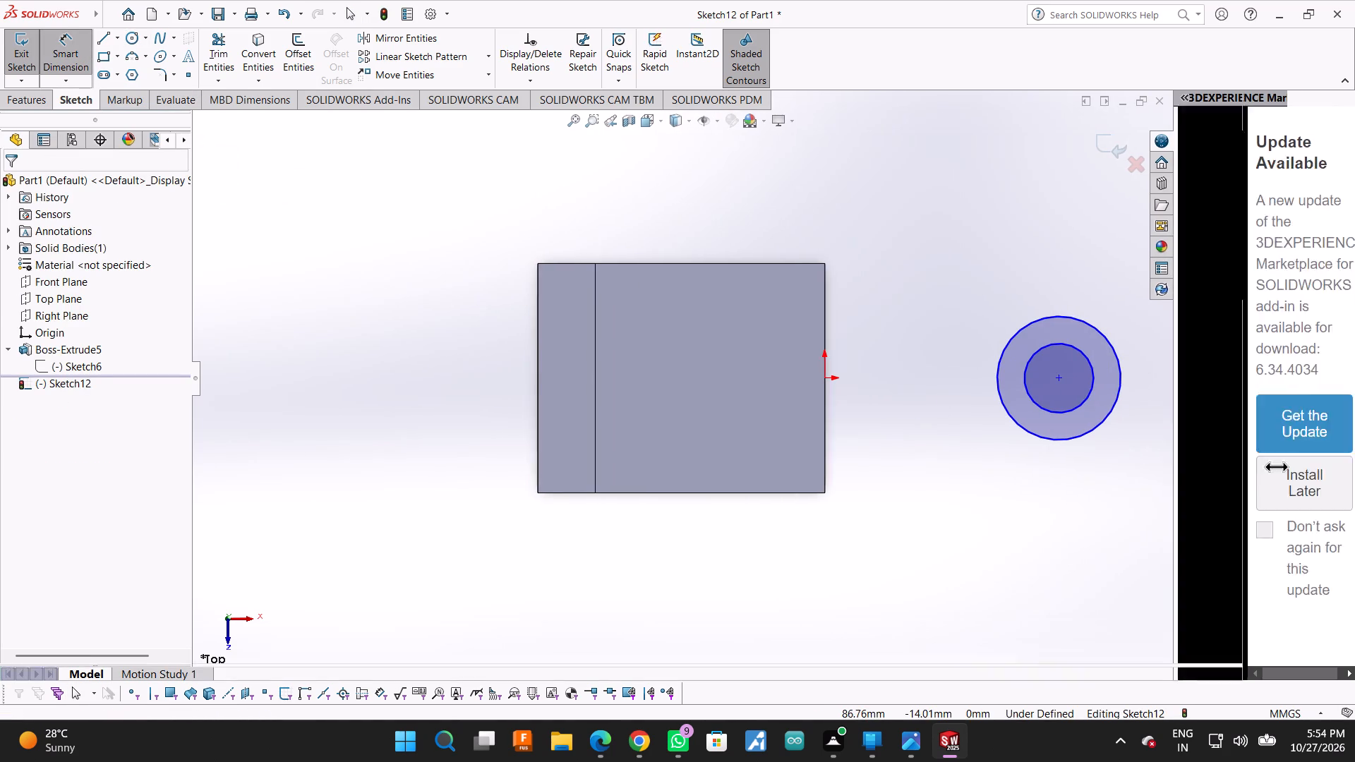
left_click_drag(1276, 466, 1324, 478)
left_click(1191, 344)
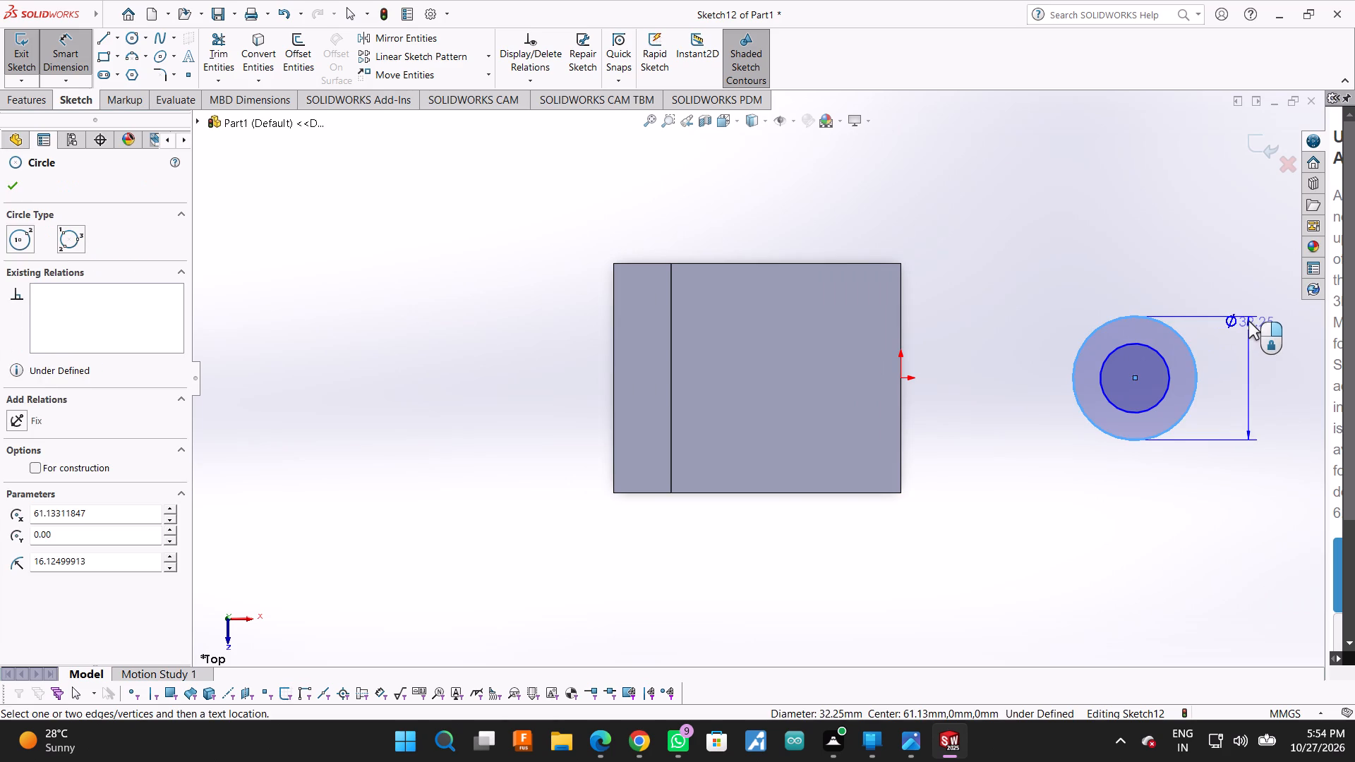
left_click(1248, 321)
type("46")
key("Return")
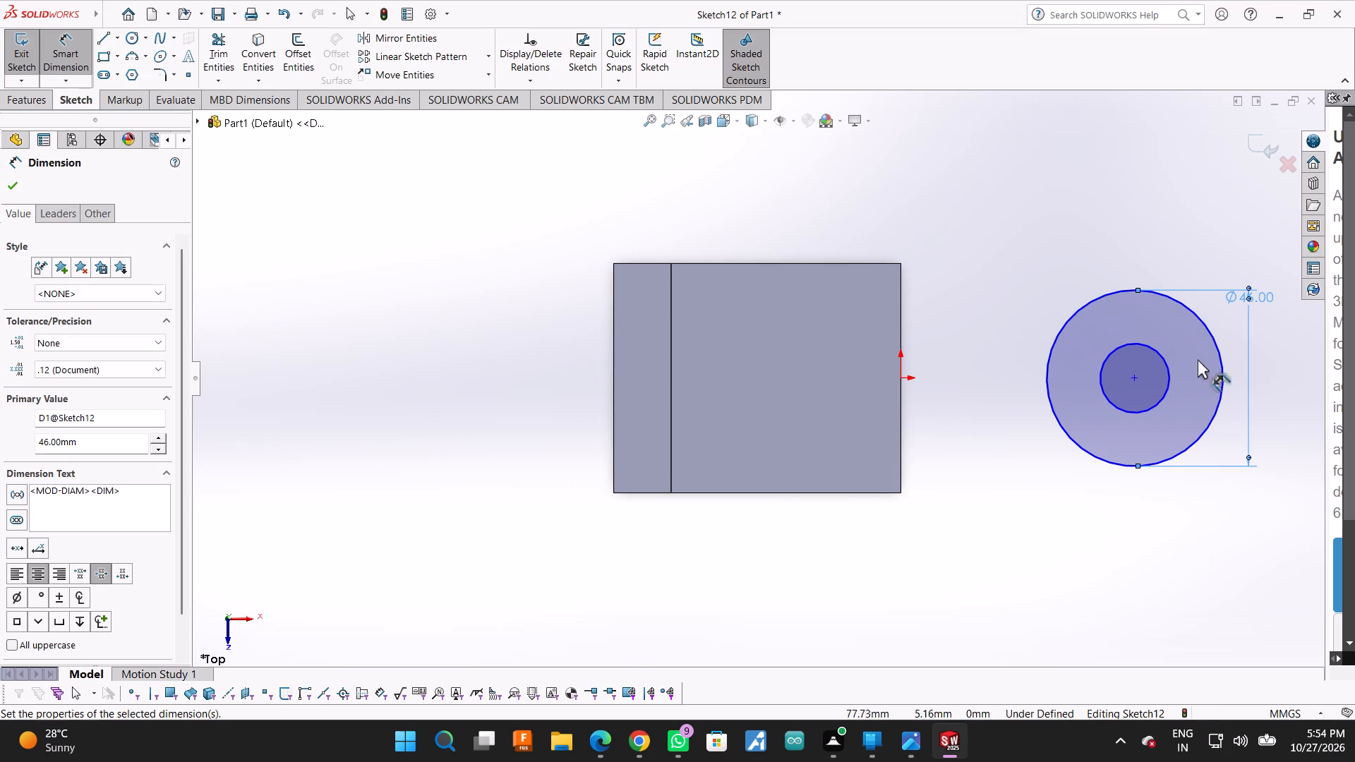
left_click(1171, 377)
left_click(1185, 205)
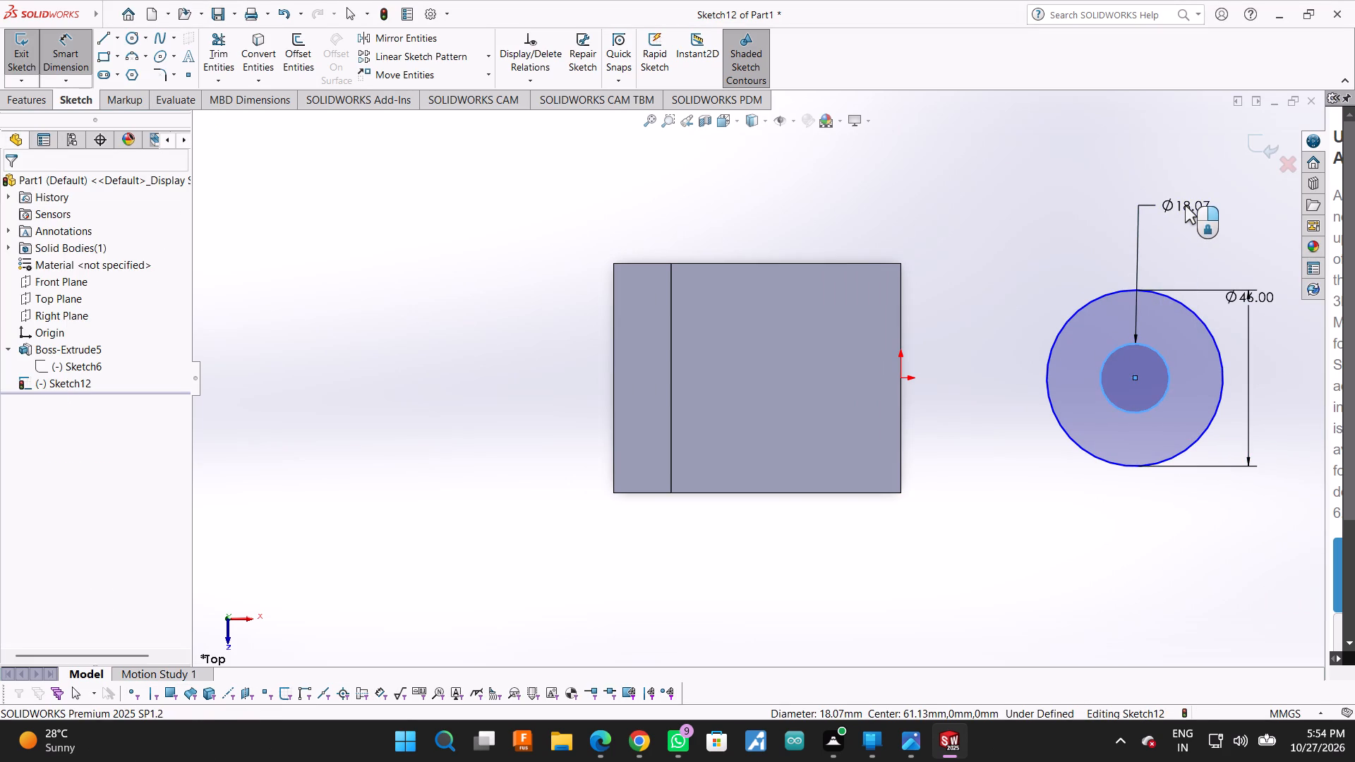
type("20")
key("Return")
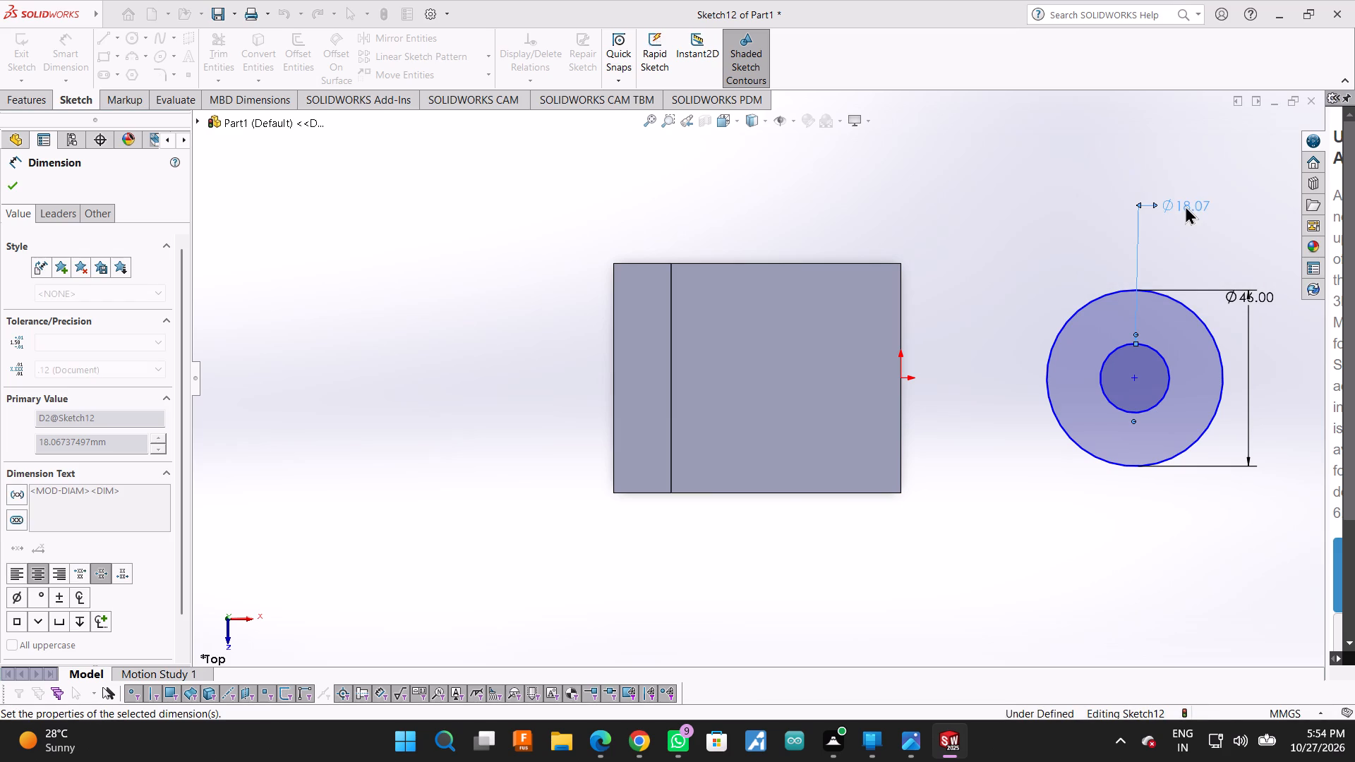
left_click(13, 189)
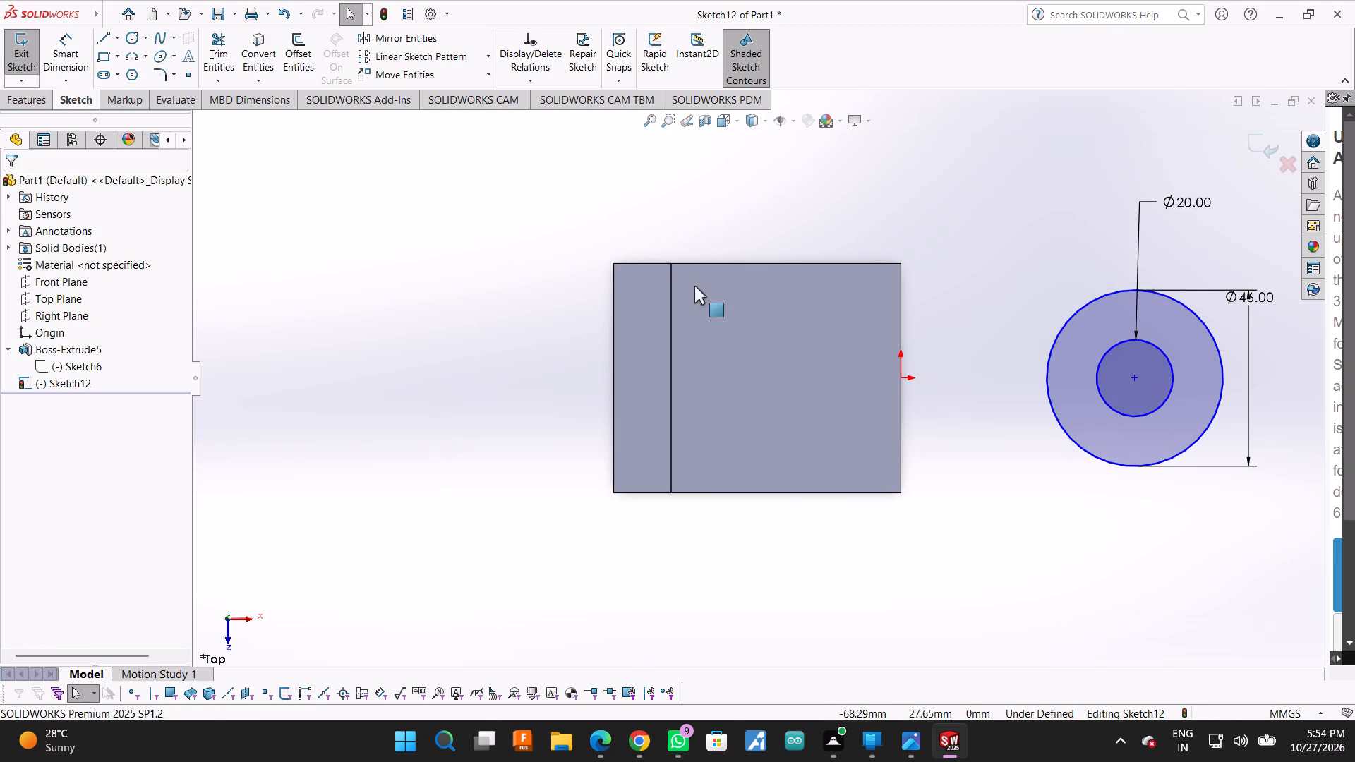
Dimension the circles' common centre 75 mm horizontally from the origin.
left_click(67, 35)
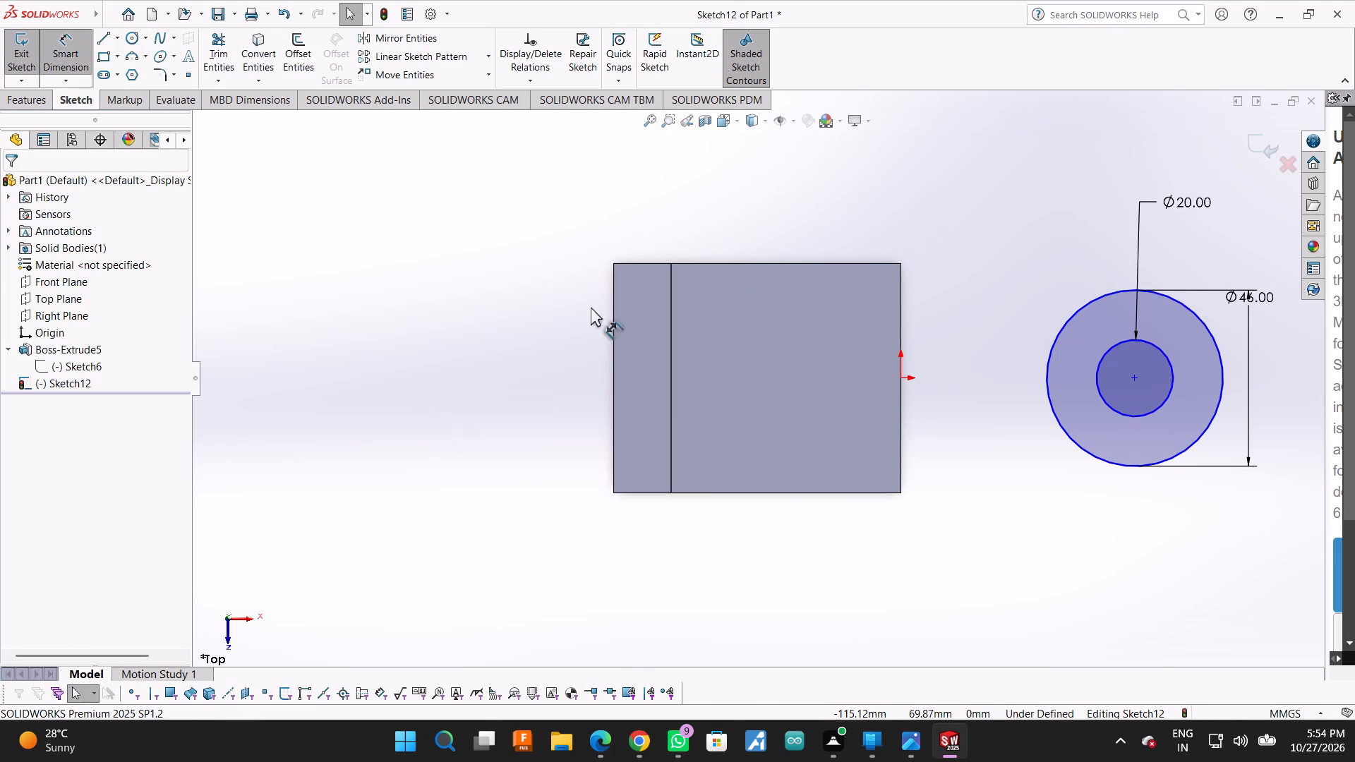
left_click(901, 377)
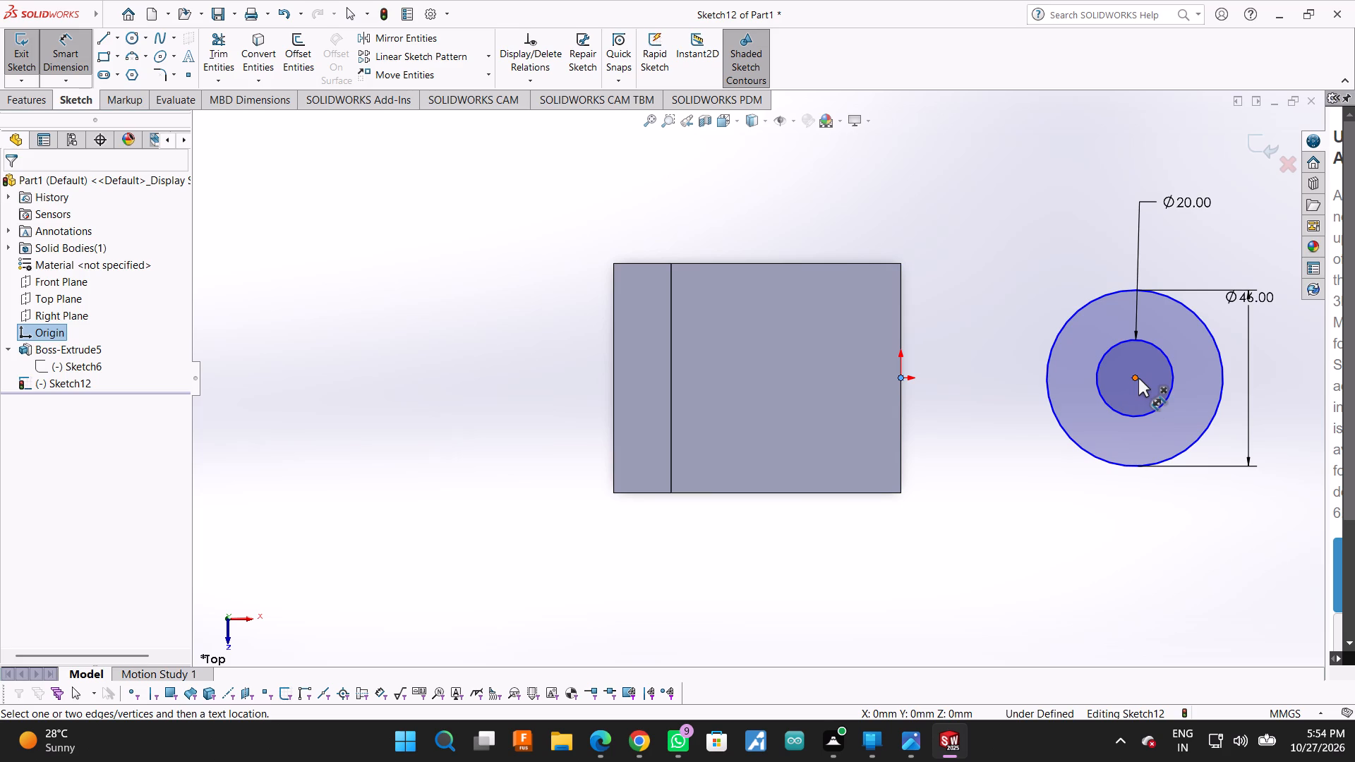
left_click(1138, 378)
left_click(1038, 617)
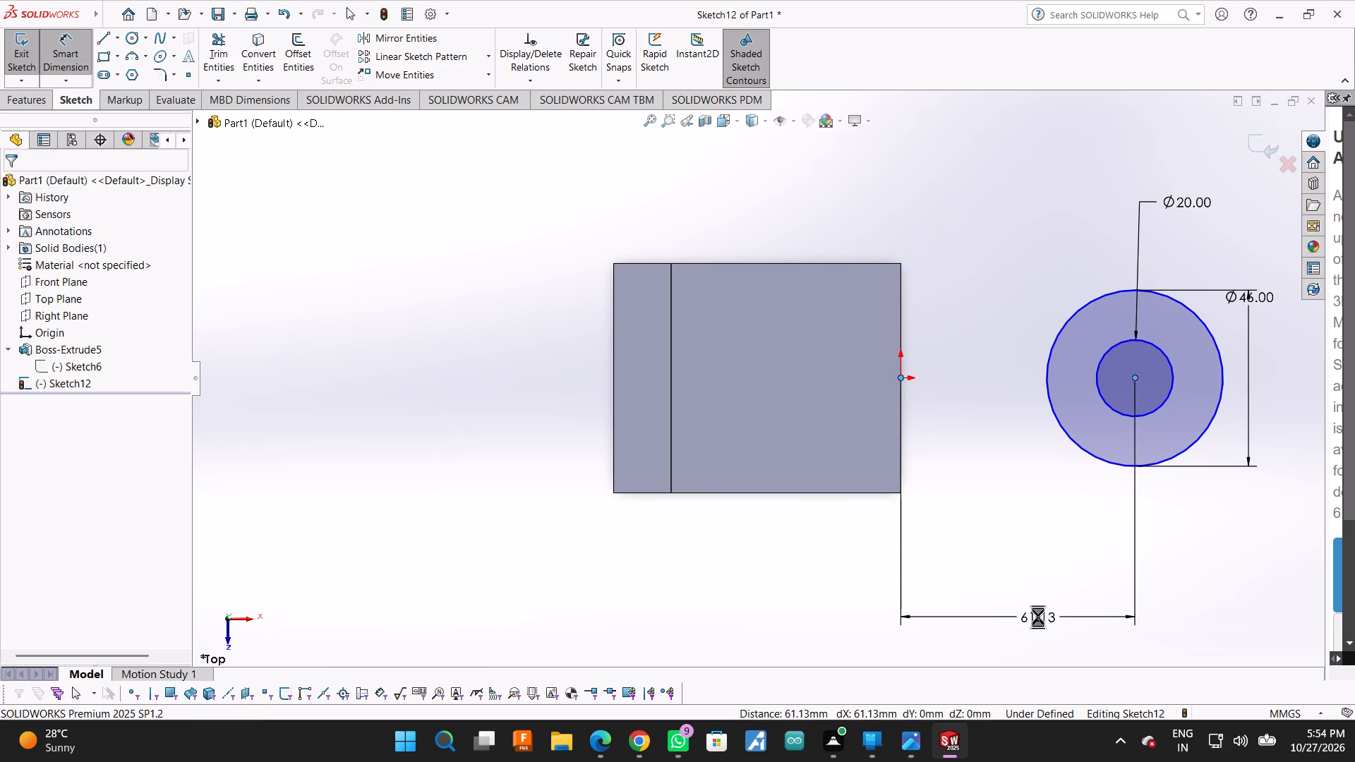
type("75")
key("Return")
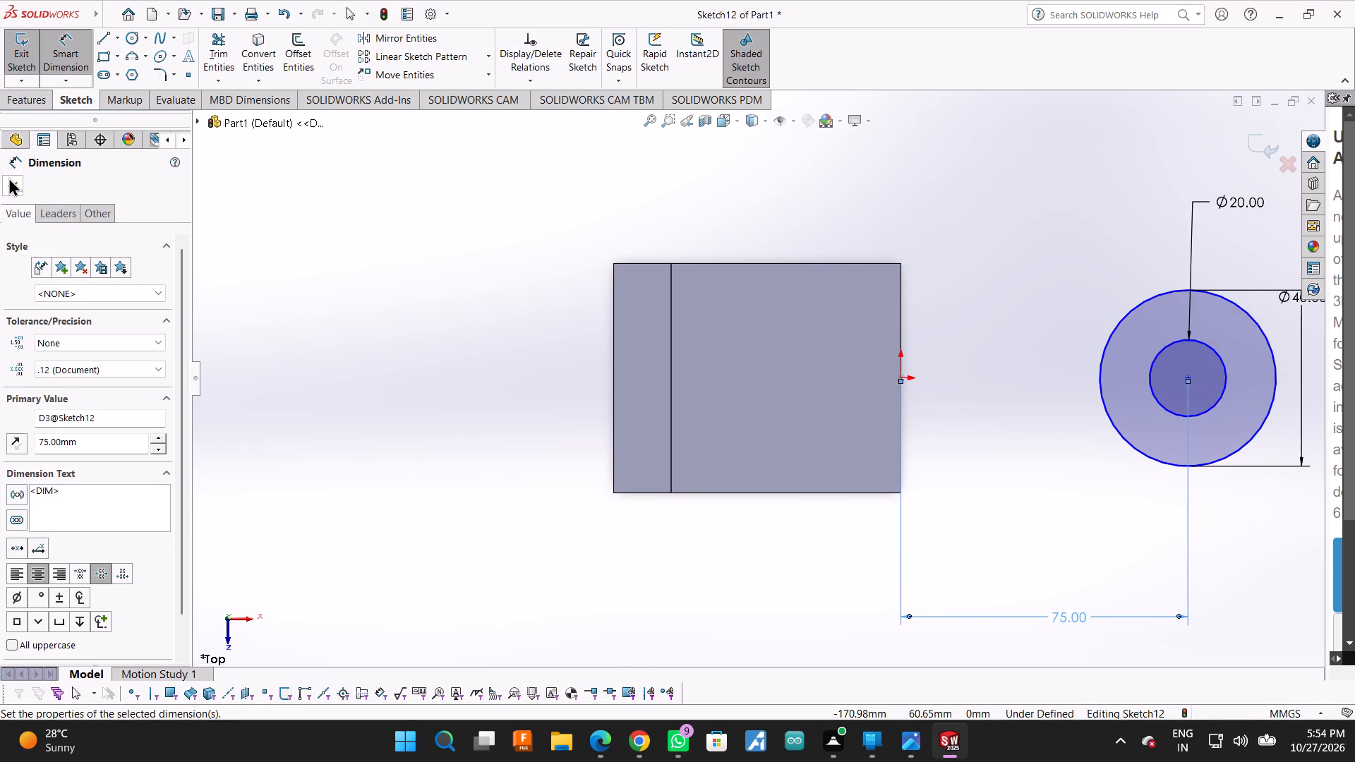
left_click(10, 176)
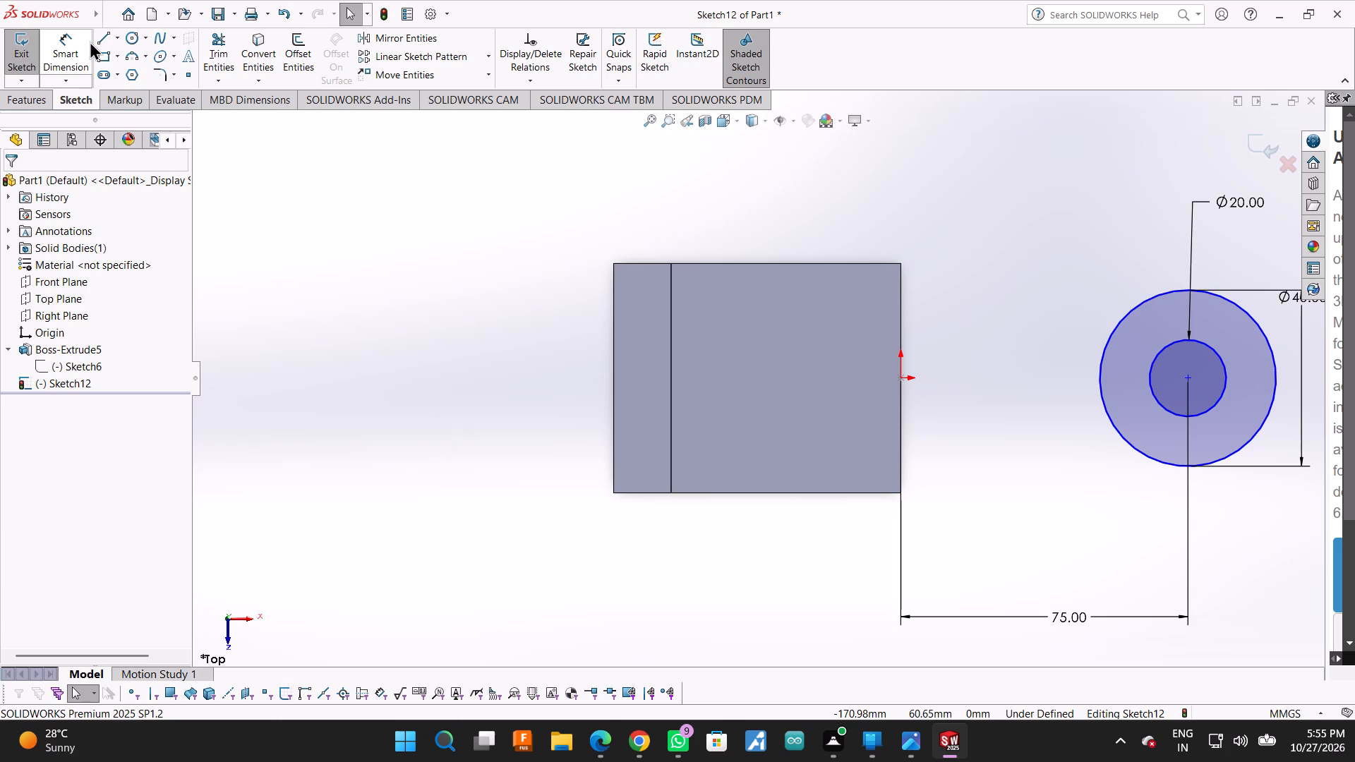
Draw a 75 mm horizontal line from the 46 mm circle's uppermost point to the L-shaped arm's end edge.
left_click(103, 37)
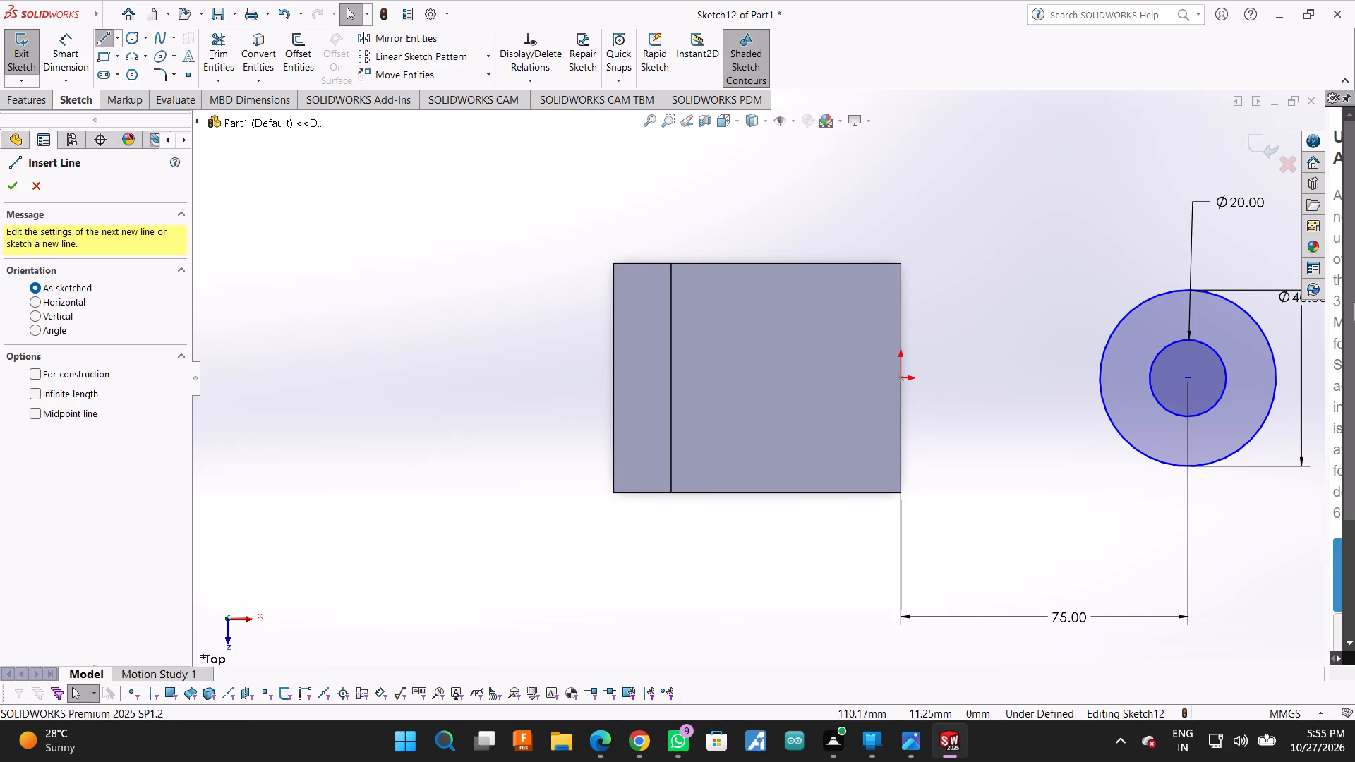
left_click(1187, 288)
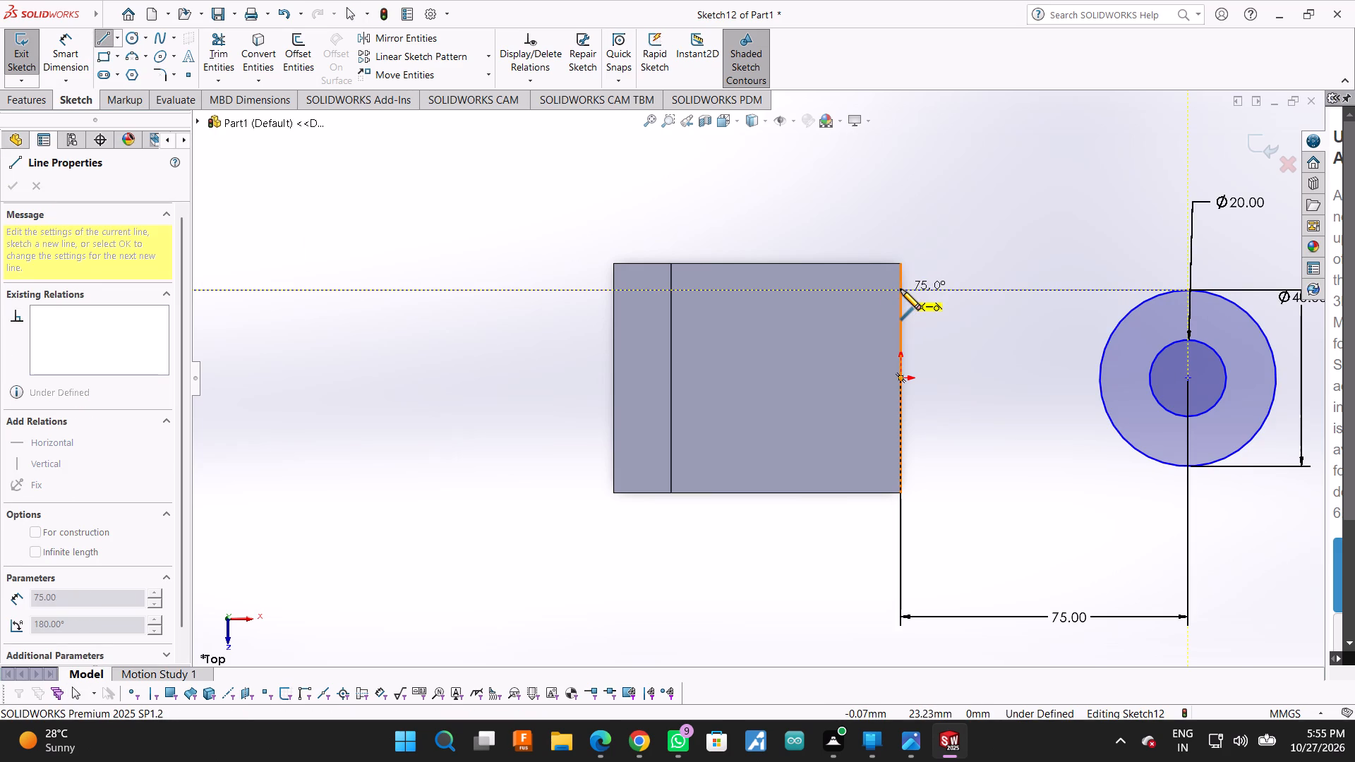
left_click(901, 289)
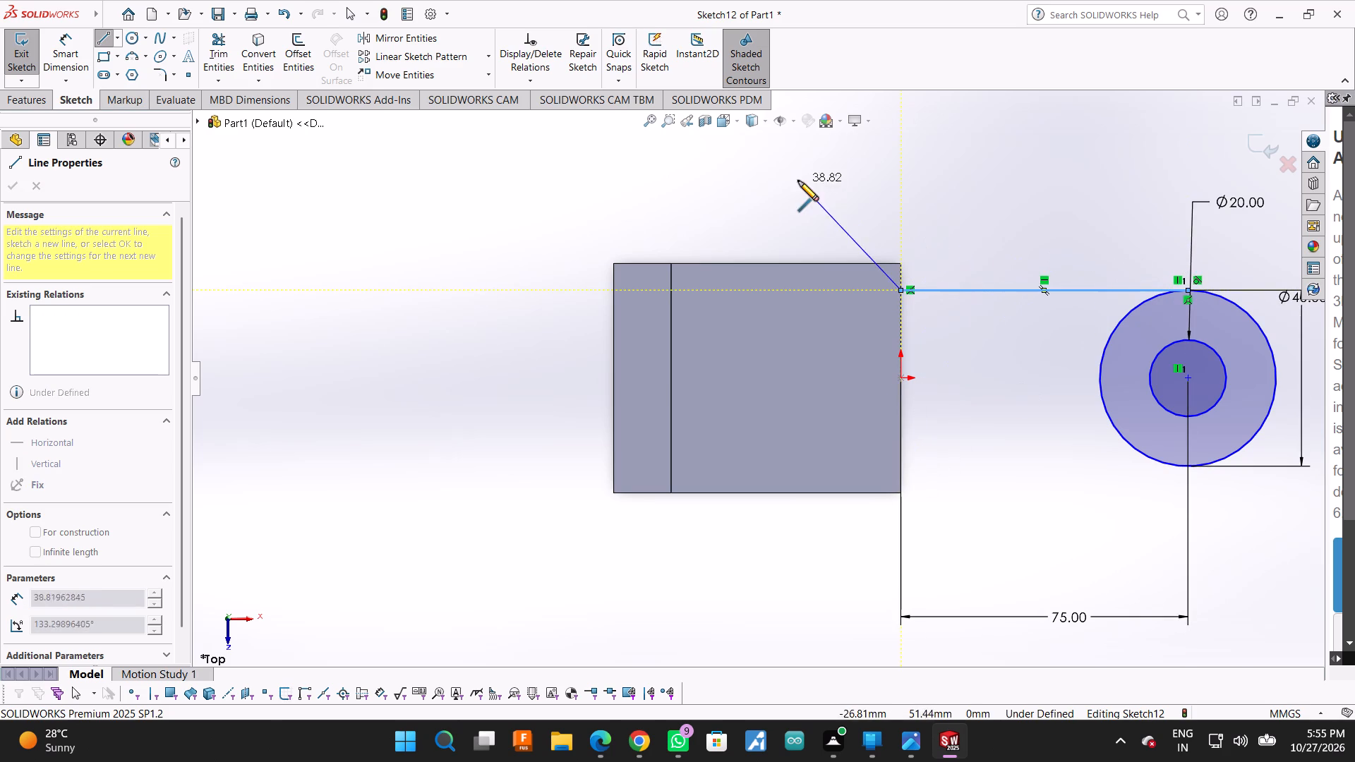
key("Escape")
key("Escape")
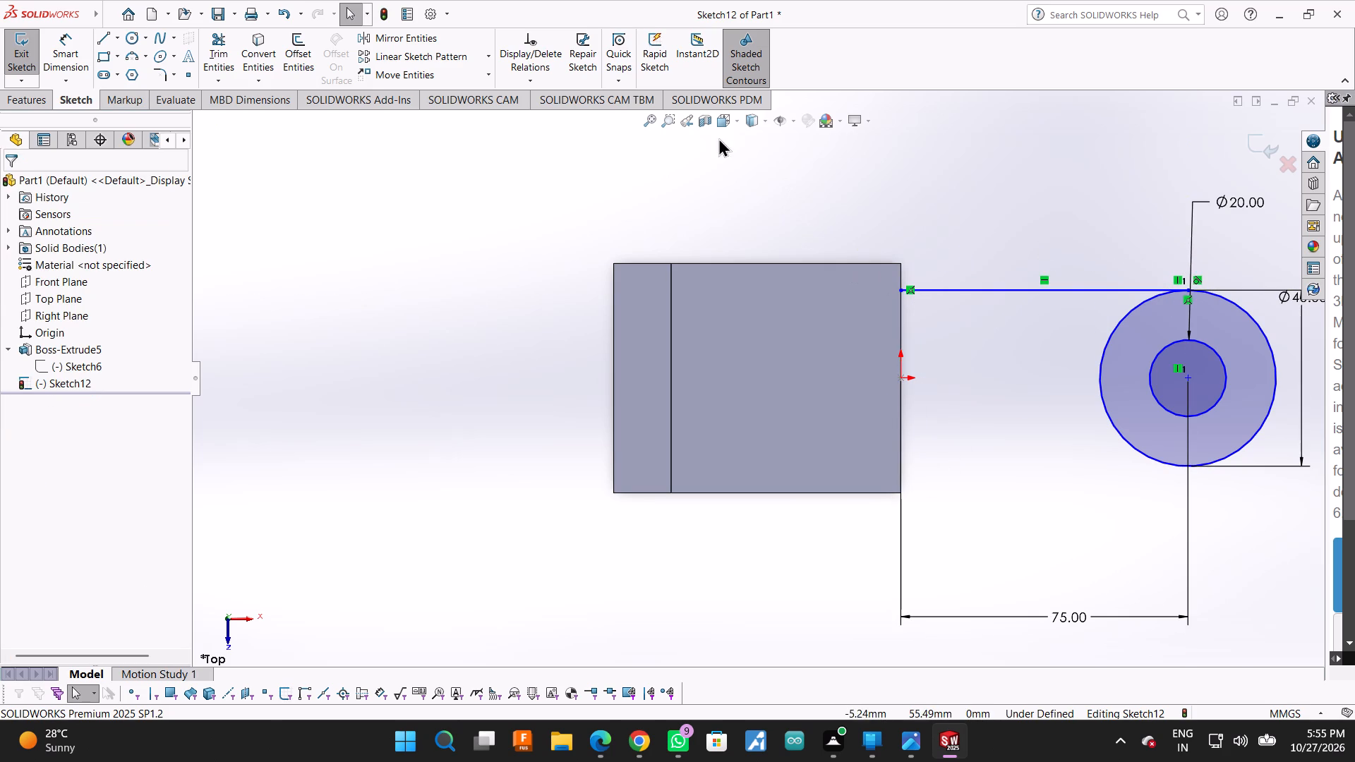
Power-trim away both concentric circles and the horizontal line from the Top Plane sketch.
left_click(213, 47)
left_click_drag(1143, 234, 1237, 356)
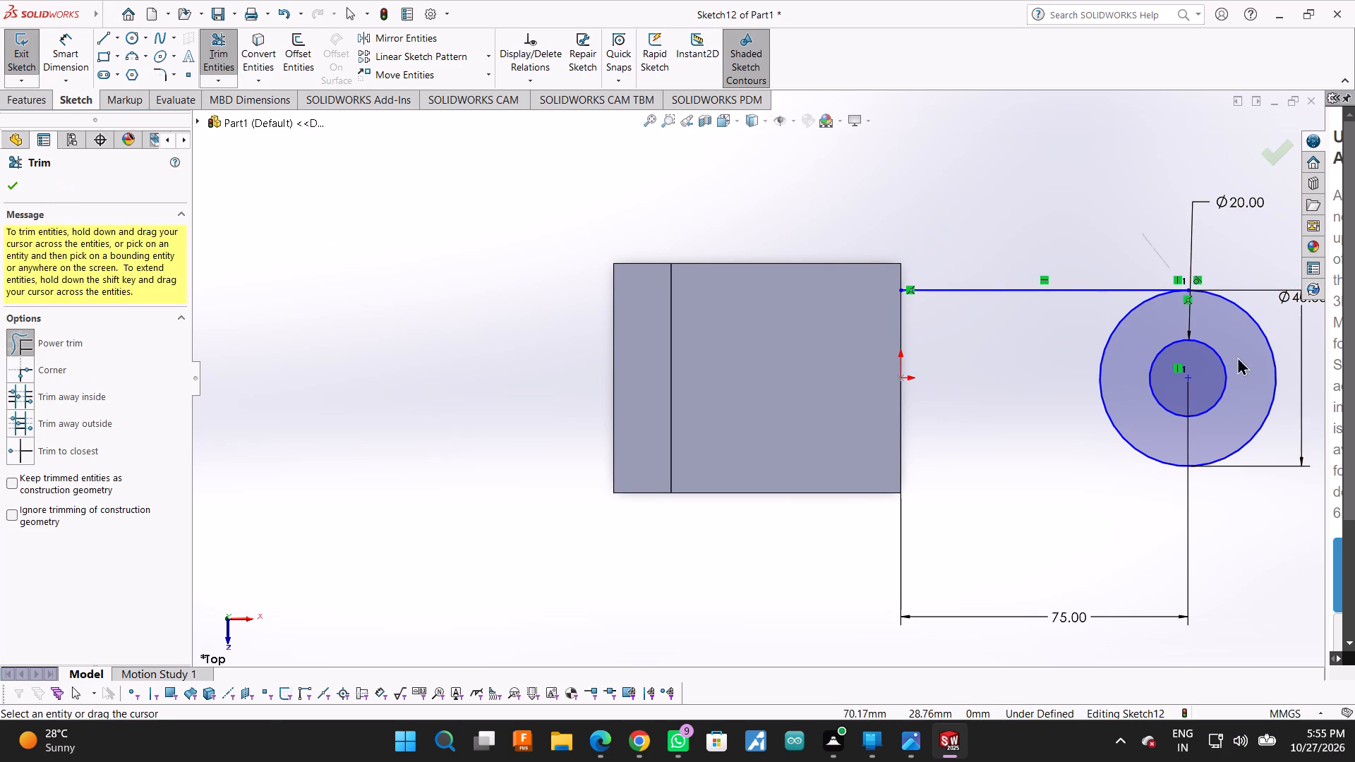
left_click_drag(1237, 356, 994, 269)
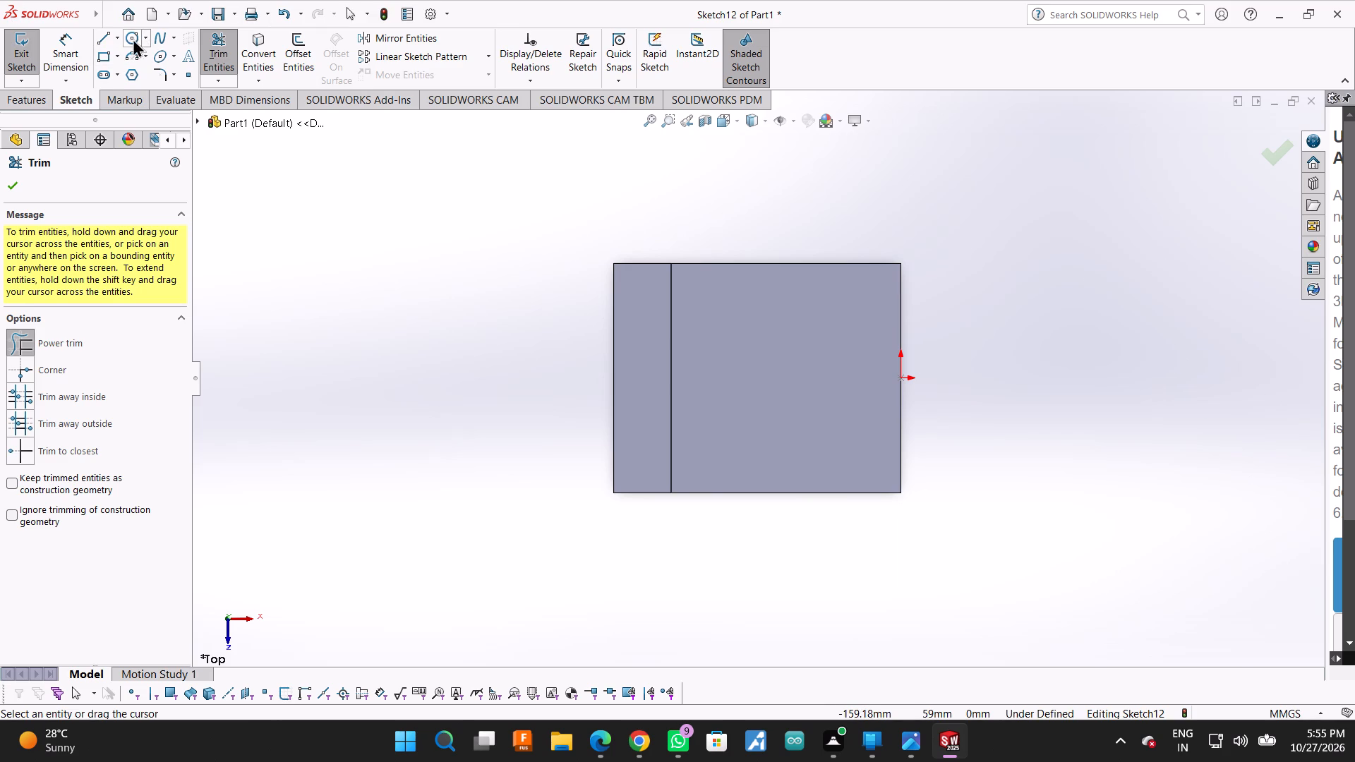
Sketch two concentric circles at the origin, the outer one reaching the arm's end corner and the inner one about 20 mm in radius.
left_click(131, 38)
left_click(900, 379)
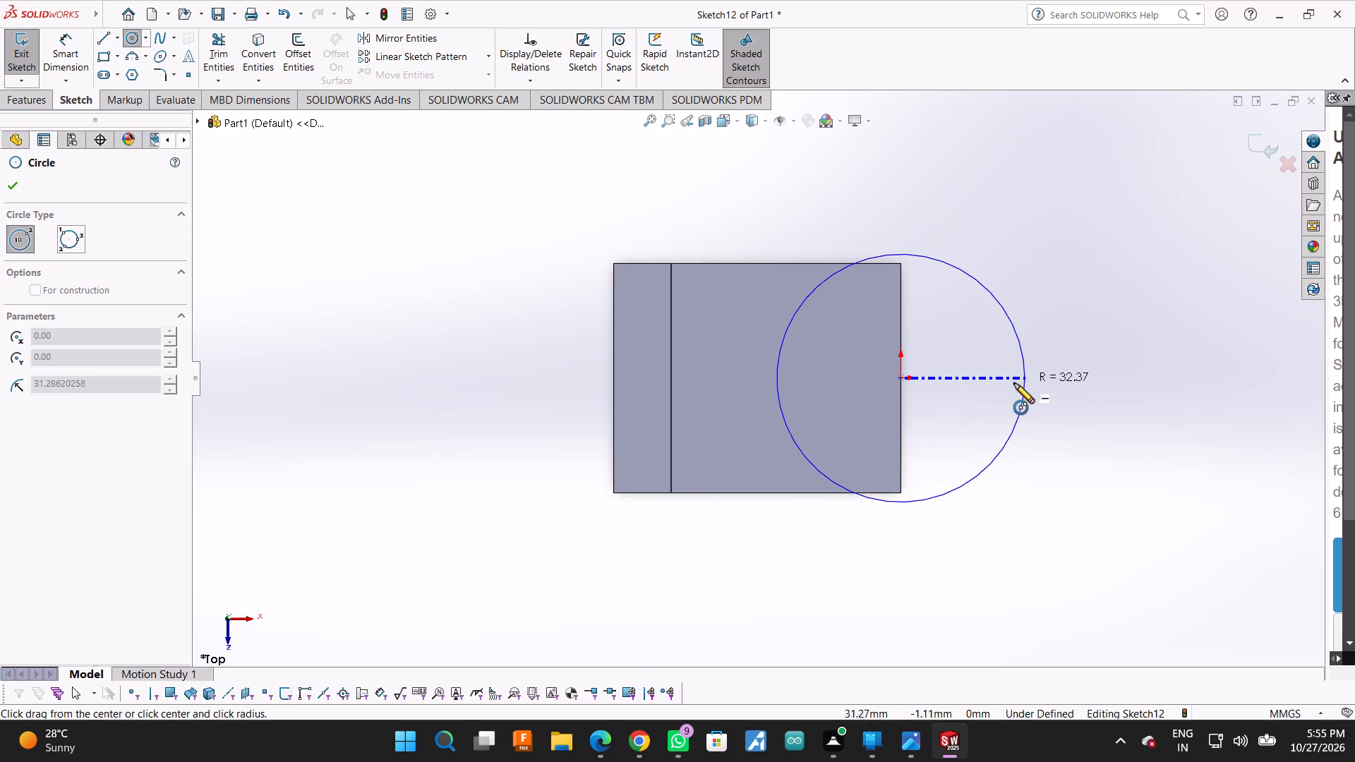
left_click(900, 495)
left_click(901, 378)
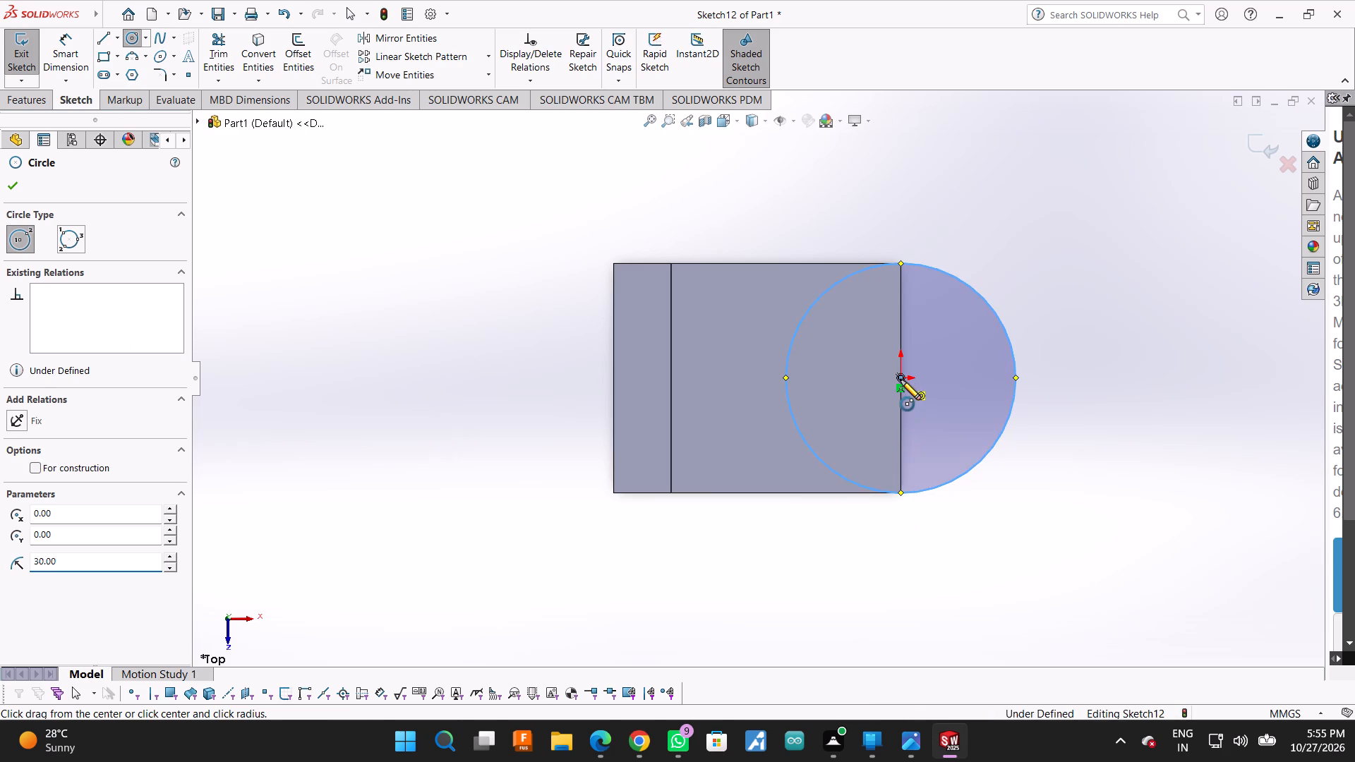
left_click(900, 454)
key("Escape")
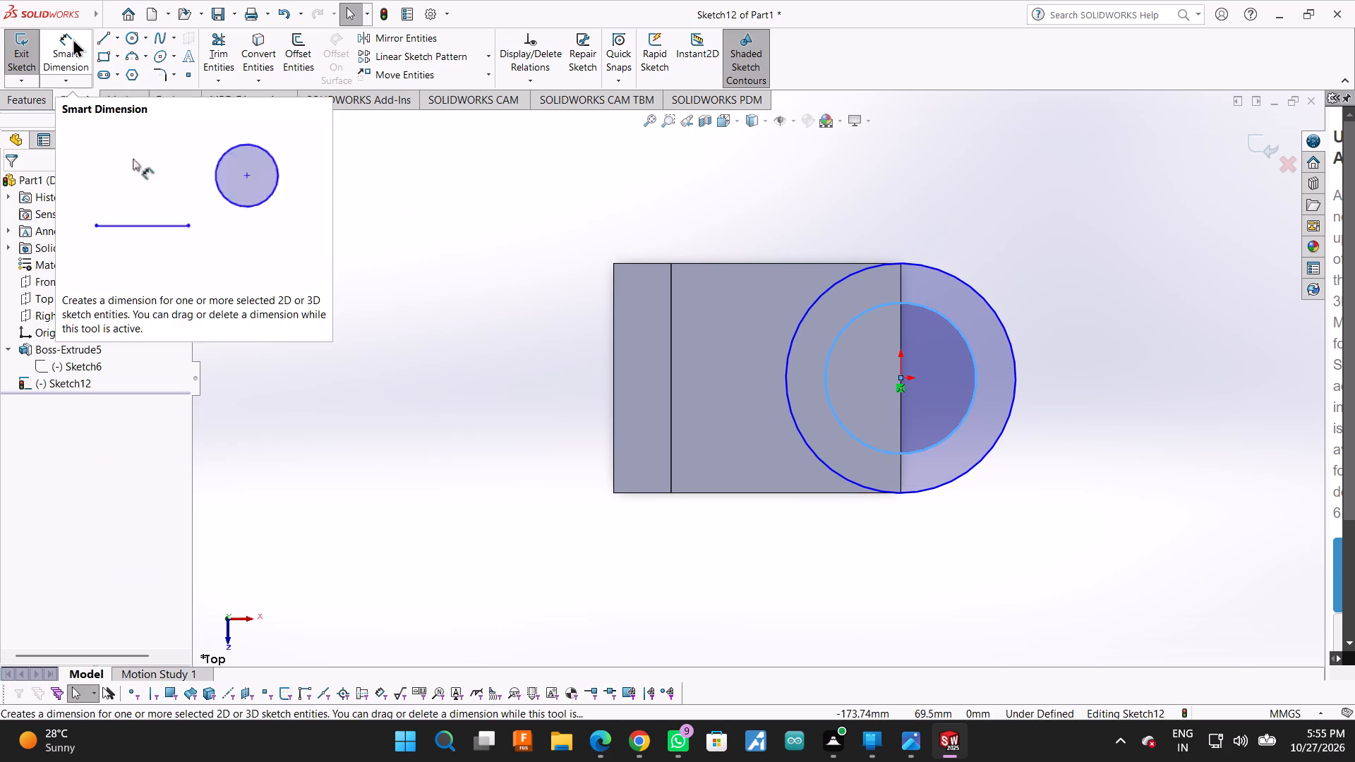
Dimension the concentric circles at the origin with diameters of 40 mm for the inner and 60 mm for the outer.
left_click(73, 38)
left_click(963, 335)
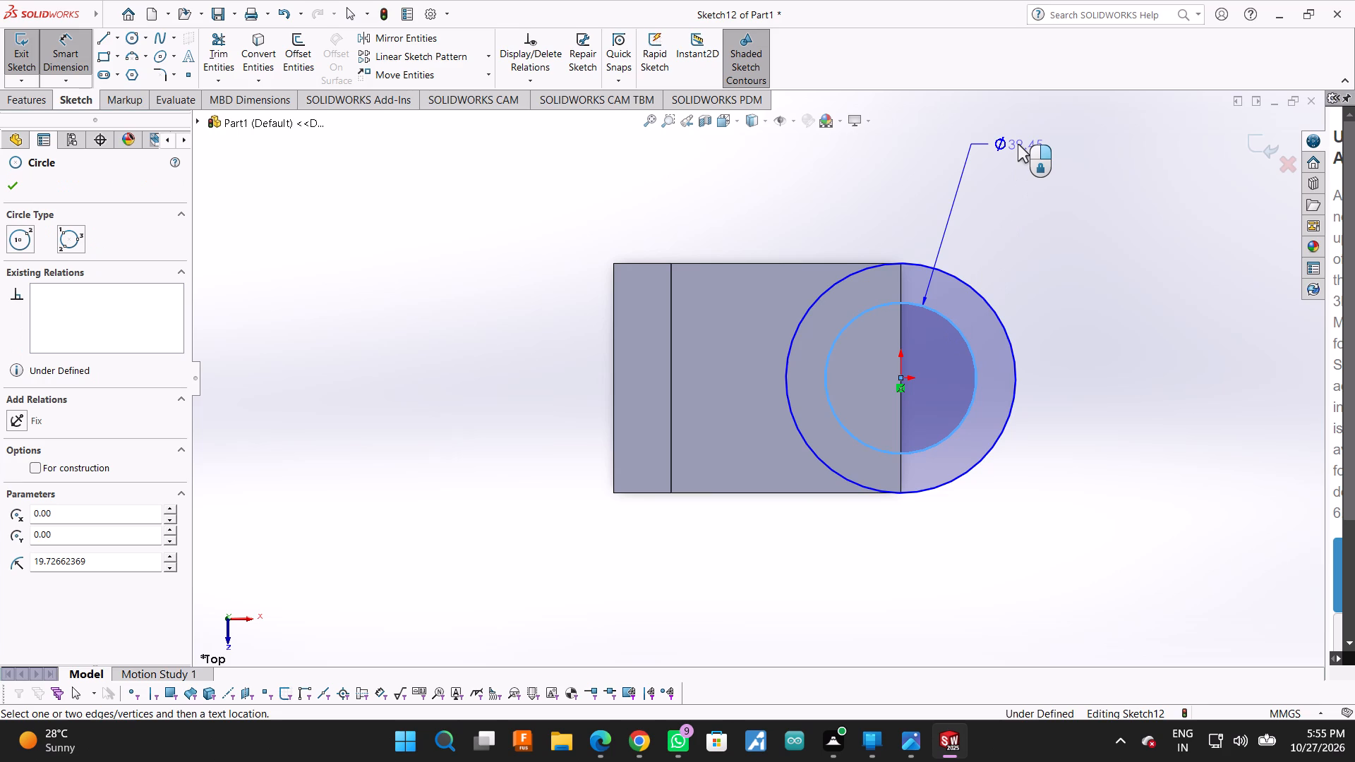
left_click(1018, 144)
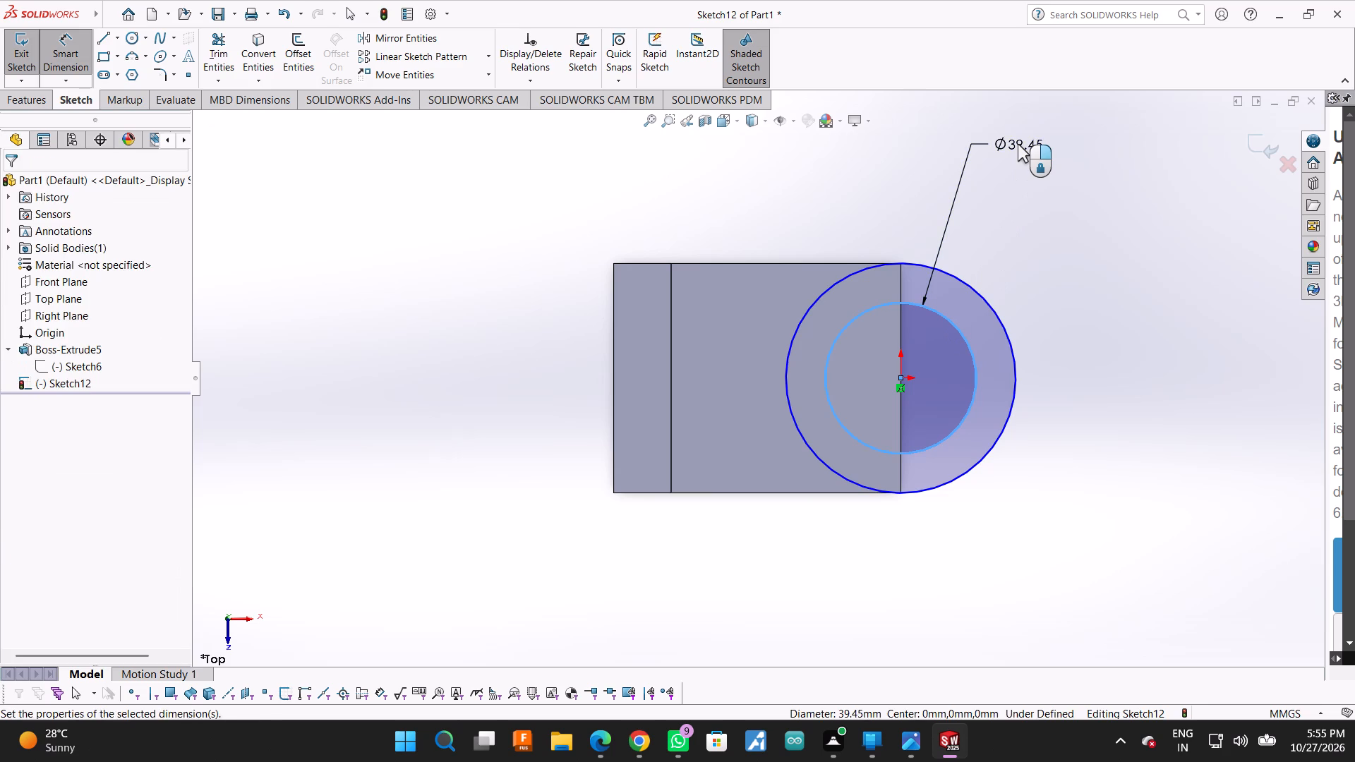
type("10")
key("BackSpace")
key("BackSpace")
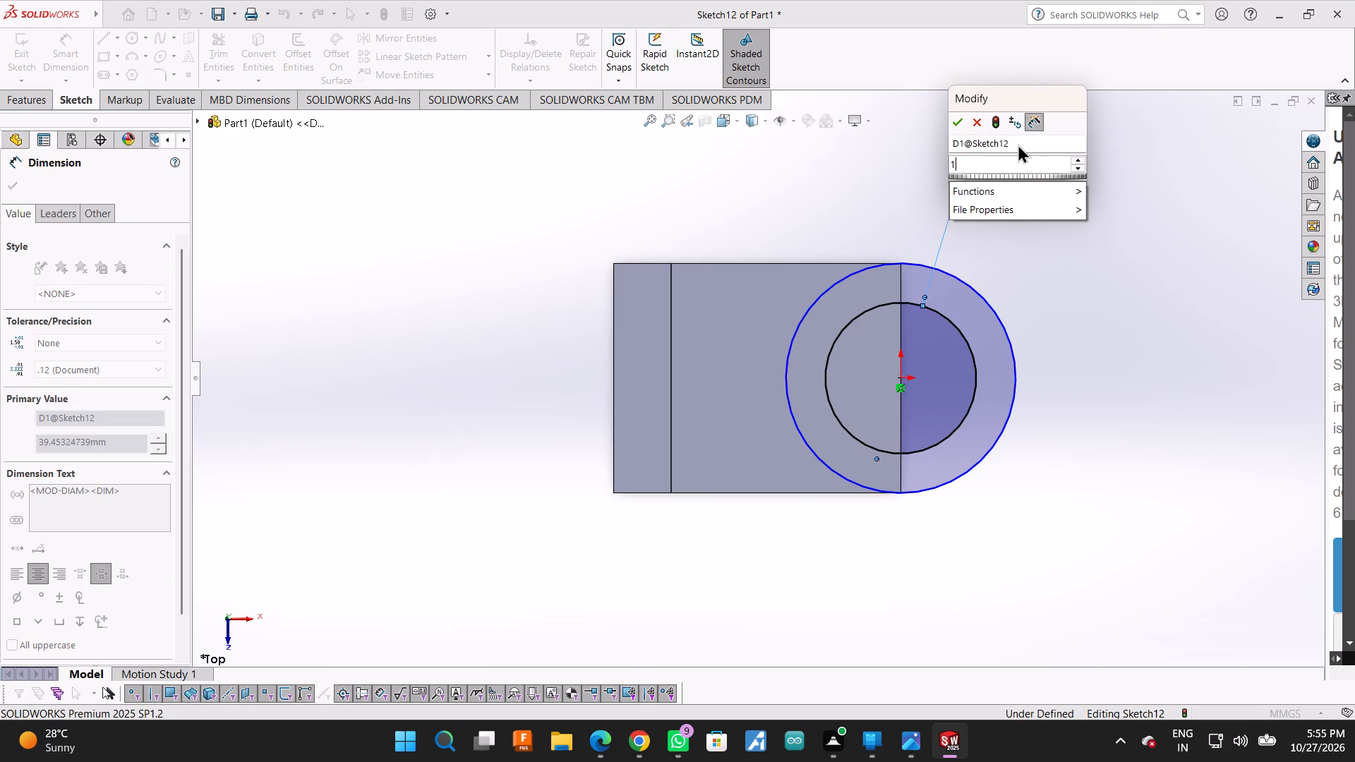
type("40")
key("Return")
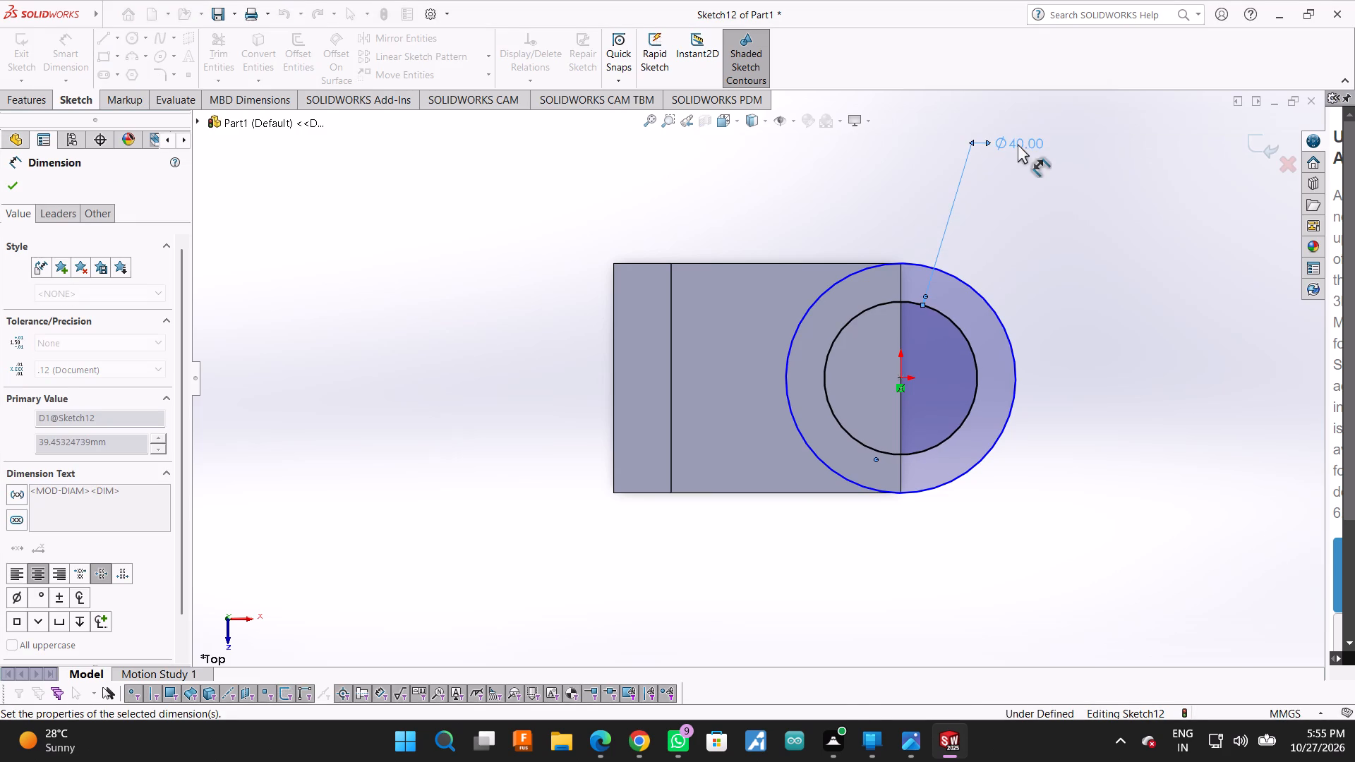
left_click(990, 304)
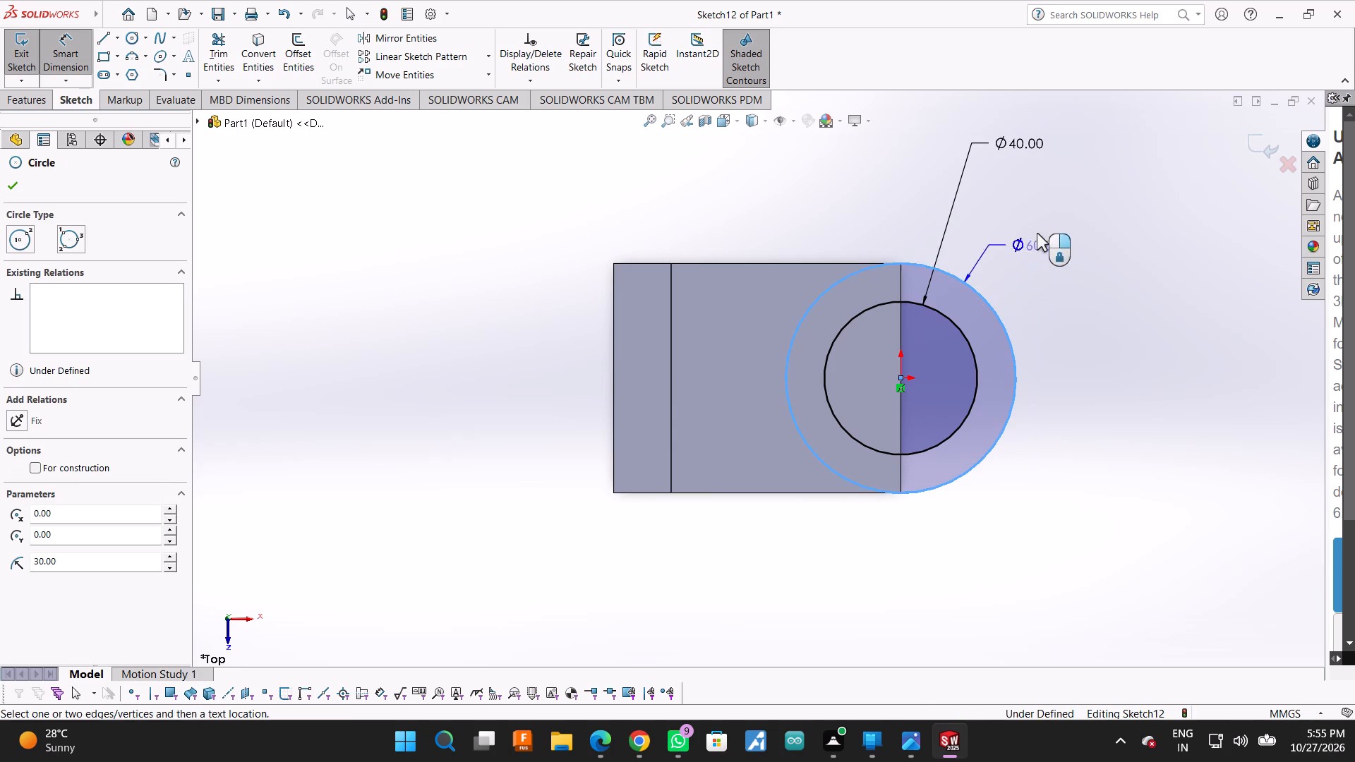
left_click(1049, 184)
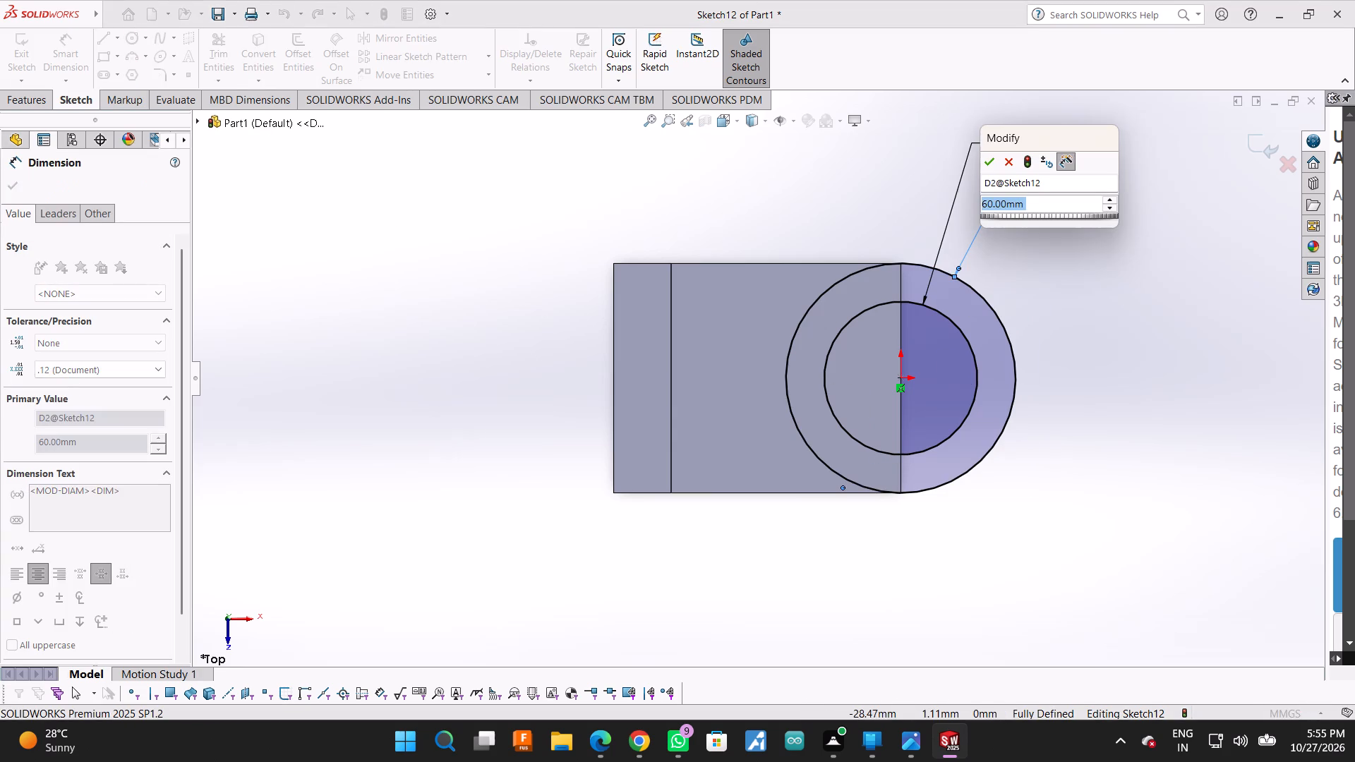
key("Return")
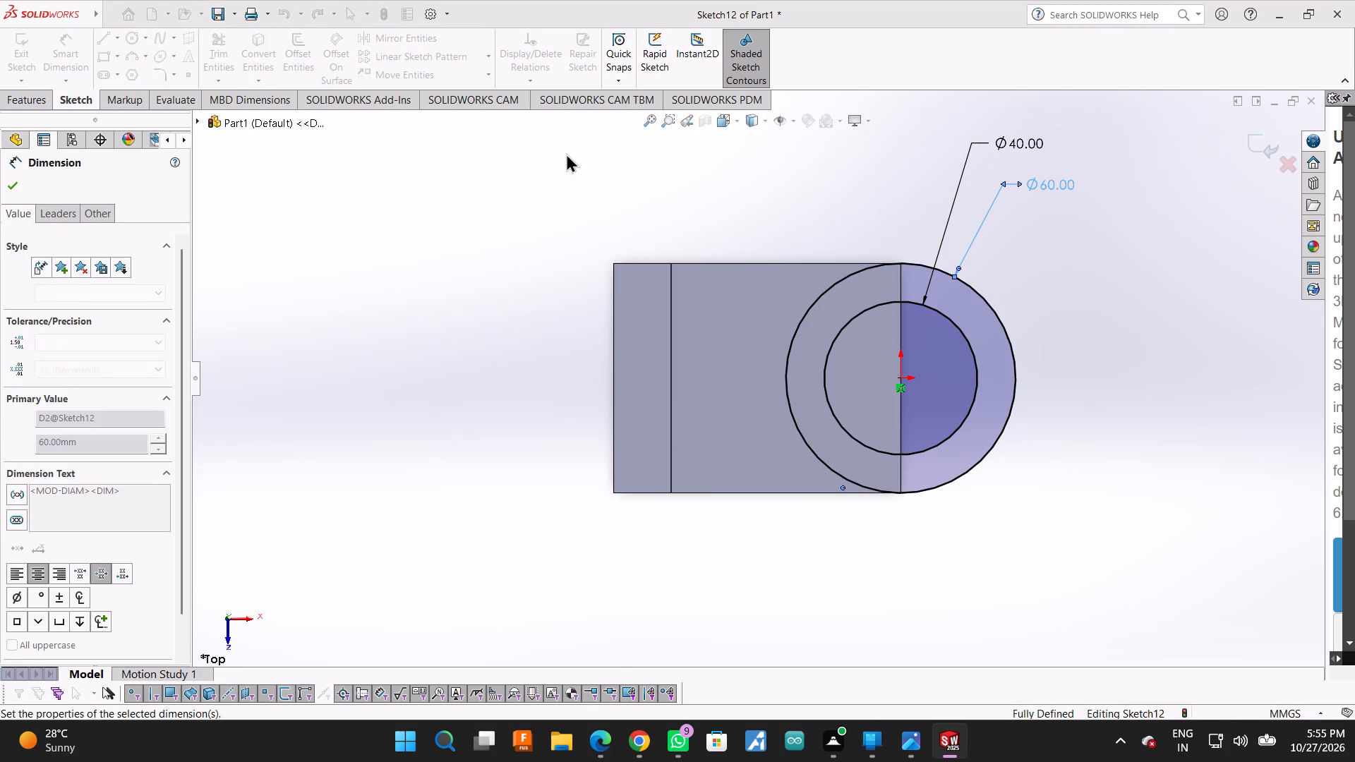
left_click(13, 193)
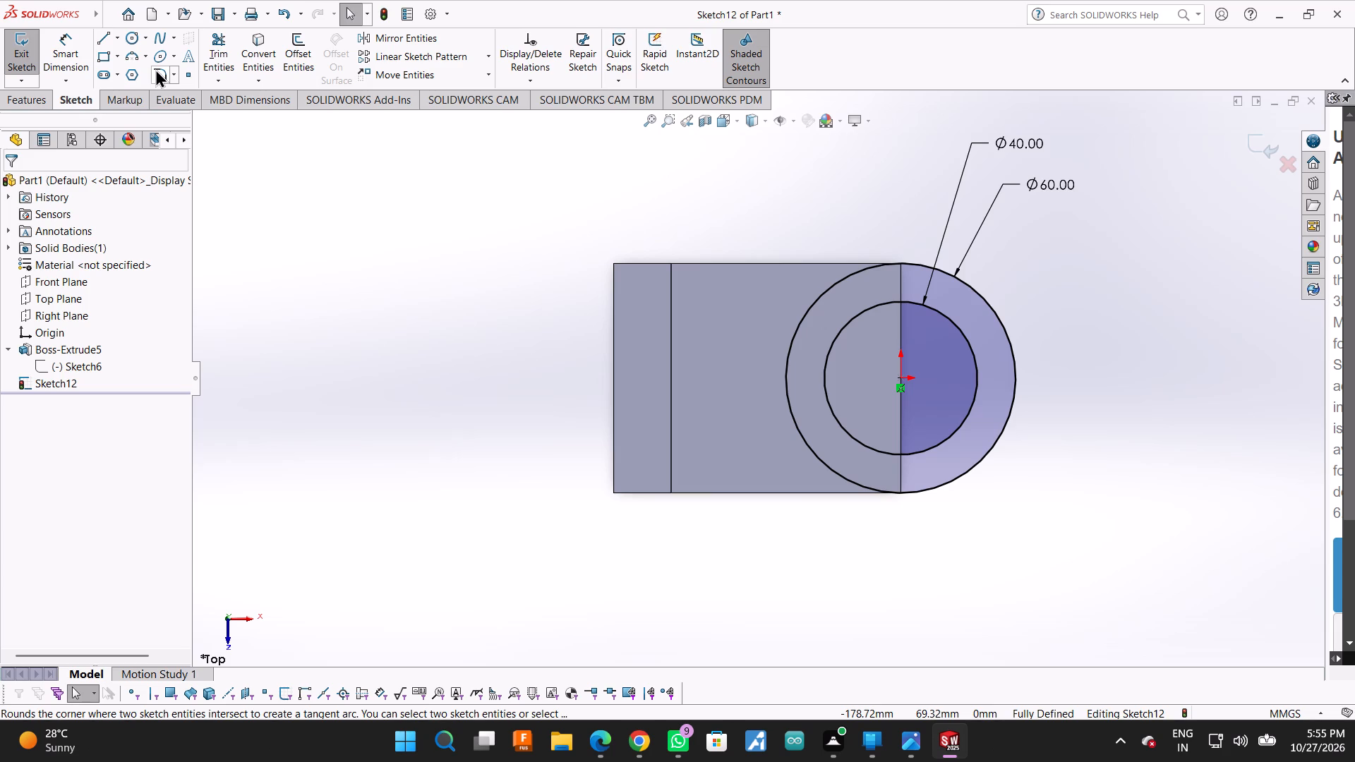
Extrude the ring between the 40 mm and 60 mm circles upward to a blind depth of 60 mm, merged with the arm.
left_click(90, 103)
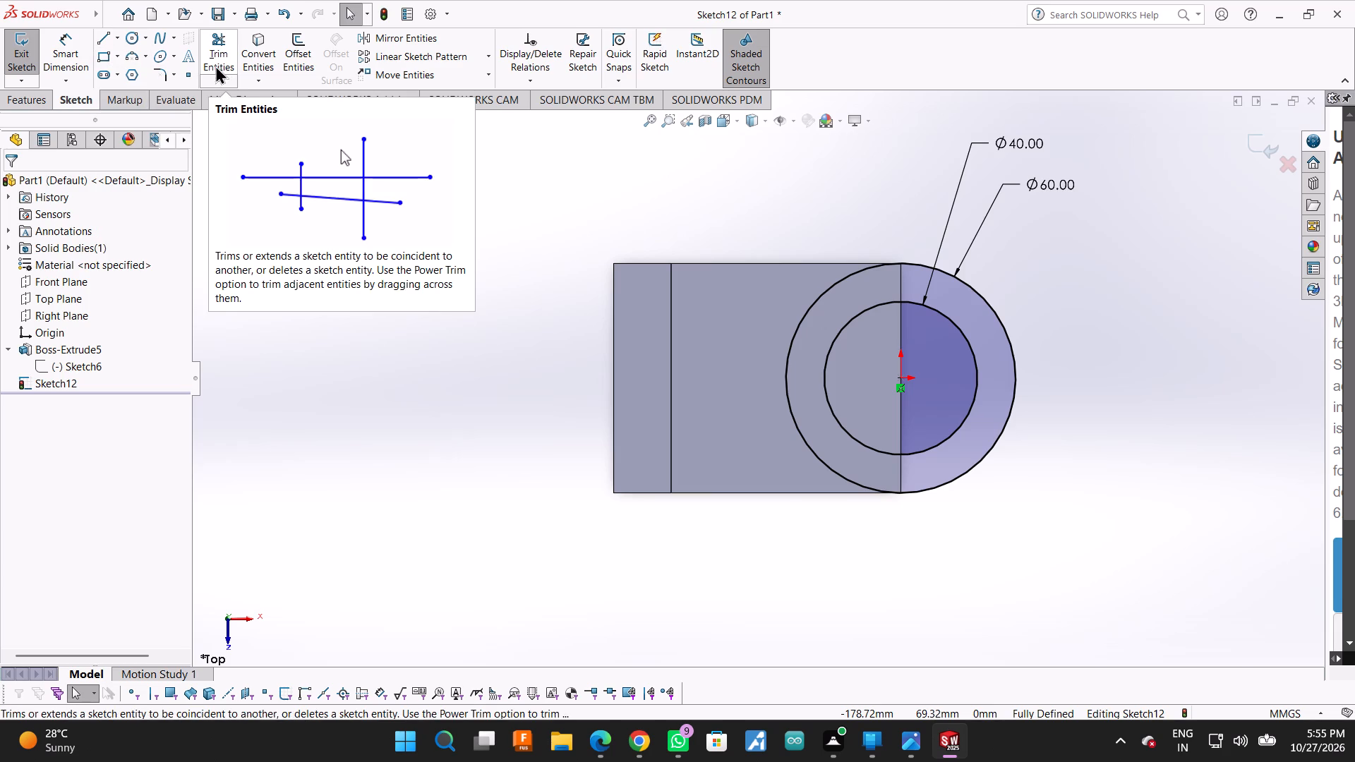
left_click(75, 97)
left_click(12, 100)
left_click(19, 53)
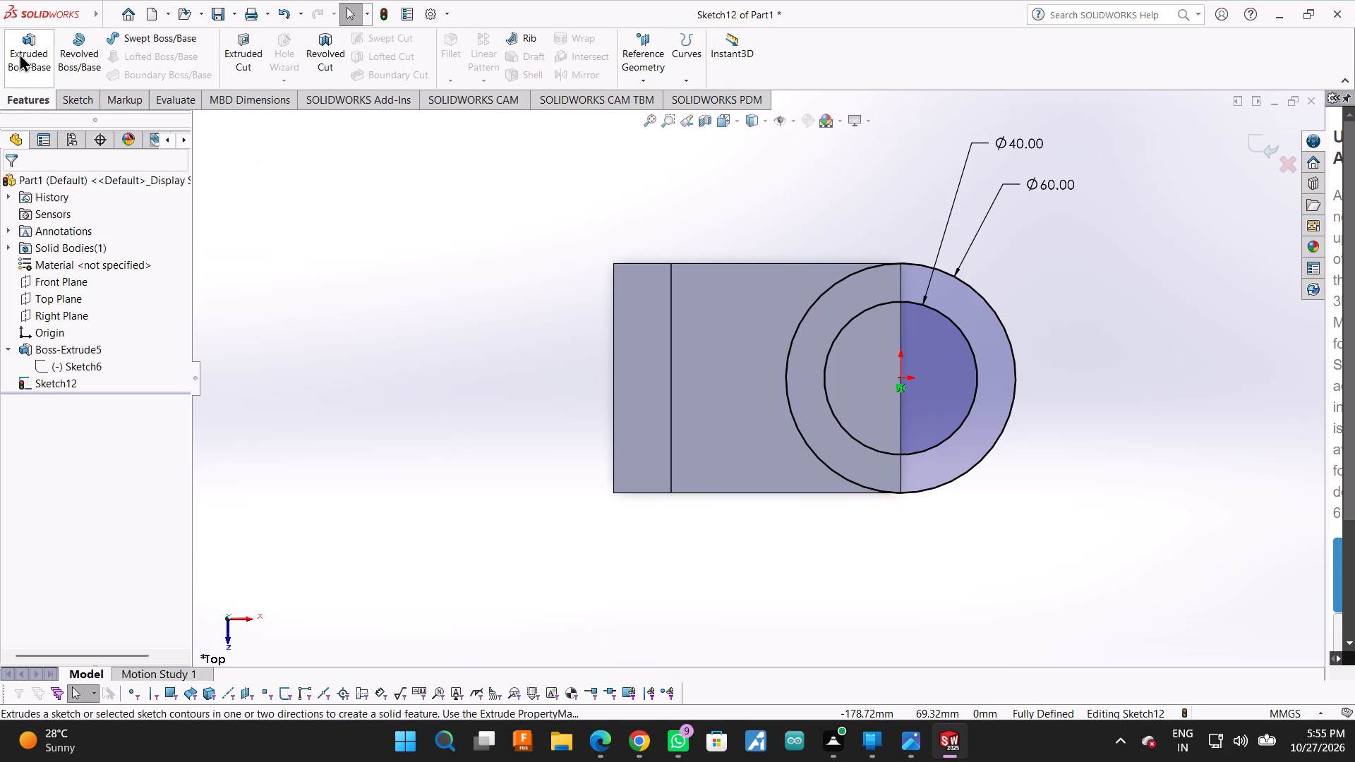
middle_click_drag(574, 597, 574, 411)
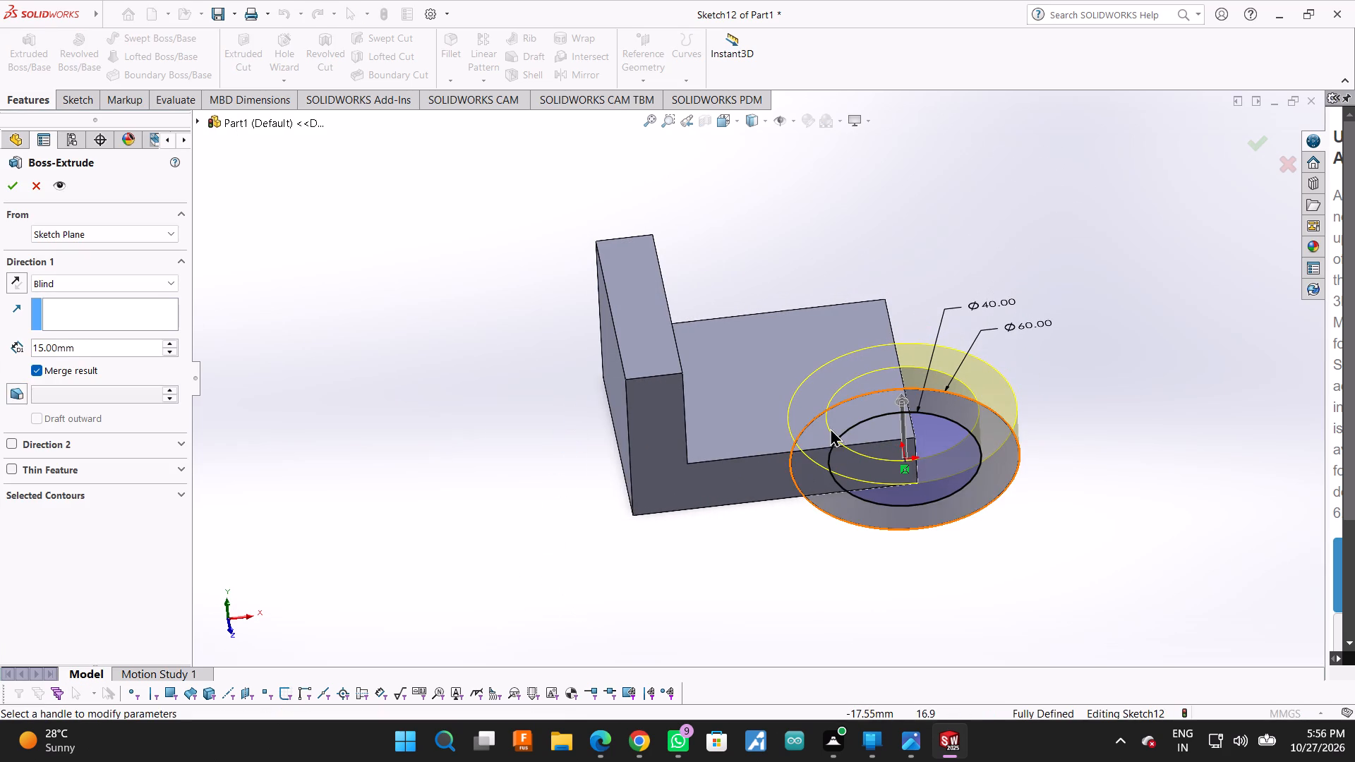
left_click(812, 404)
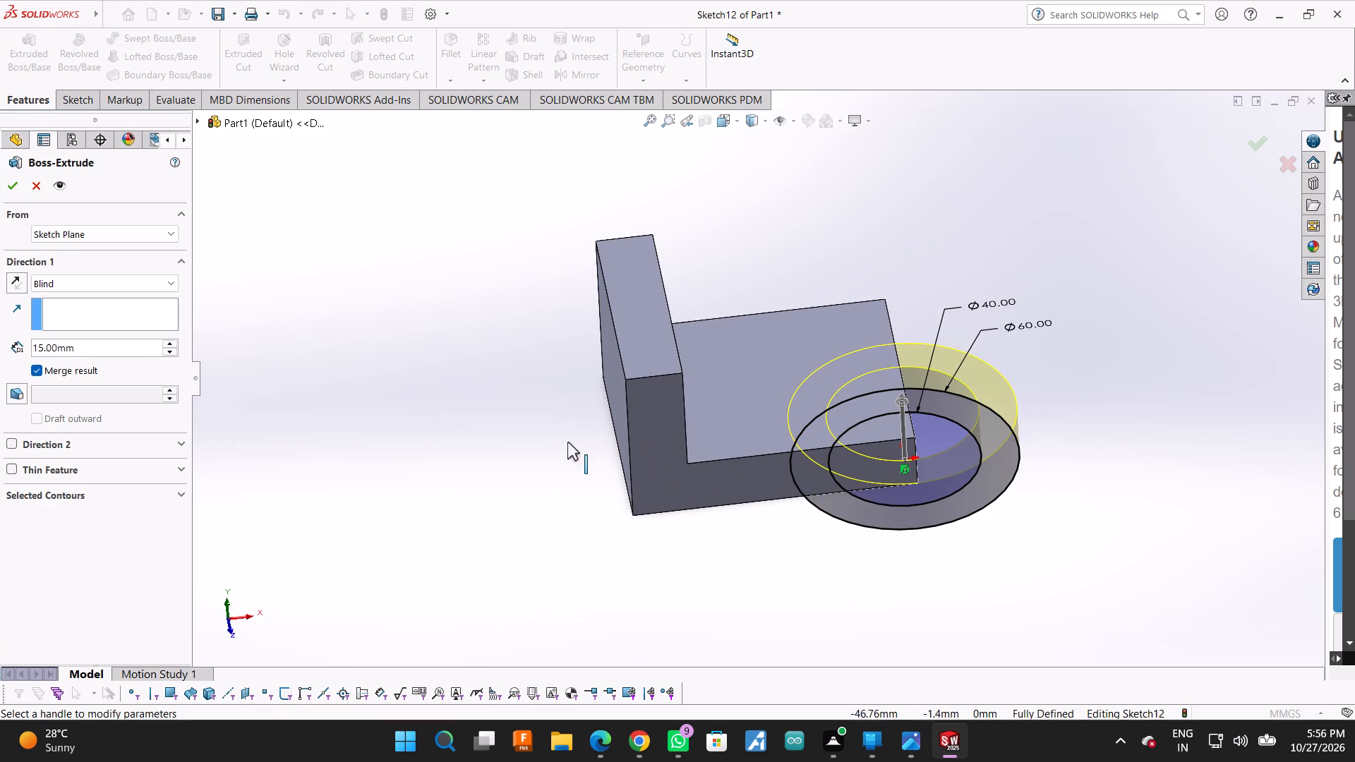
double_click(133, 342)
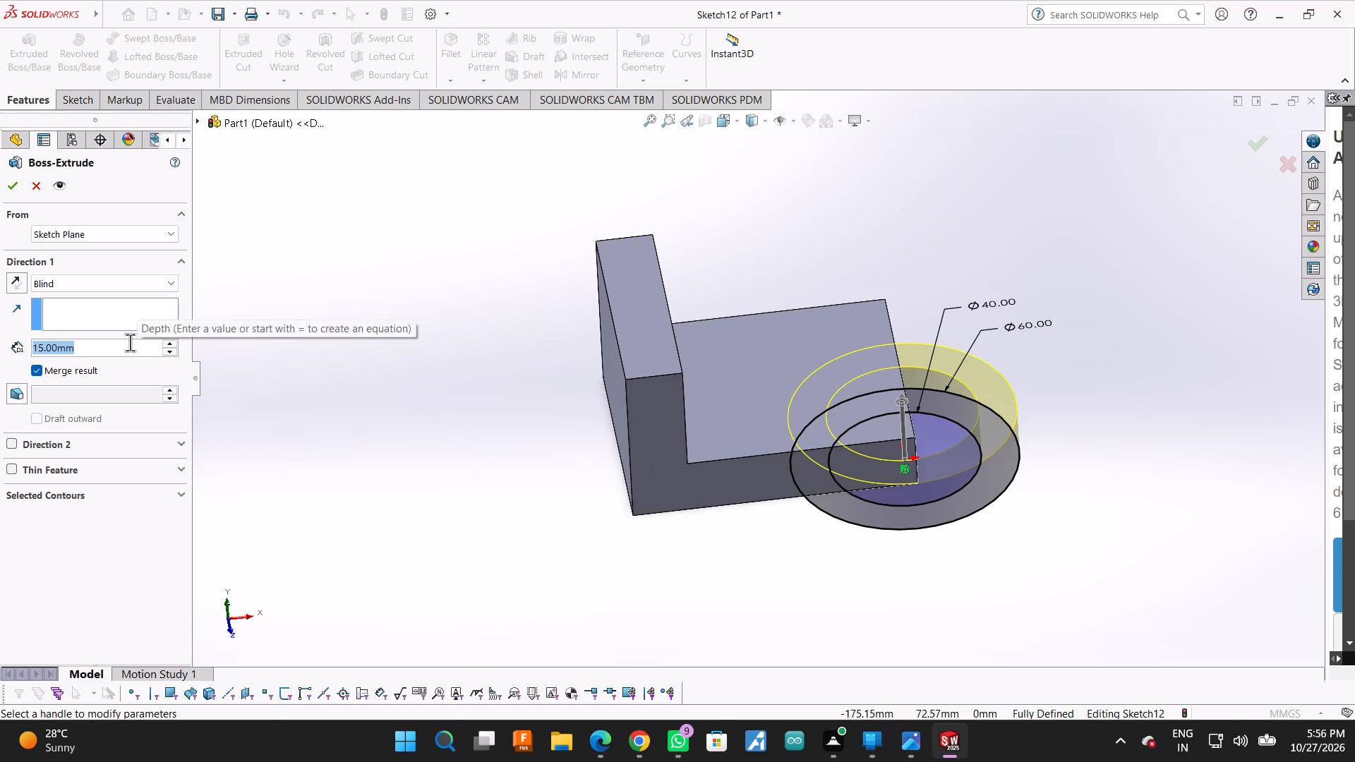
type("60")
key("Return")
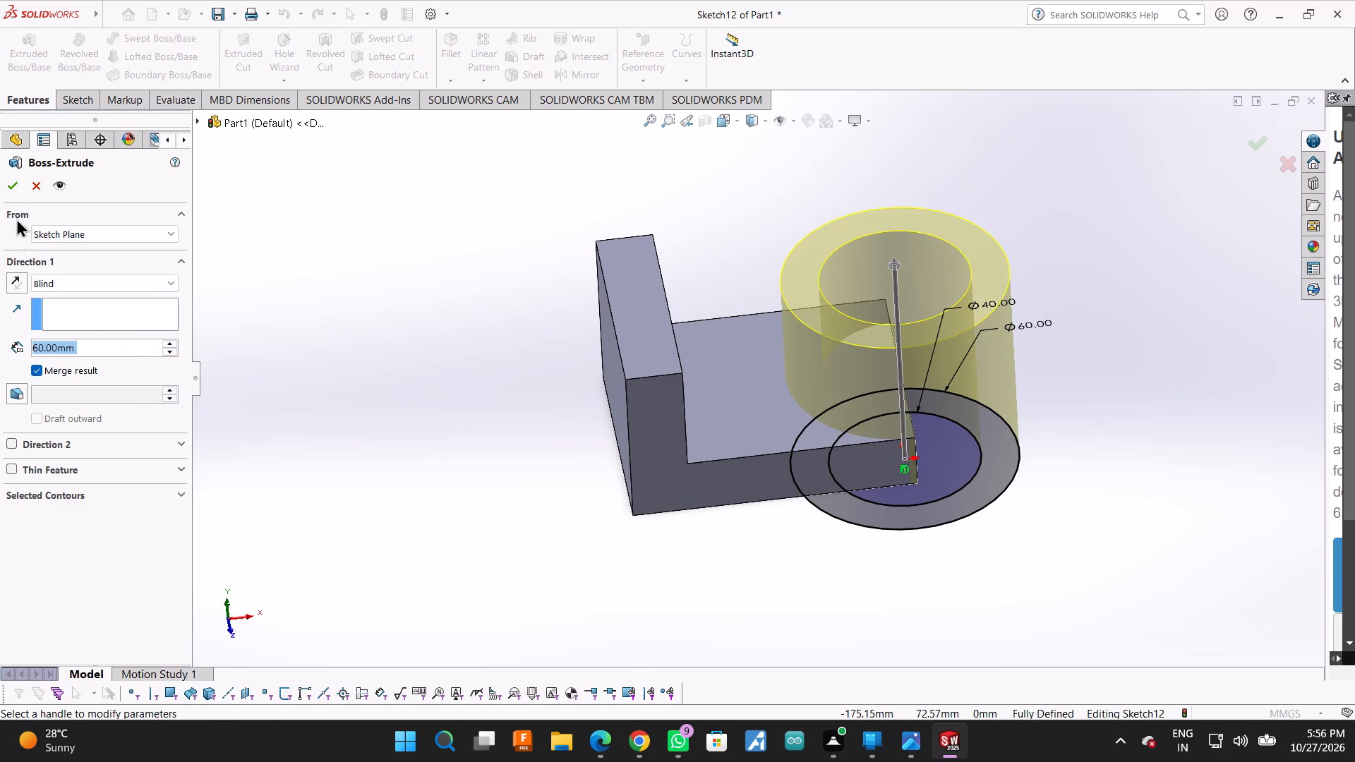
left_click(10, 187)
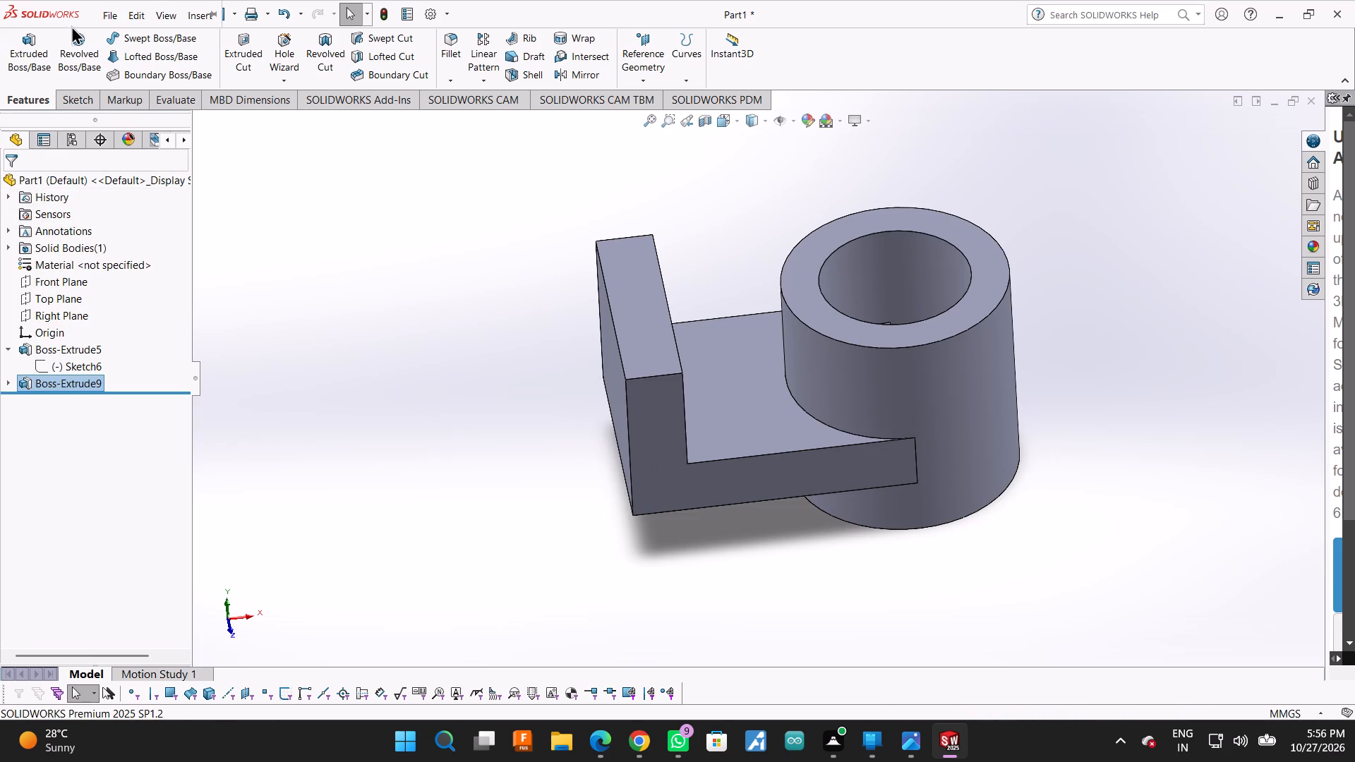
Sketch two concentric circles on the Top Plane, about 60 mm from the origin opposite the L-shaped arm, with radii about 14.4 mm and 7.3 mm.
left_click(42, 299)
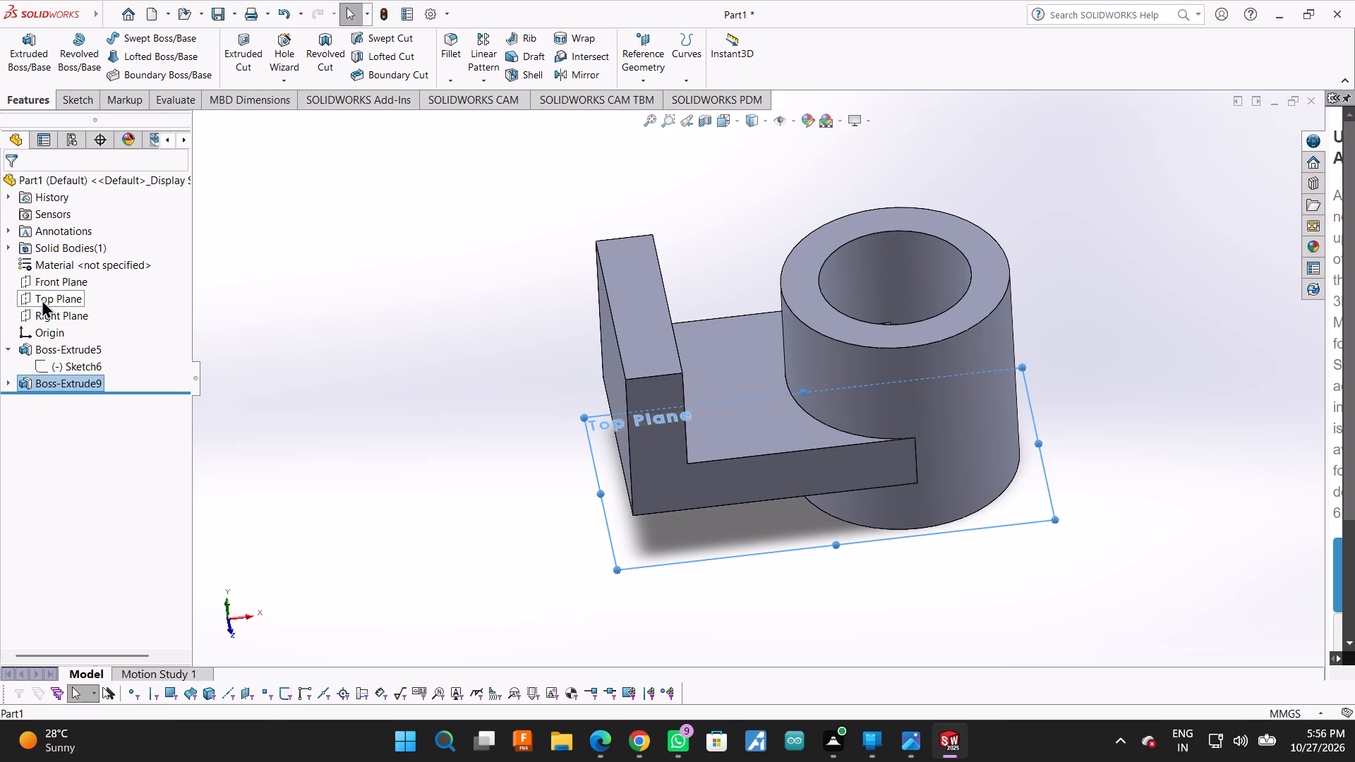
left_click(66, 274)
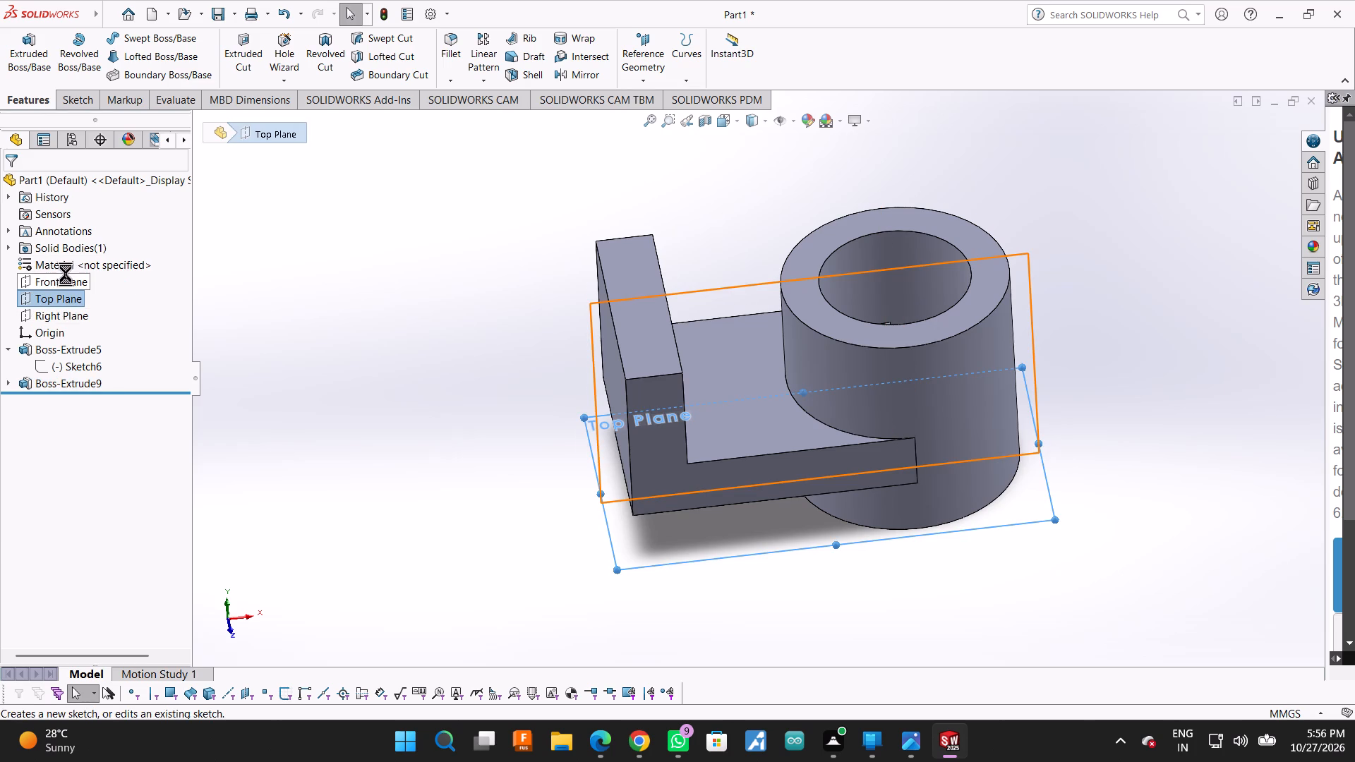
left_click(131, 35)
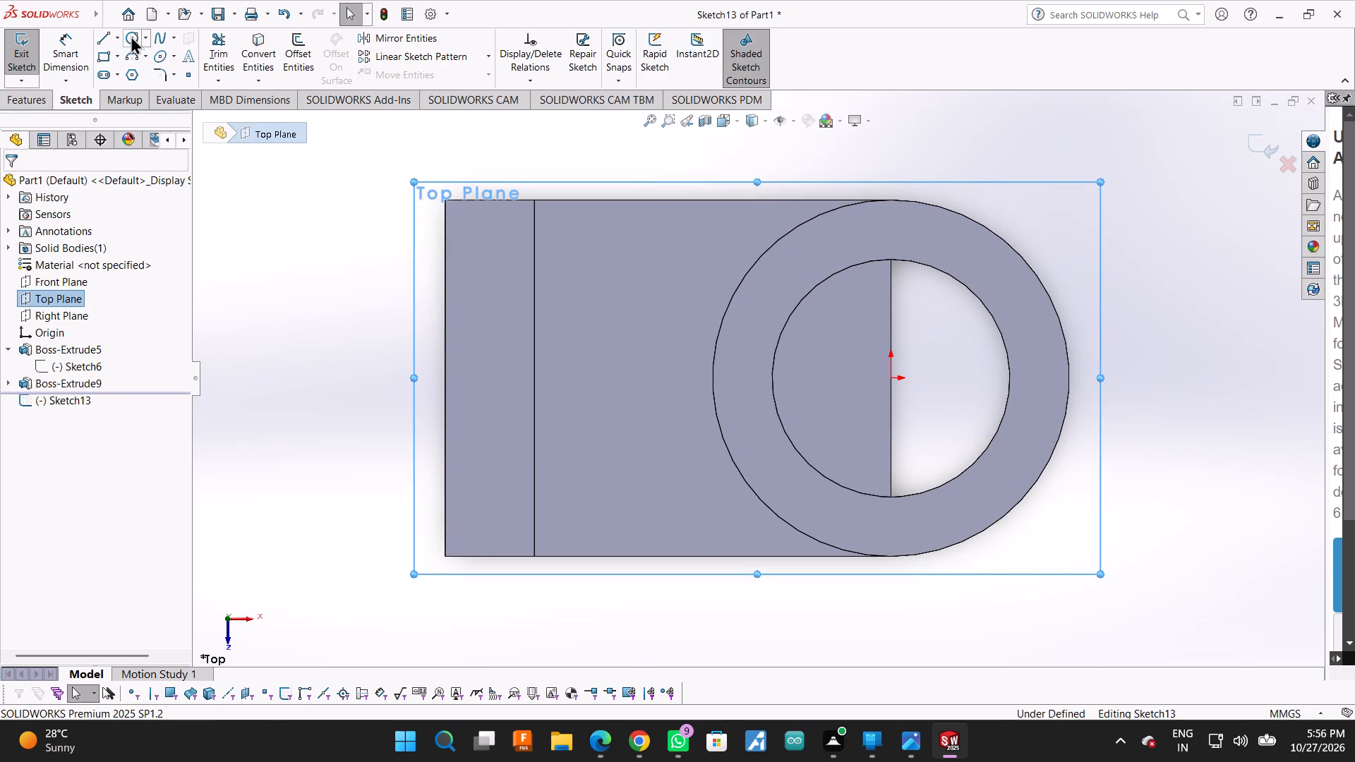
scroll(597, 388, "up", 3)
left_click(1042, 382)
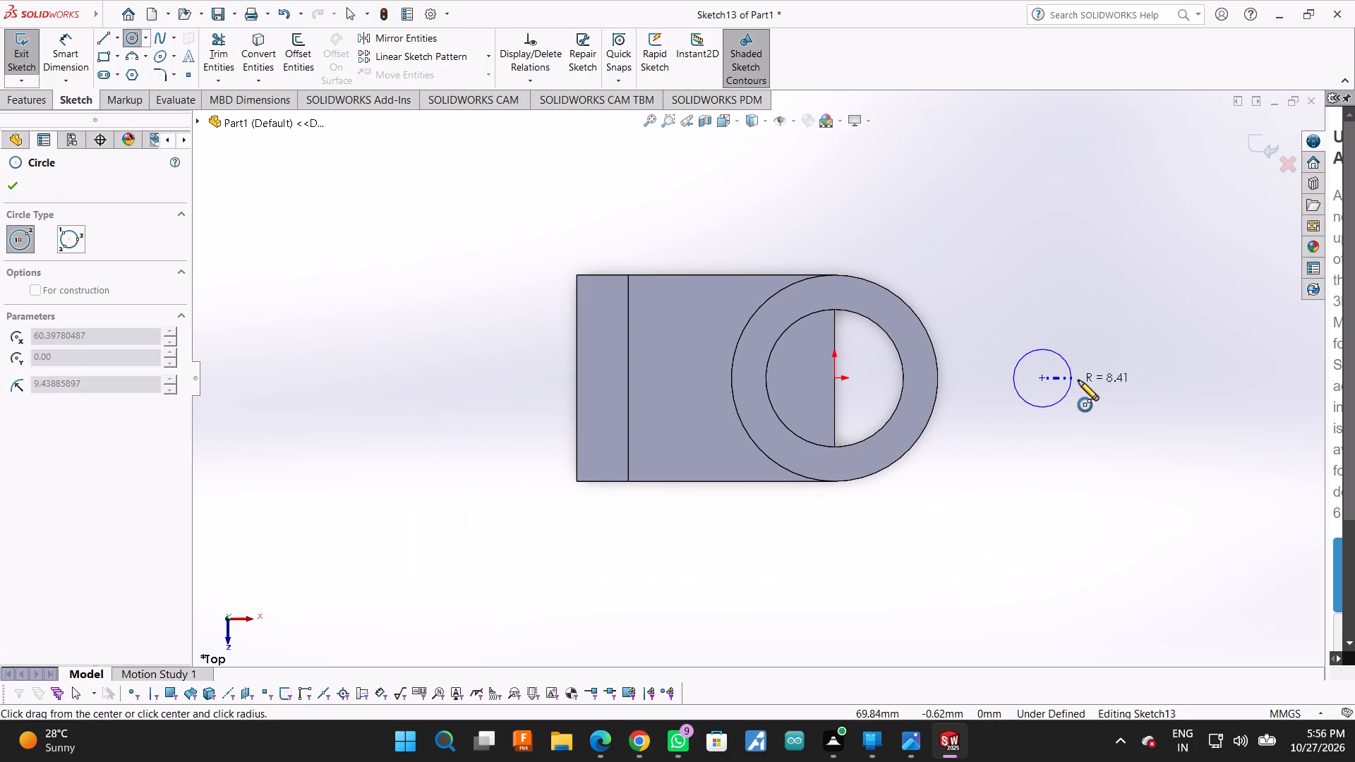
left_click(1092, 380)
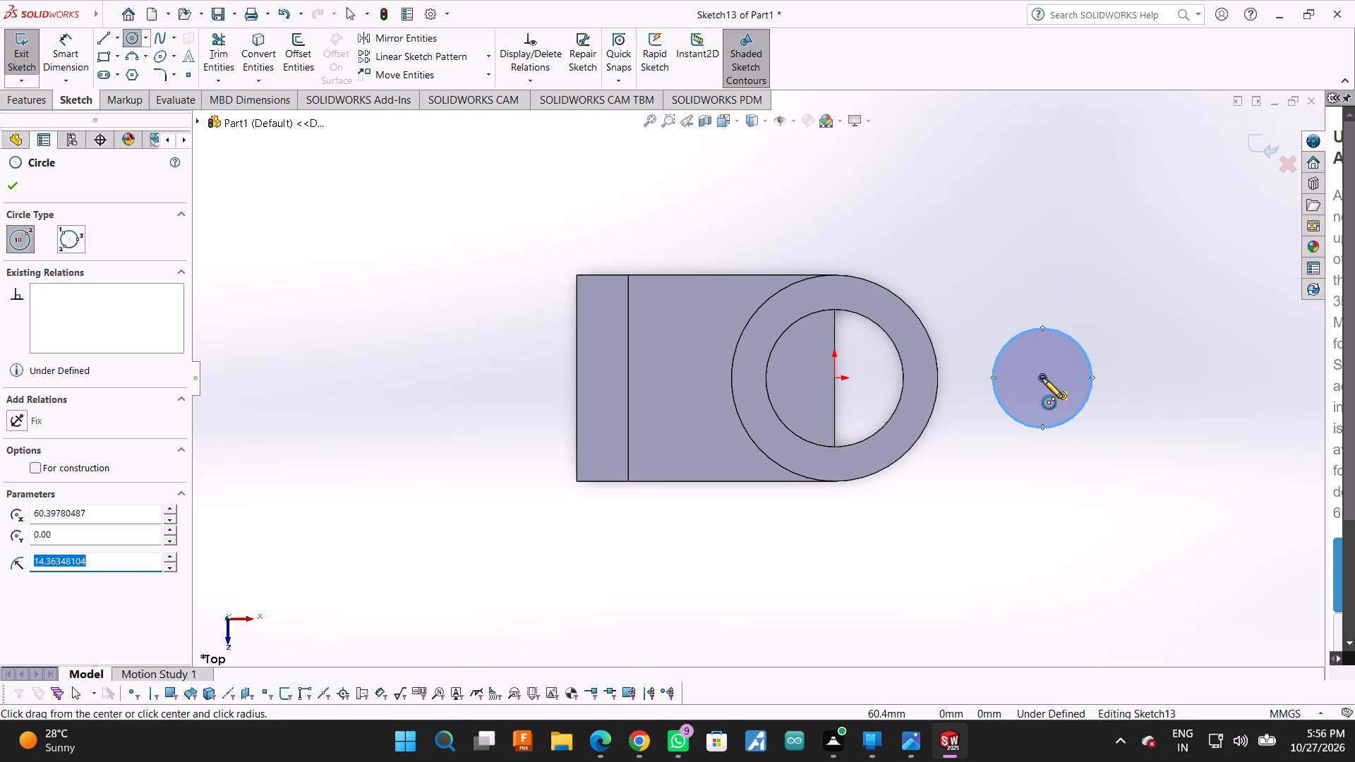
left_click_drag(1042, 378, 1056, 385)
left_click(1064, 390)
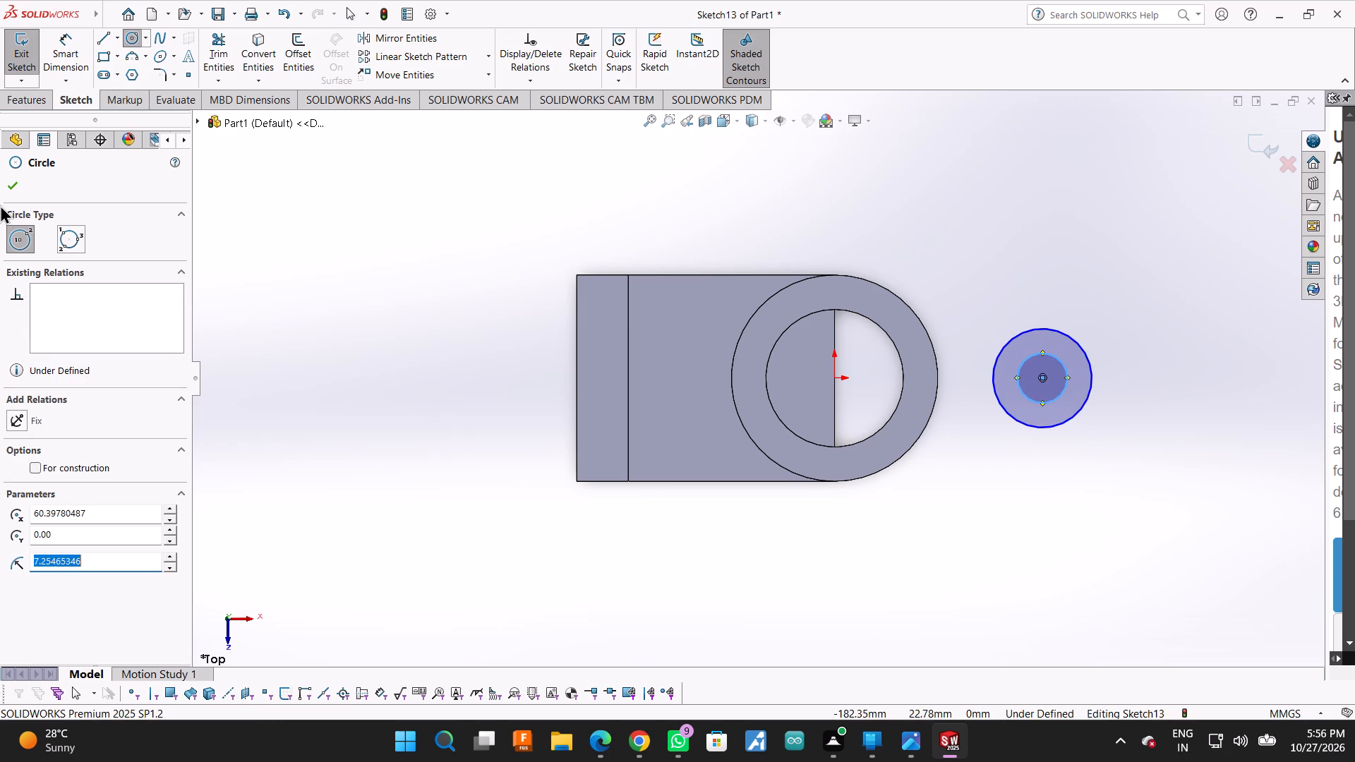
left_click(13, 198)
left_click(13, 189)
Dimension the new concentric circles with diameters of 46 mm for the outer and 20 mm for the inner.
left_click(80, 45)
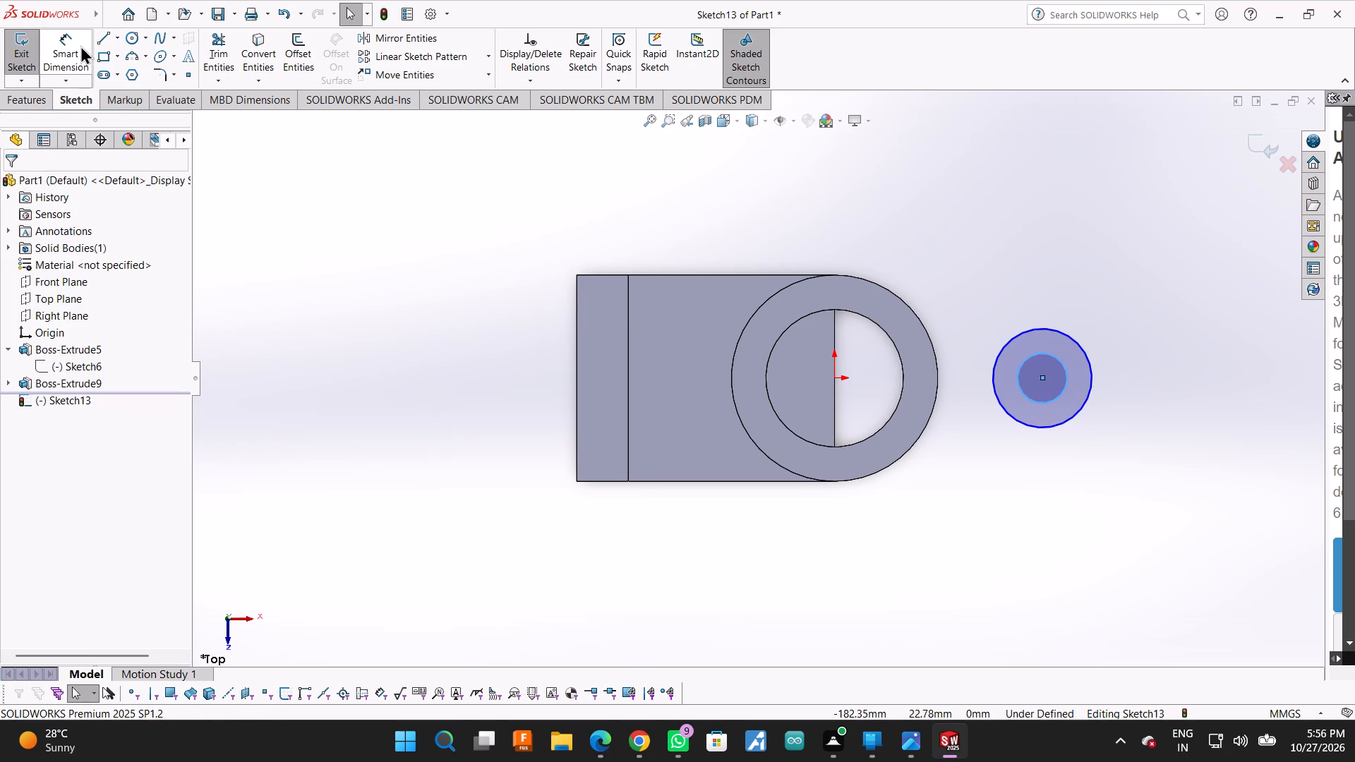
left_click(1064, 334)
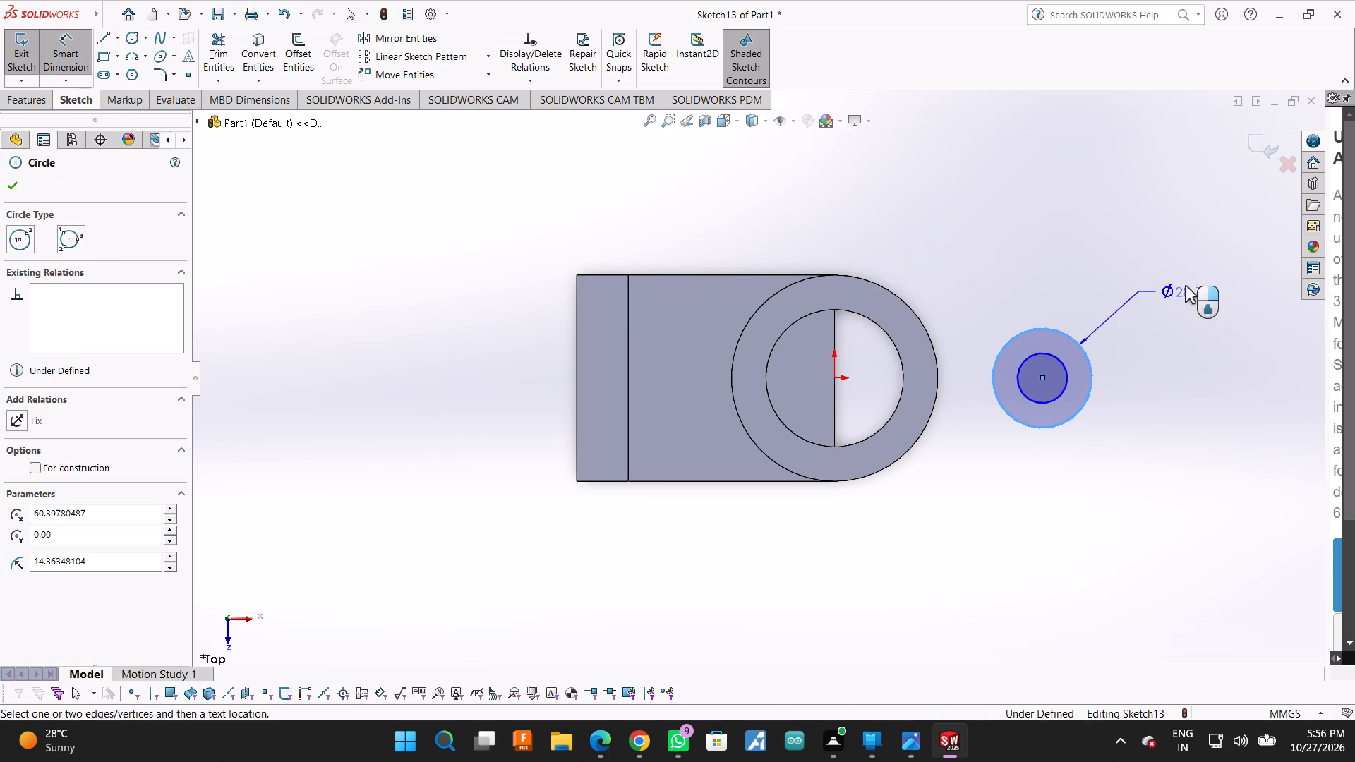
left_click(1187, 270)
type("46")
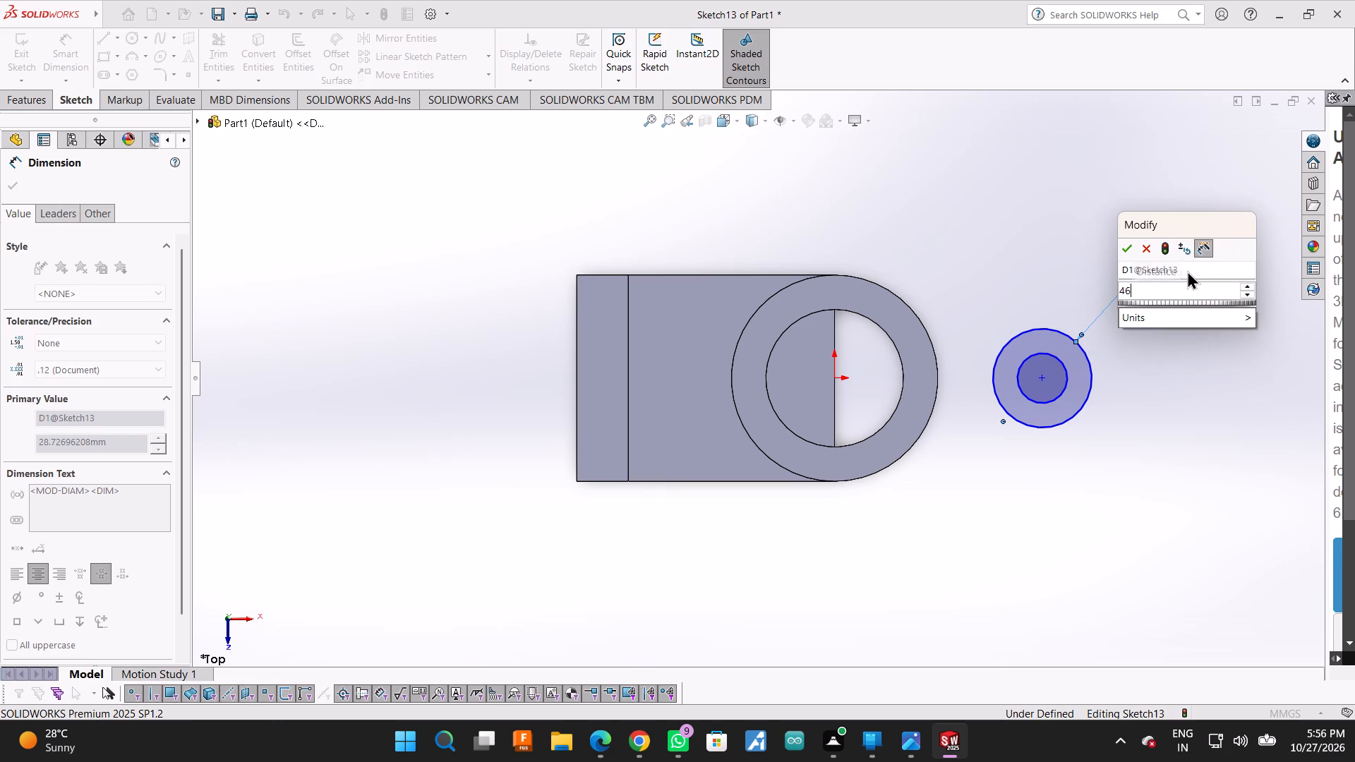
key("Return")
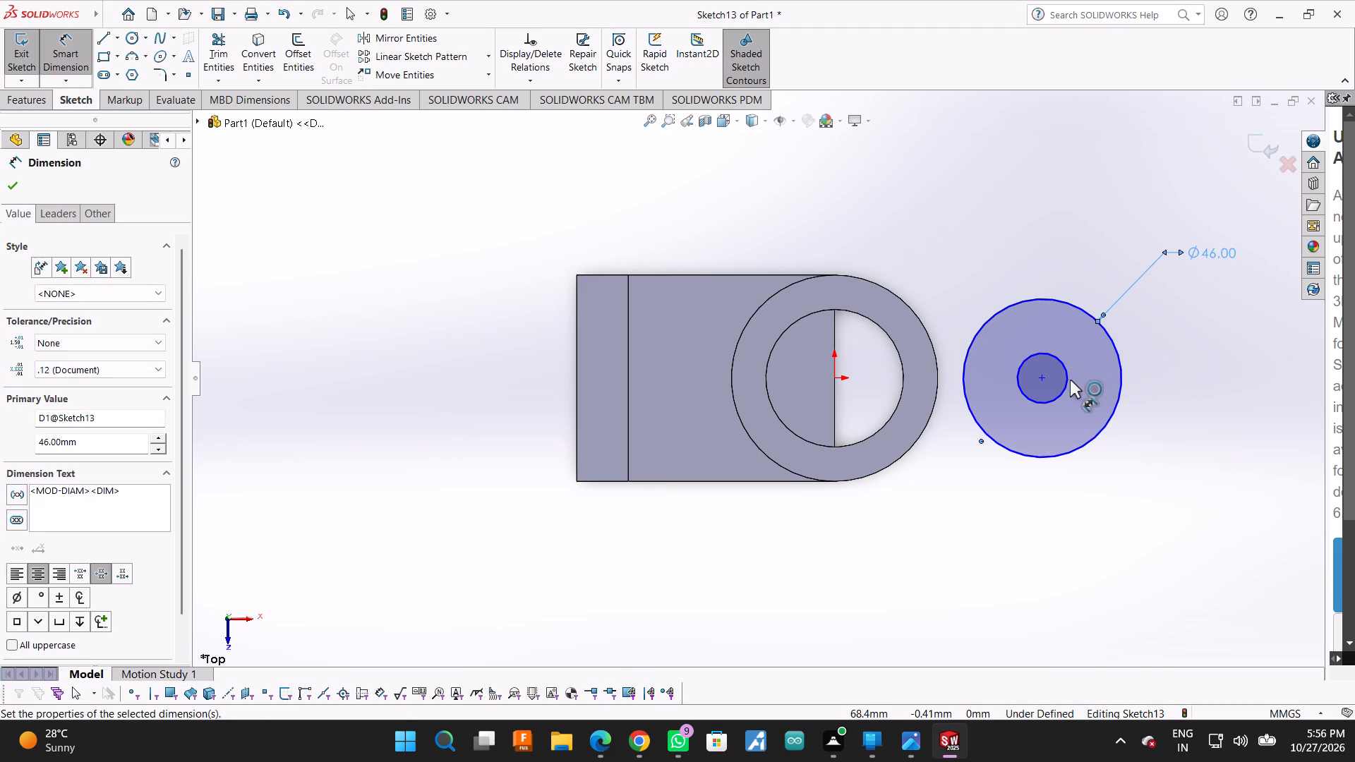
left_click(1070, 380)
left_click(1246, 295)
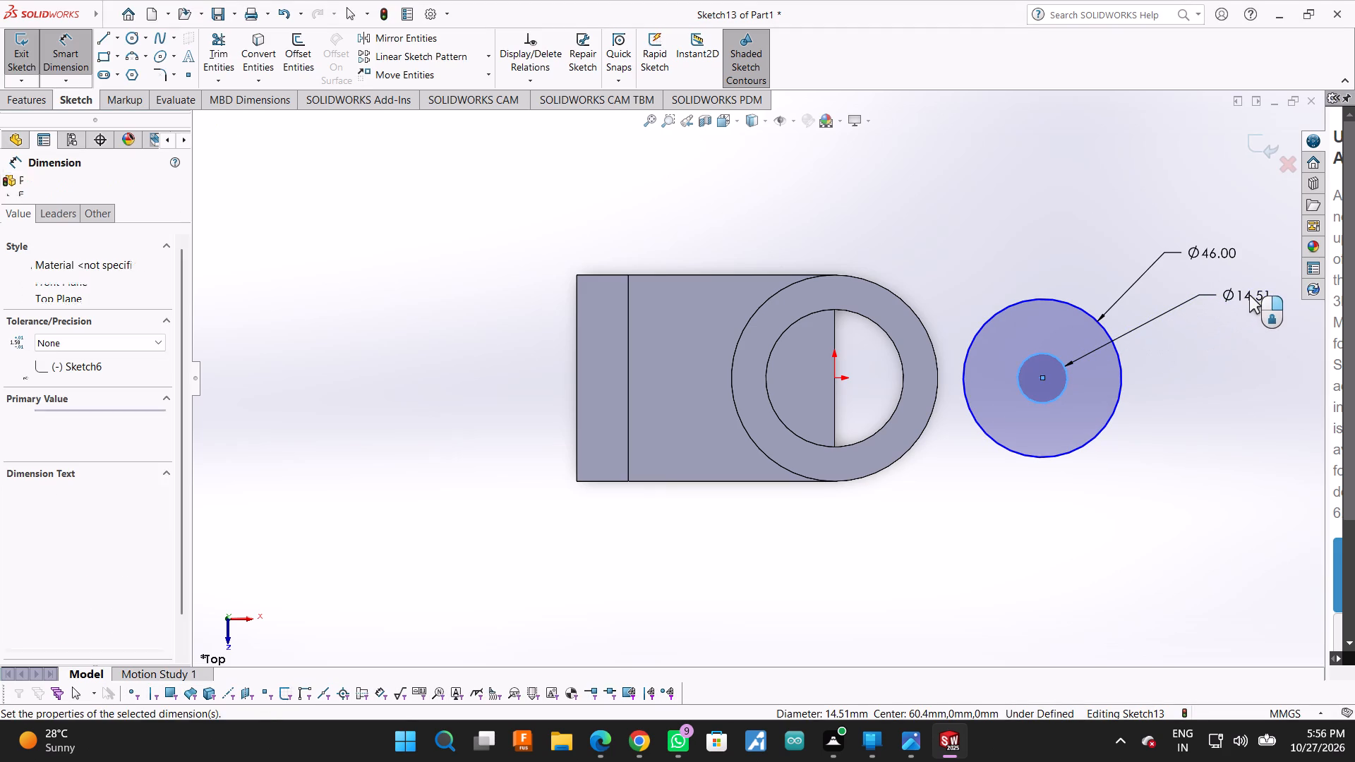
type("20")
key("Return")
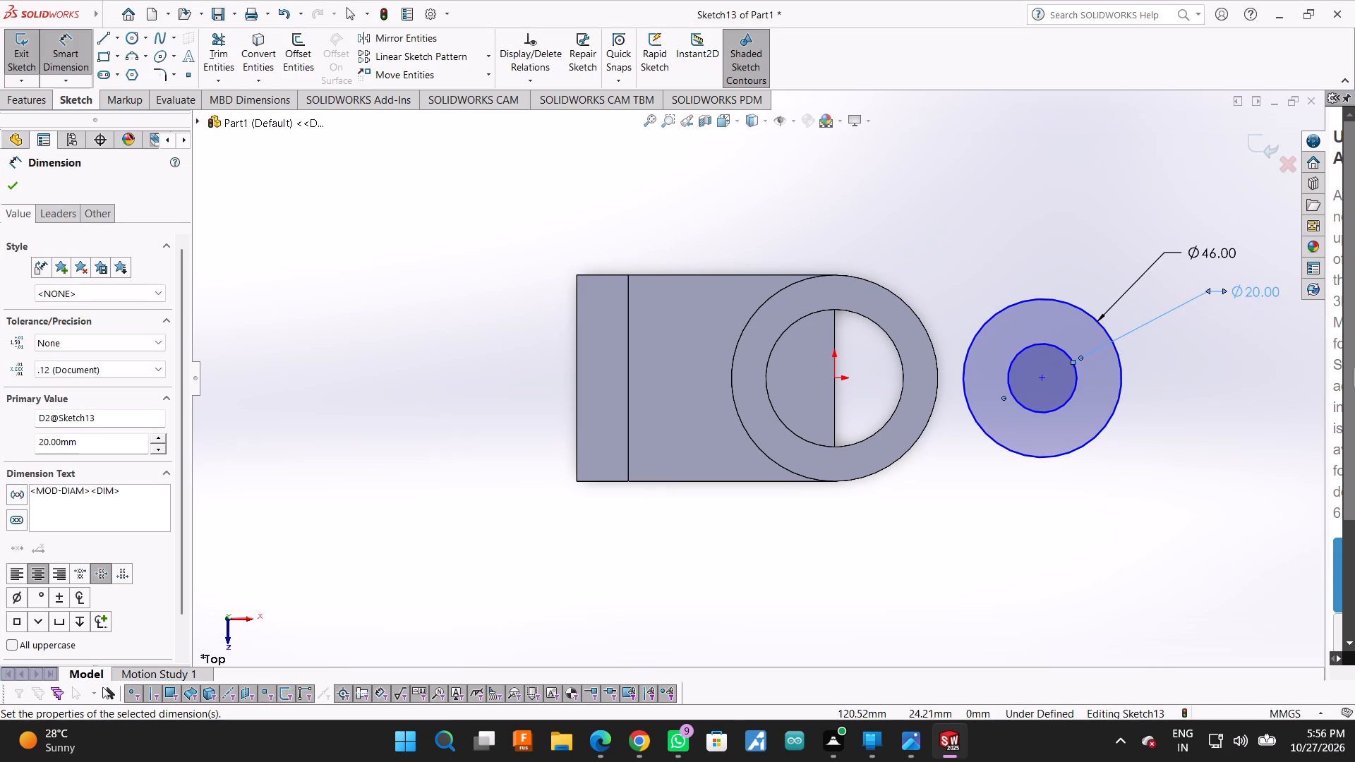
Dimension the circles' common centre 75 mm horizontally from the origin.
left_click(836, 374)
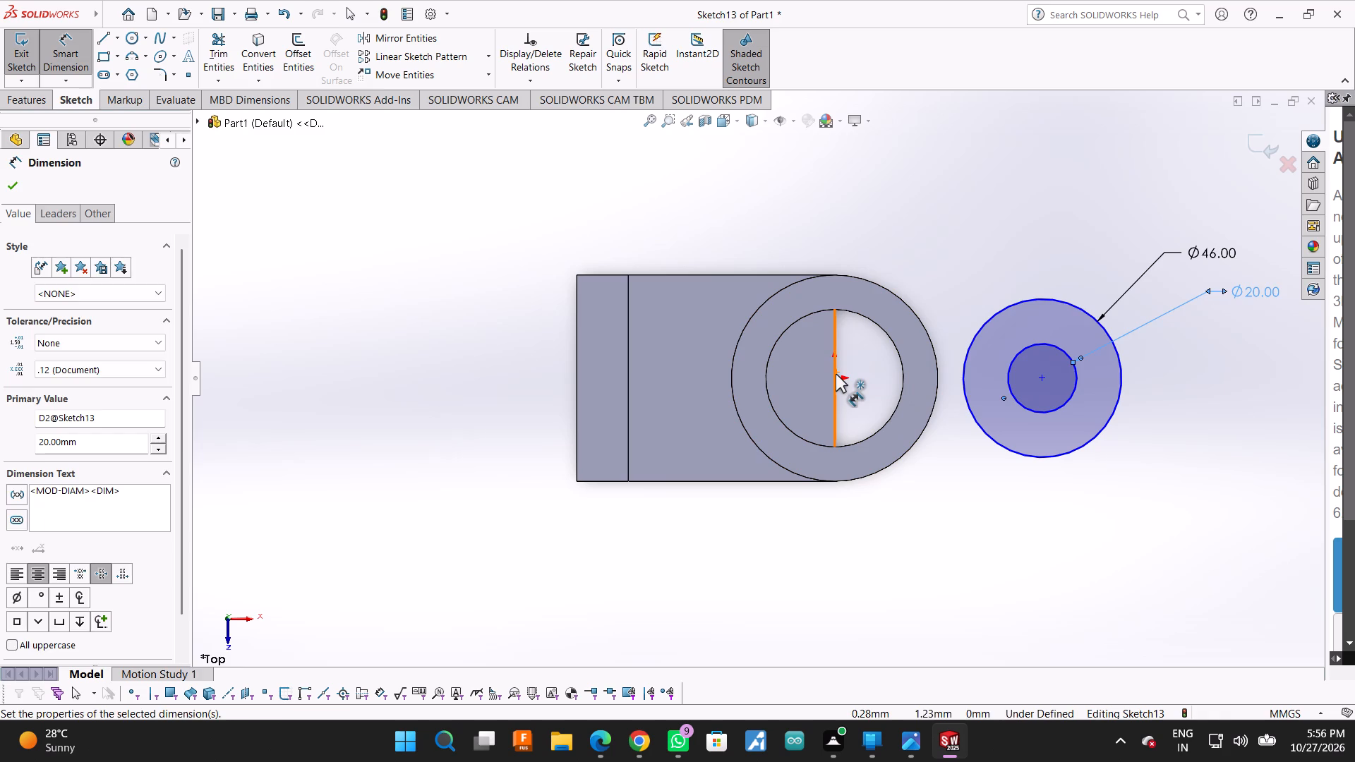
left_click(1039, 375)
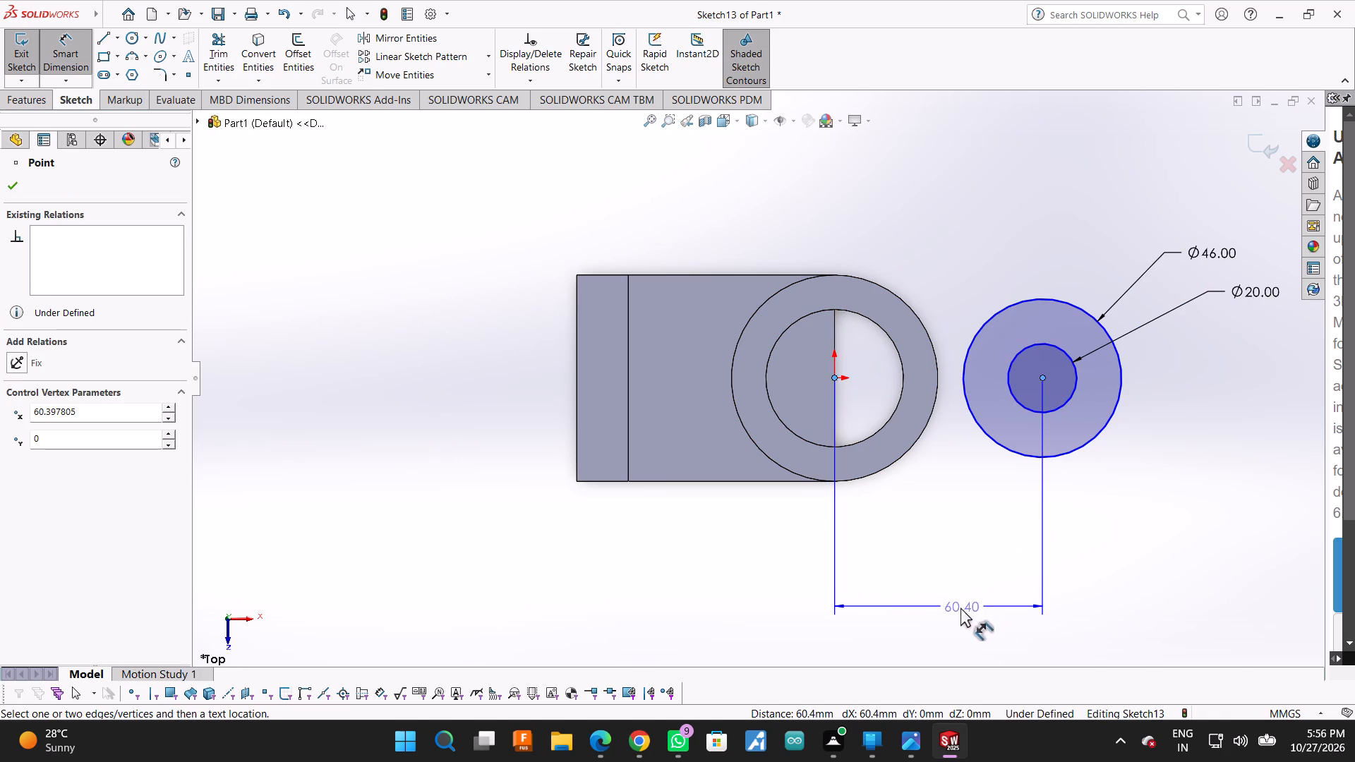
left_click(960, 607)
type("75")
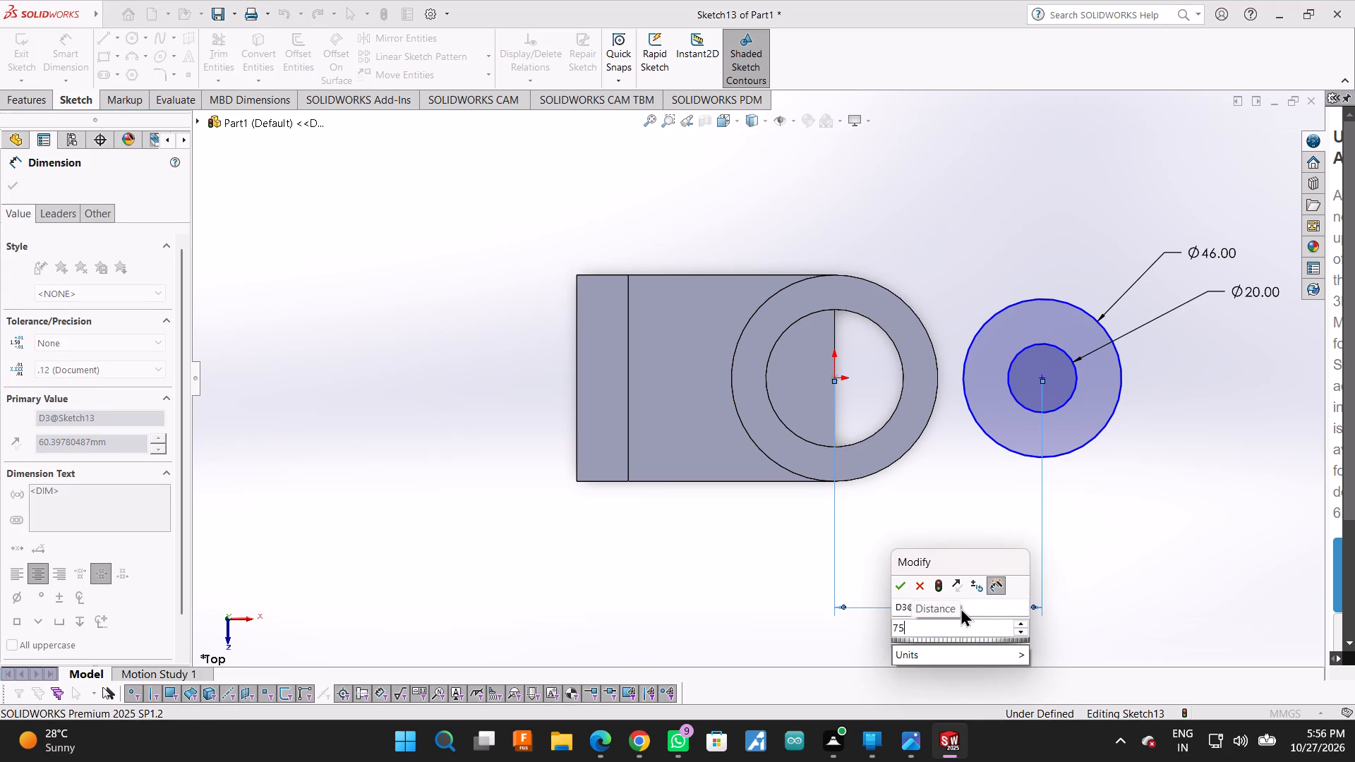
key("Return")
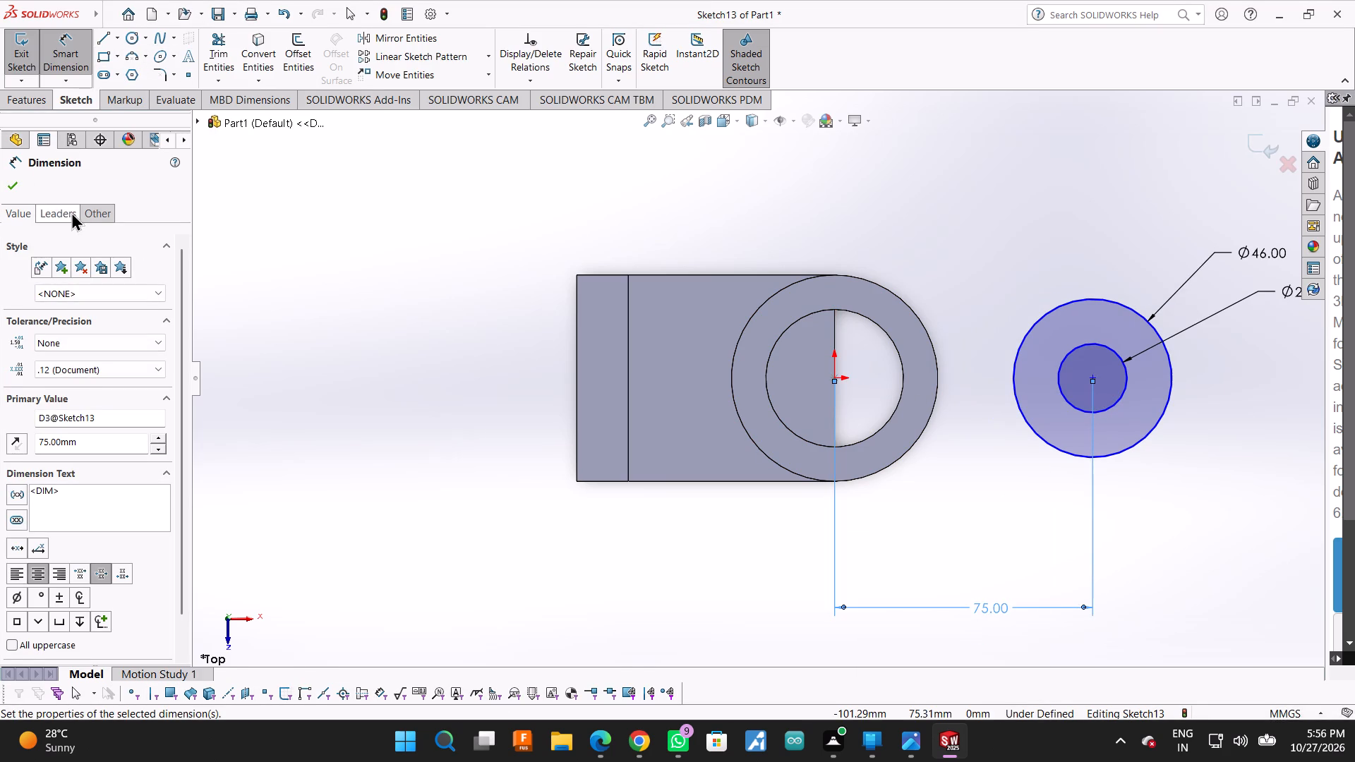
left_click(18, 192)
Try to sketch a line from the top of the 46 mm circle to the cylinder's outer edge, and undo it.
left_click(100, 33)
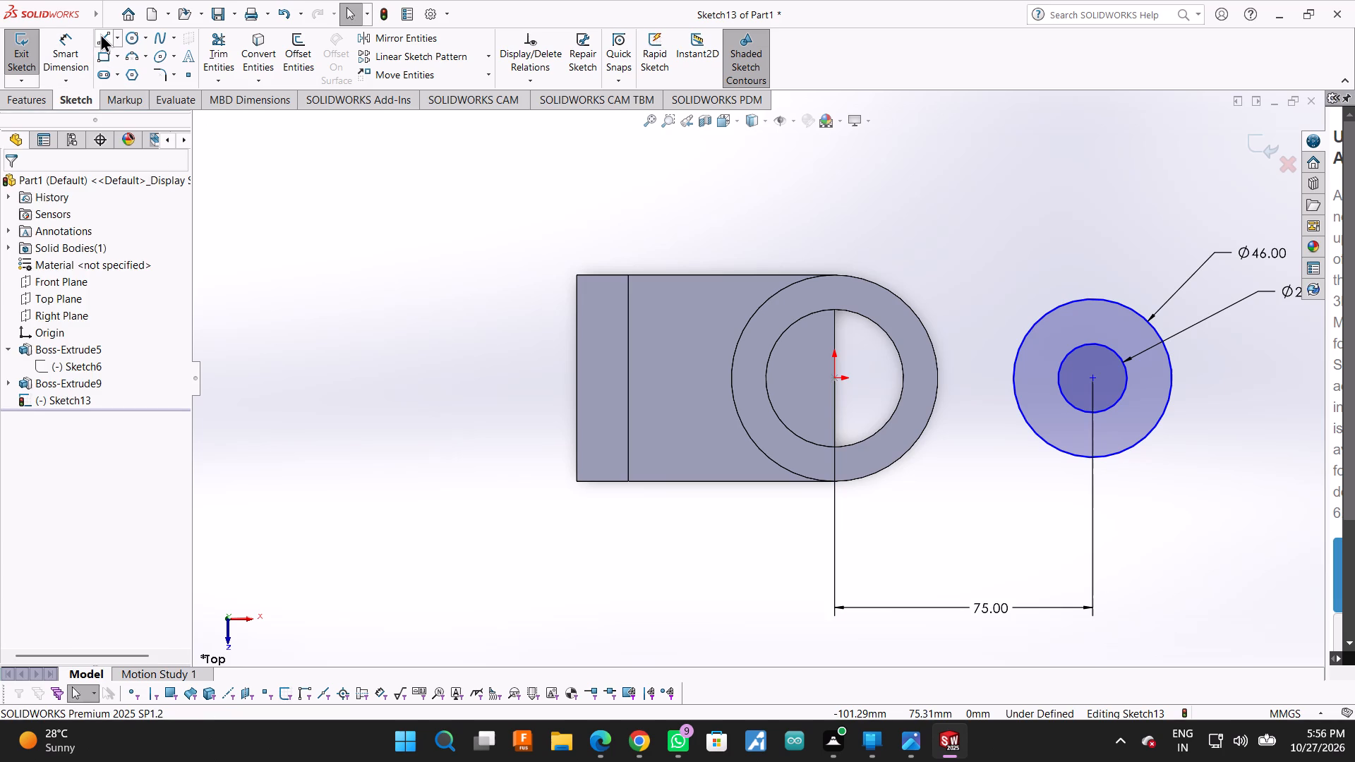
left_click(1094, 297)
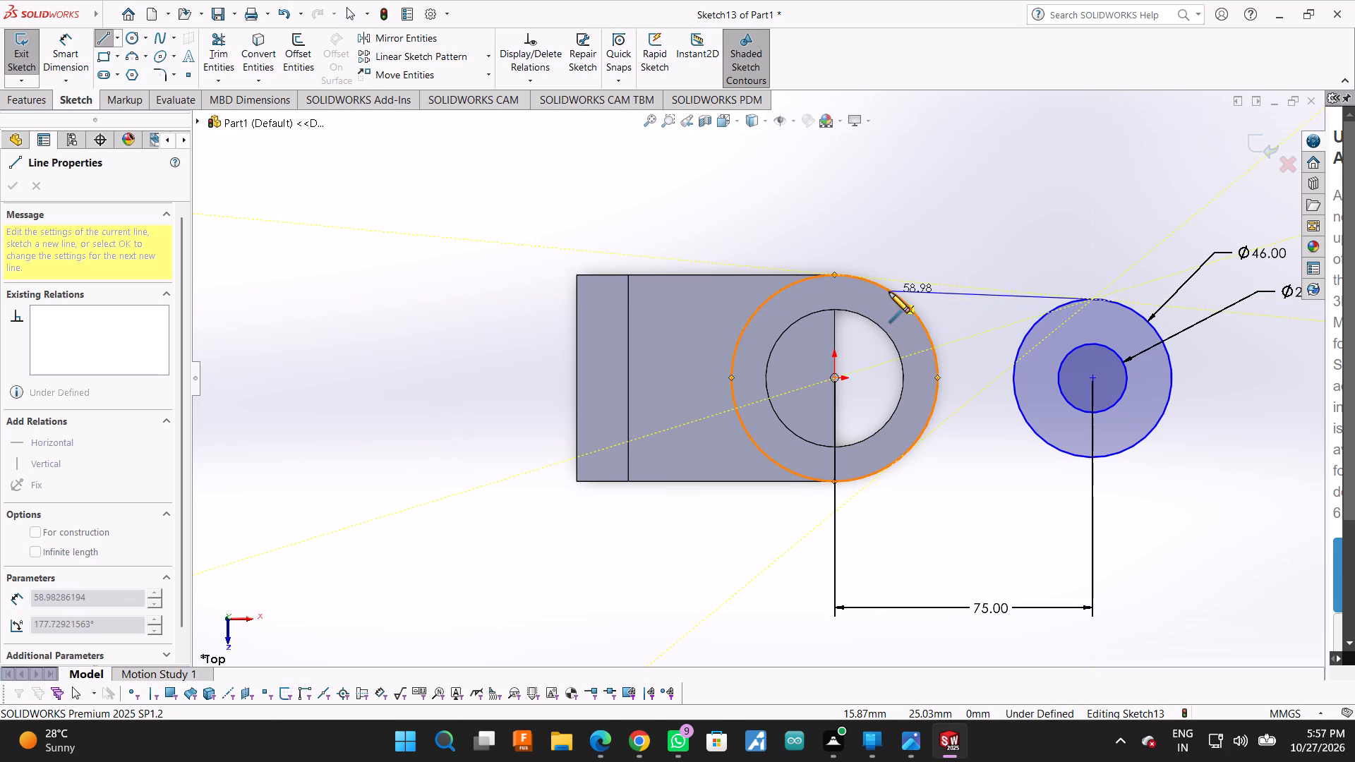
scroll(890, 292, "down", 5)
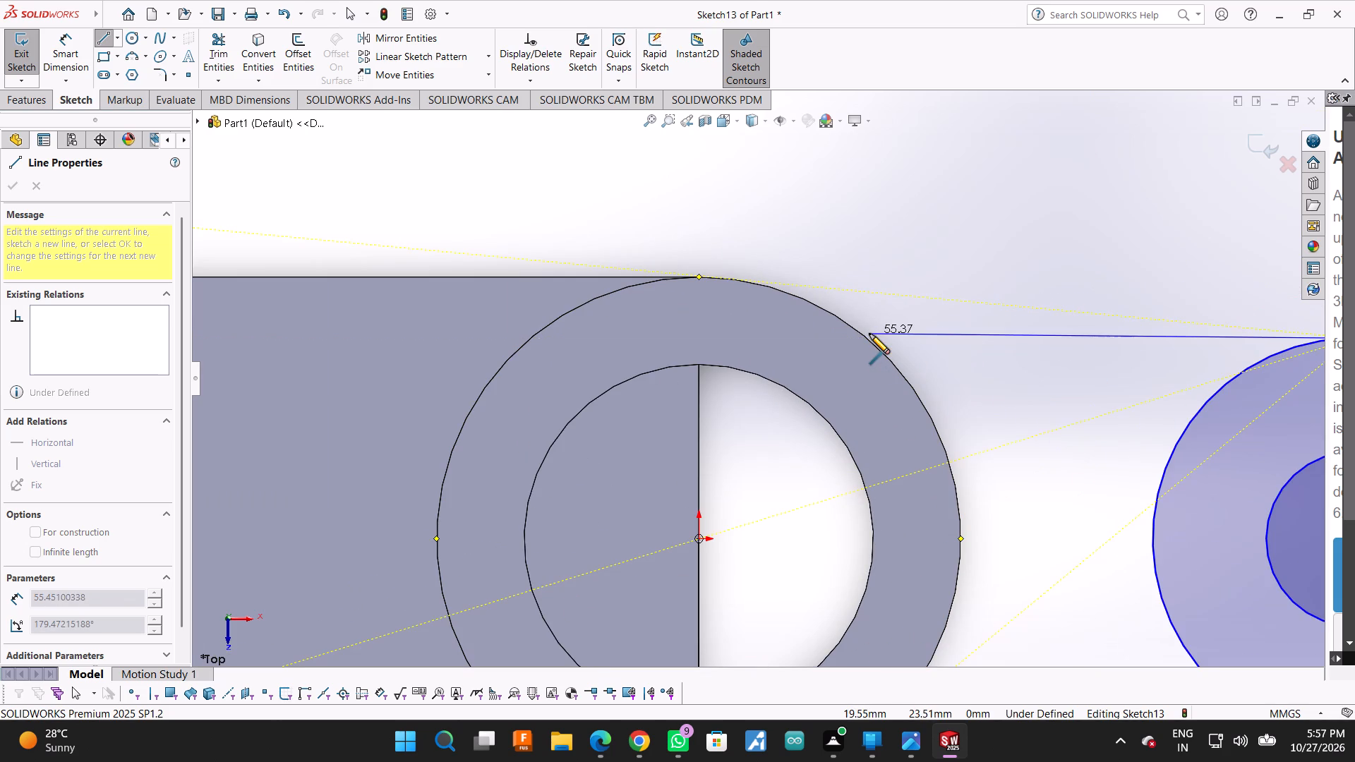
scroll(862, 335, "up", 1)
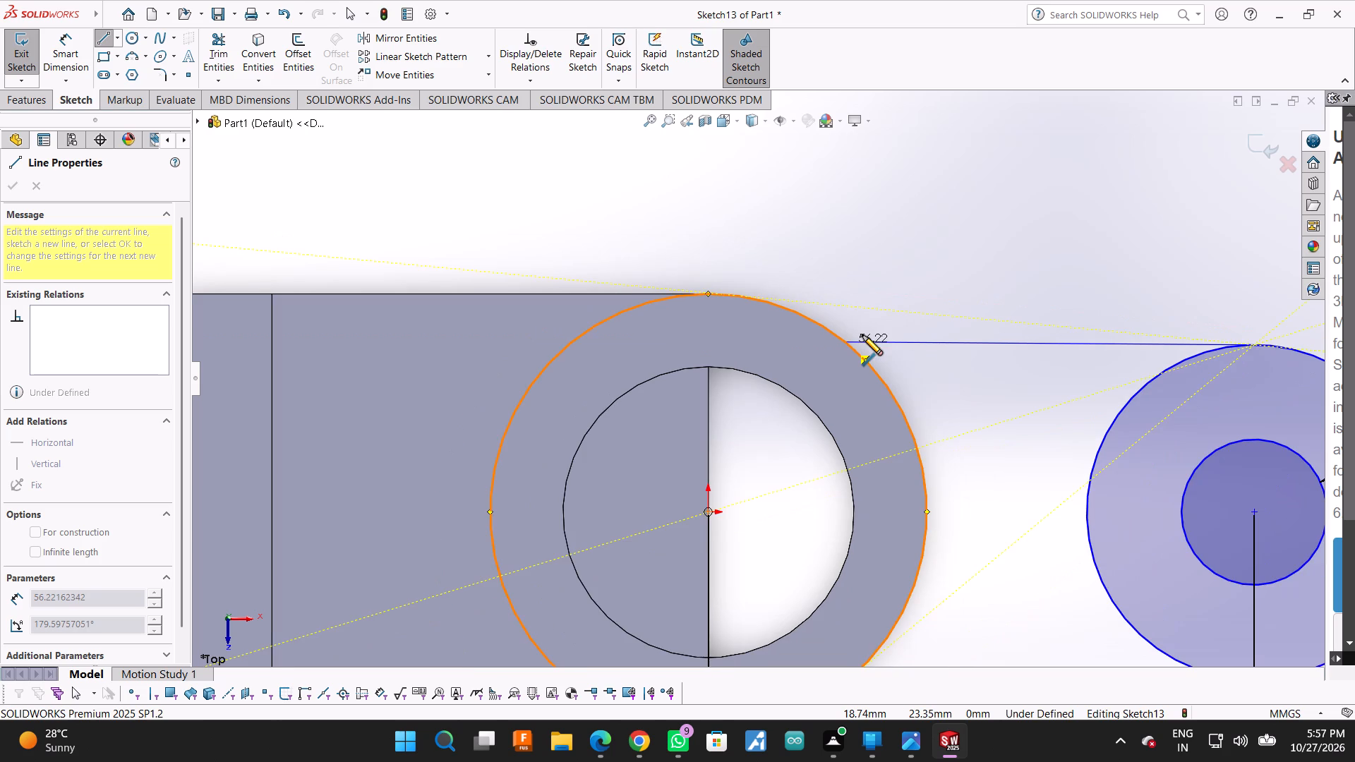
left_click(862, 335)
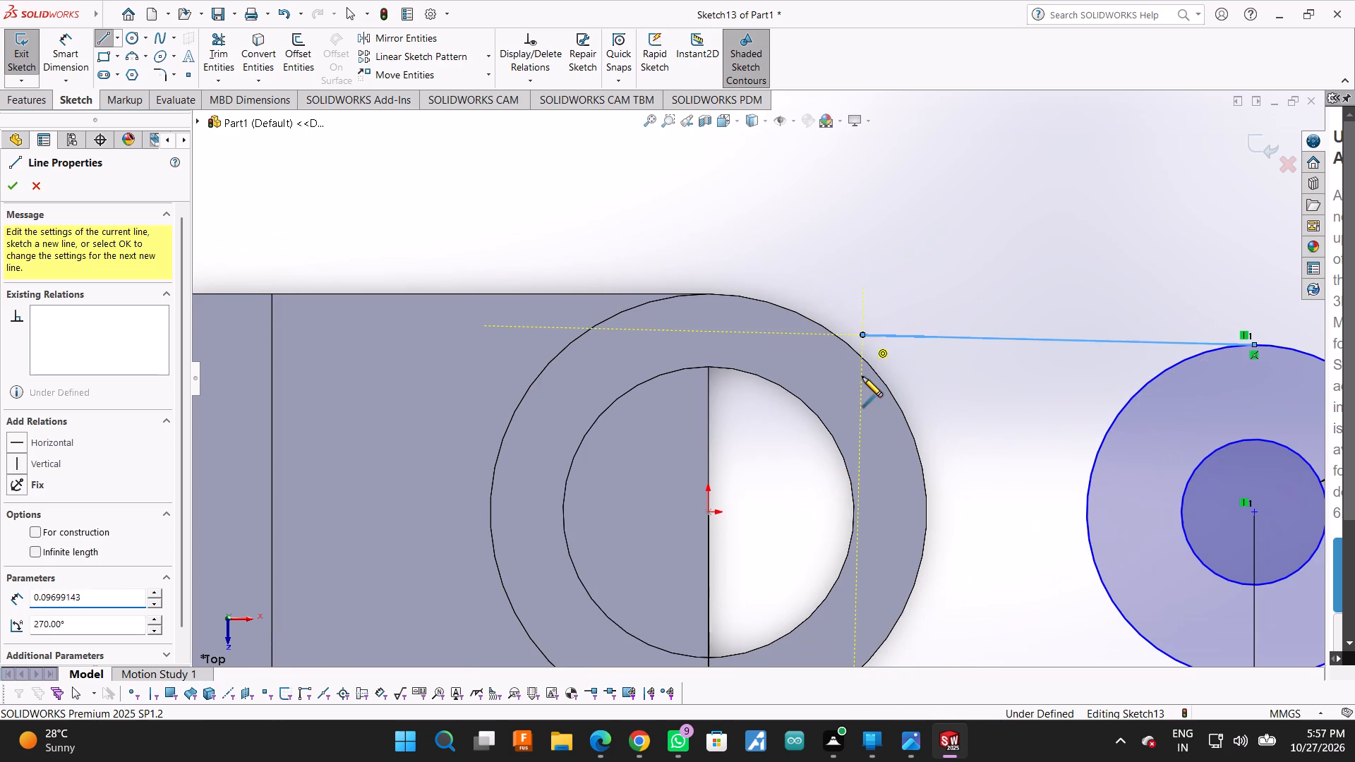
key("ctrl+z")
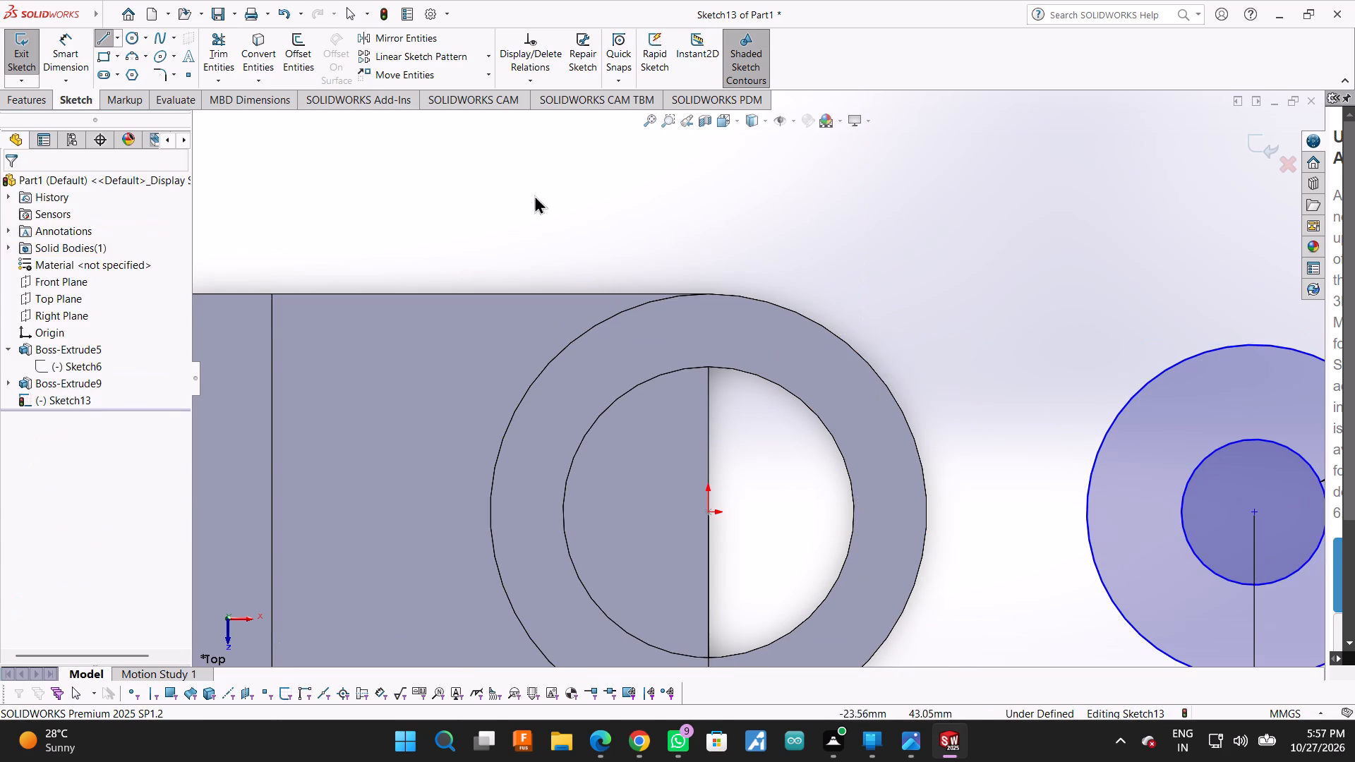
Sketch a line about 56 mm from the 46 mm circle's top to the cylinder's outer edge, continuing about 18 mm down to the bore edge.
left_click(99, 34)
scroll(1242, 421, "up", 3)
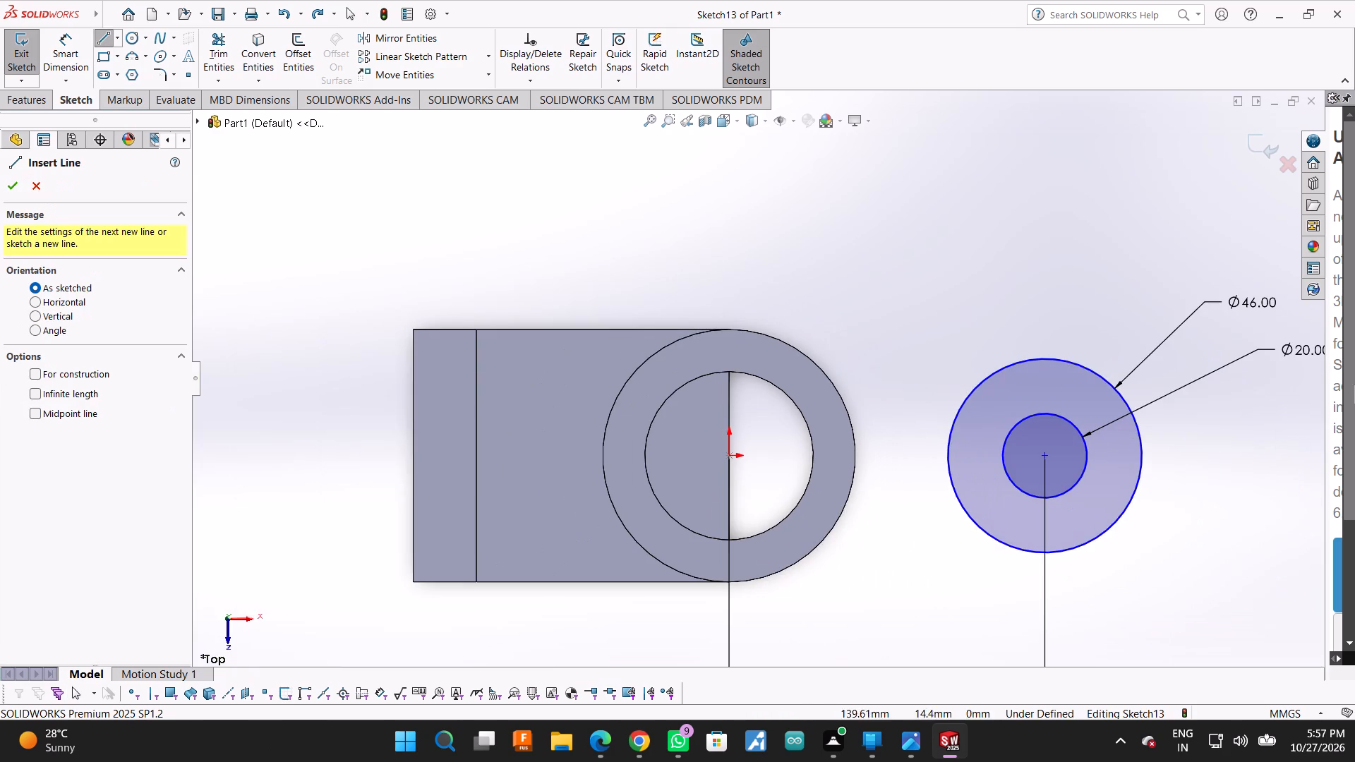
left_click(1044, 356)
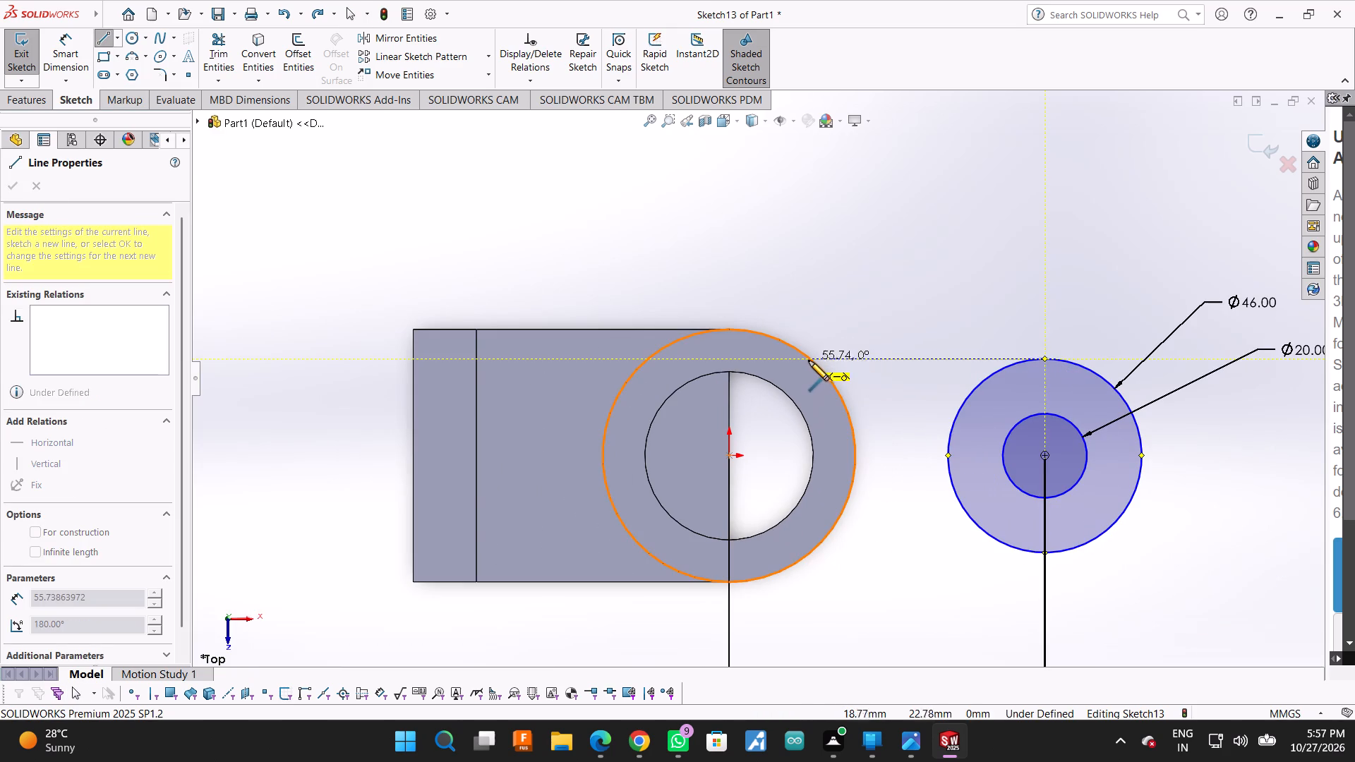
scroll(812, 362, "down", 15)
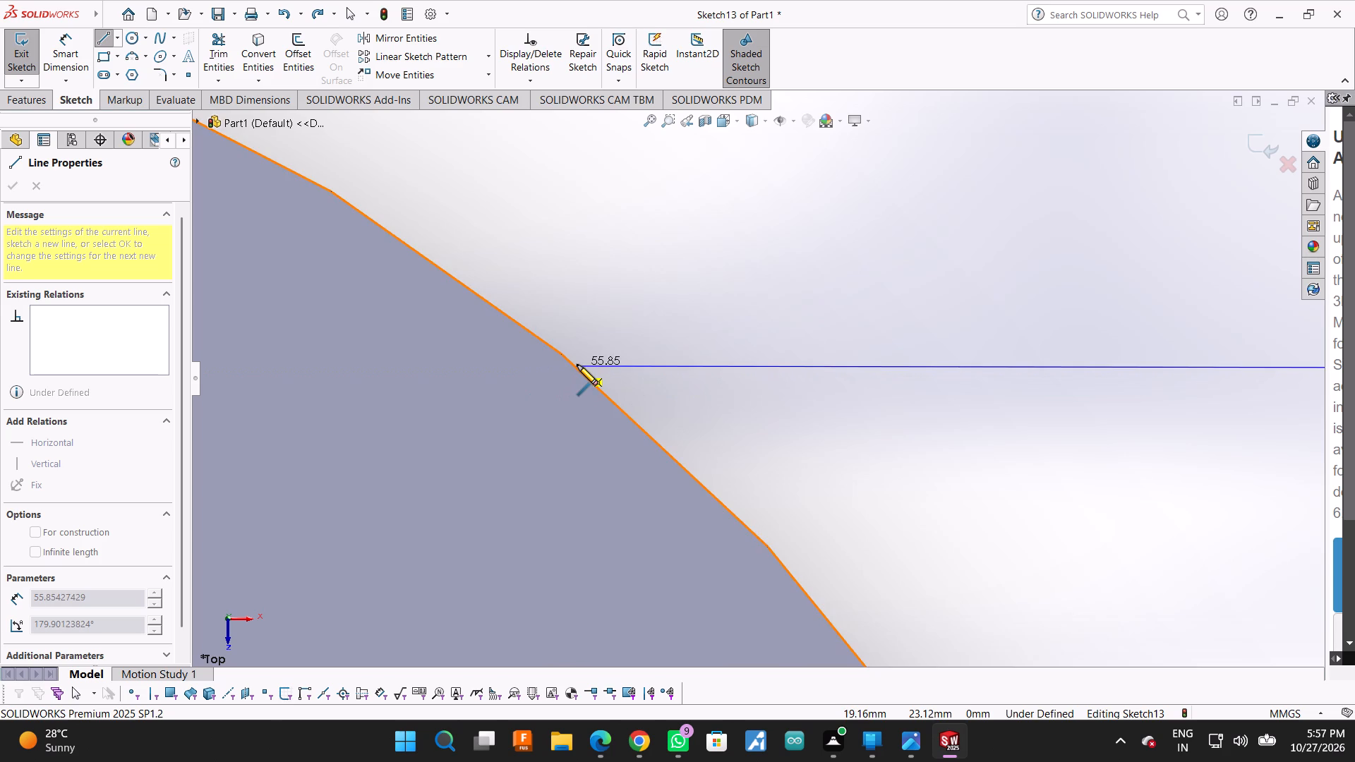
left_click(577, 365)
scroll(607, 435, "up", 12)
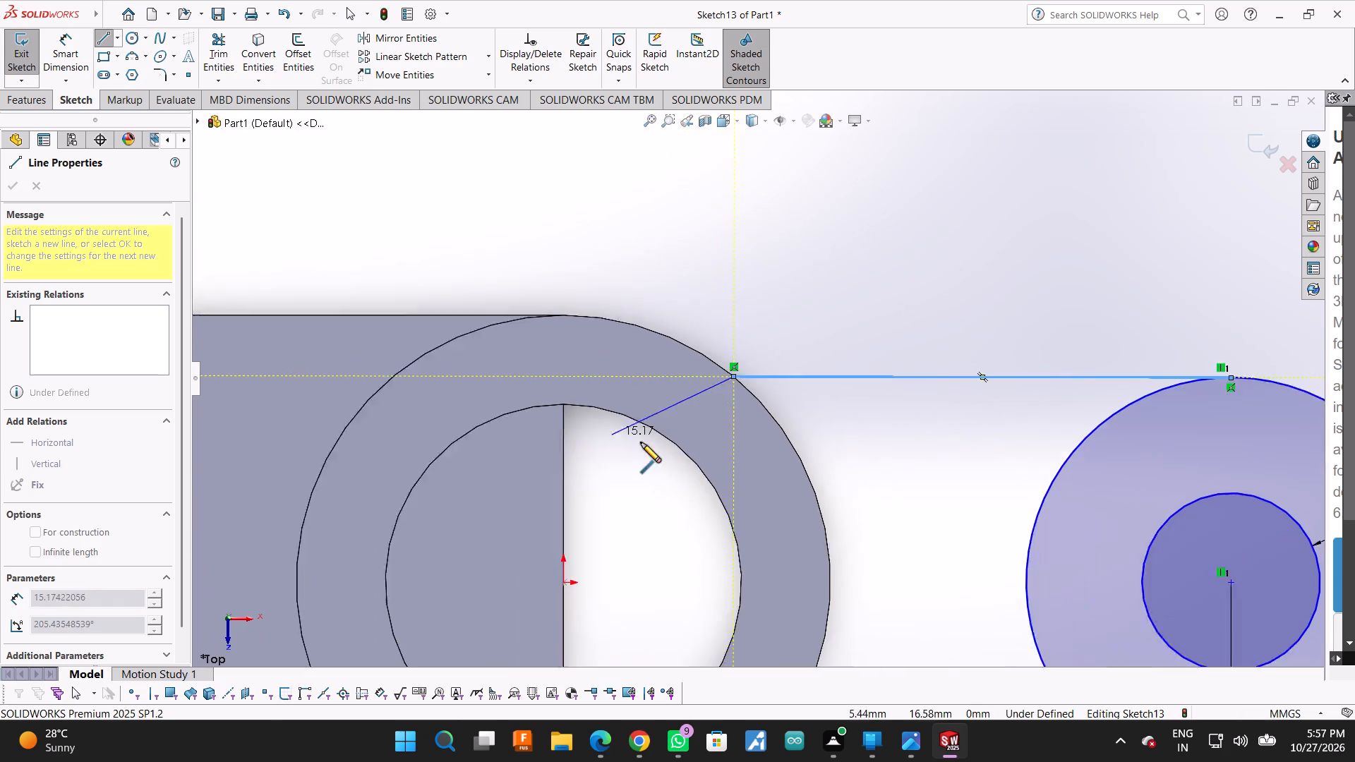
scroll(766, 615, "up", 4)
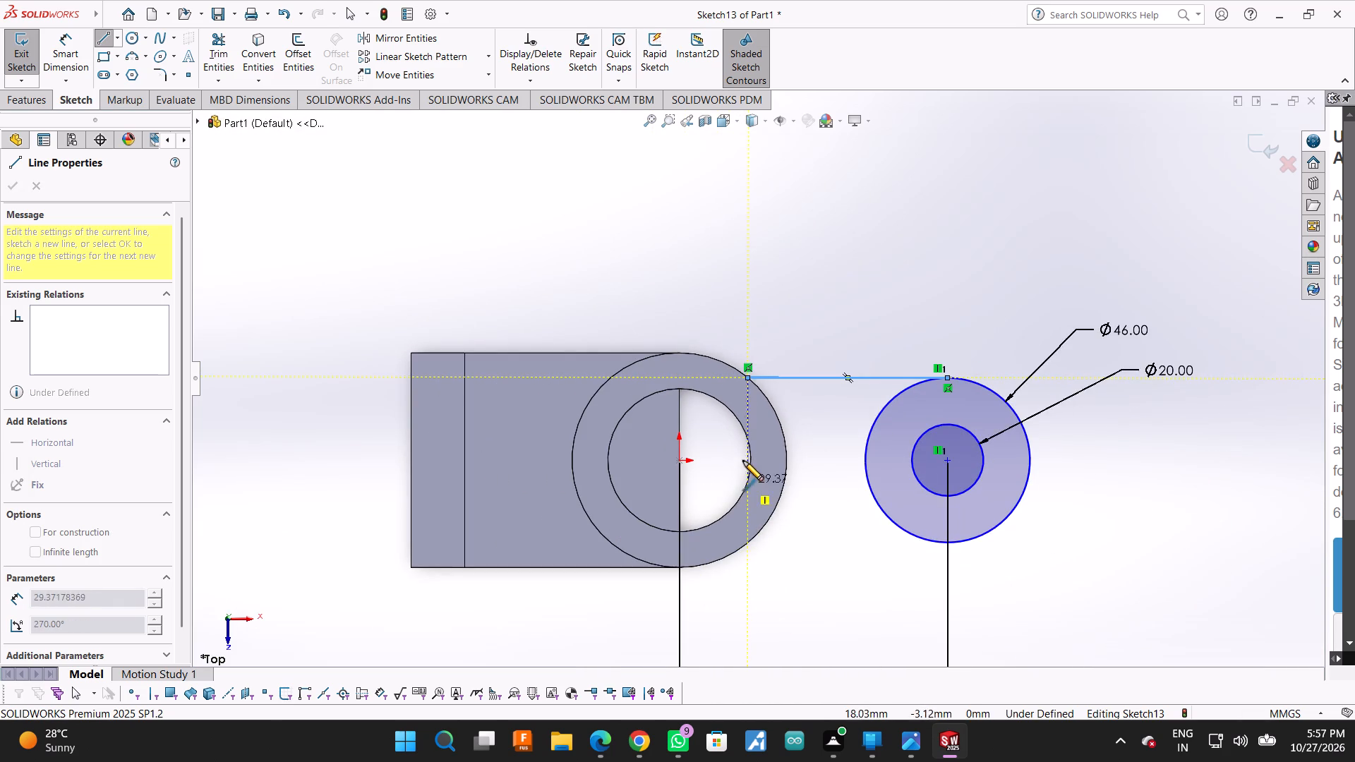
scroll(742, 440, "down", 8)
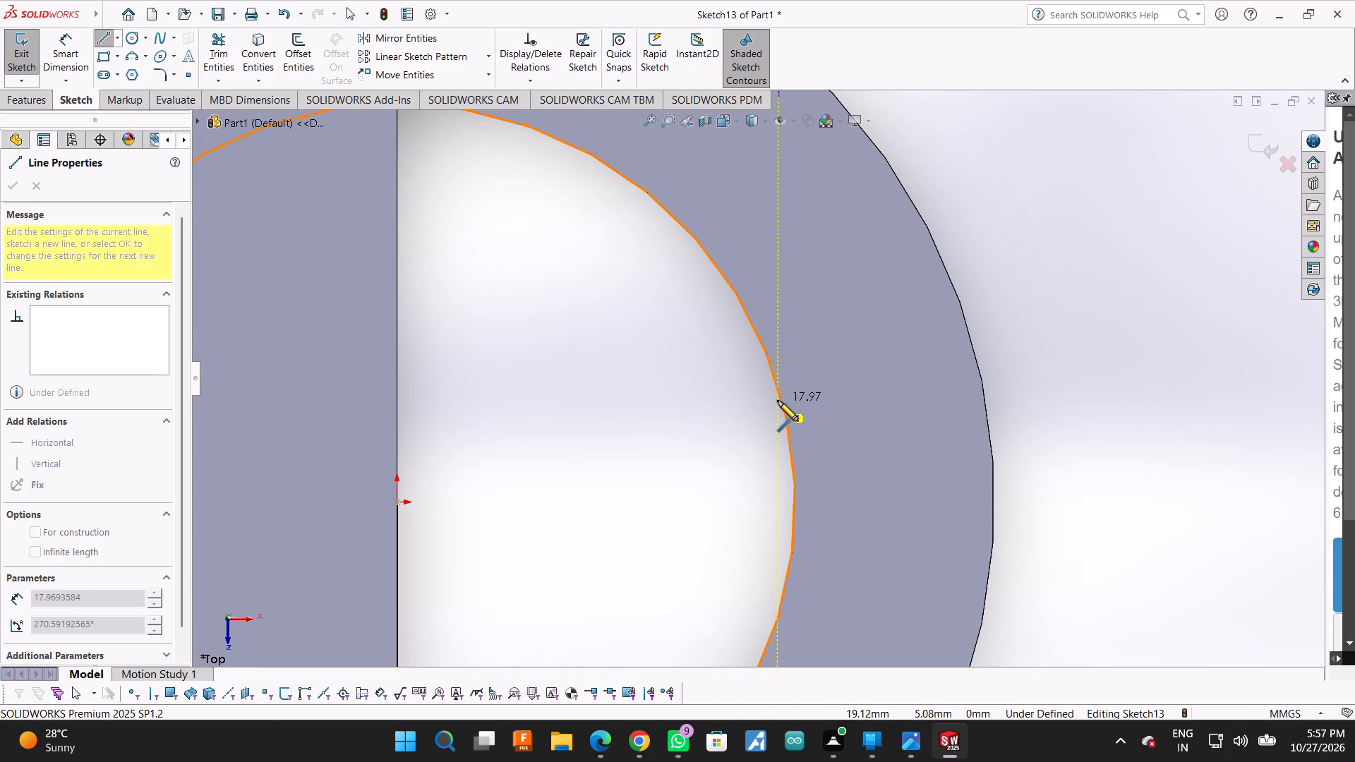
scroll(779, 396, "down", 2)
left_click(779, 396)
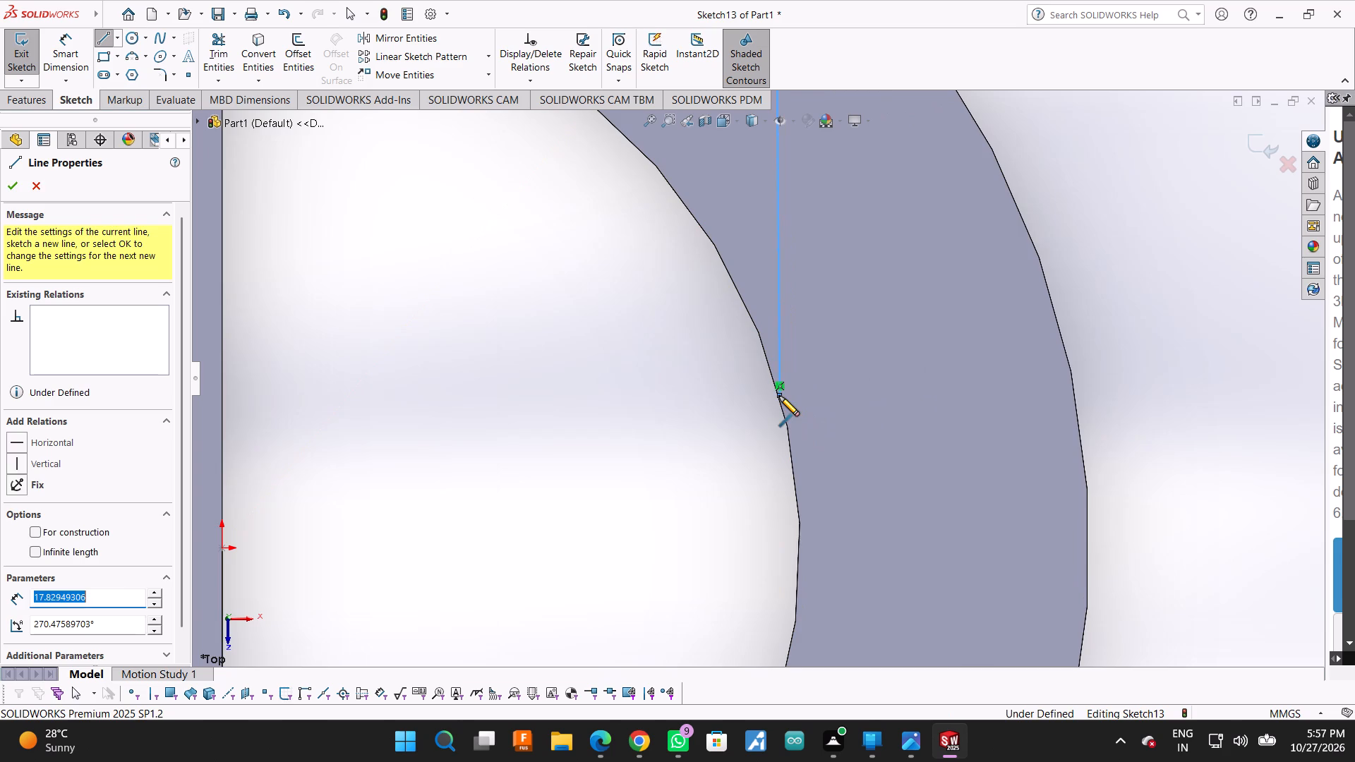
scroll(809, 498, "up", 1)
key("Escape")
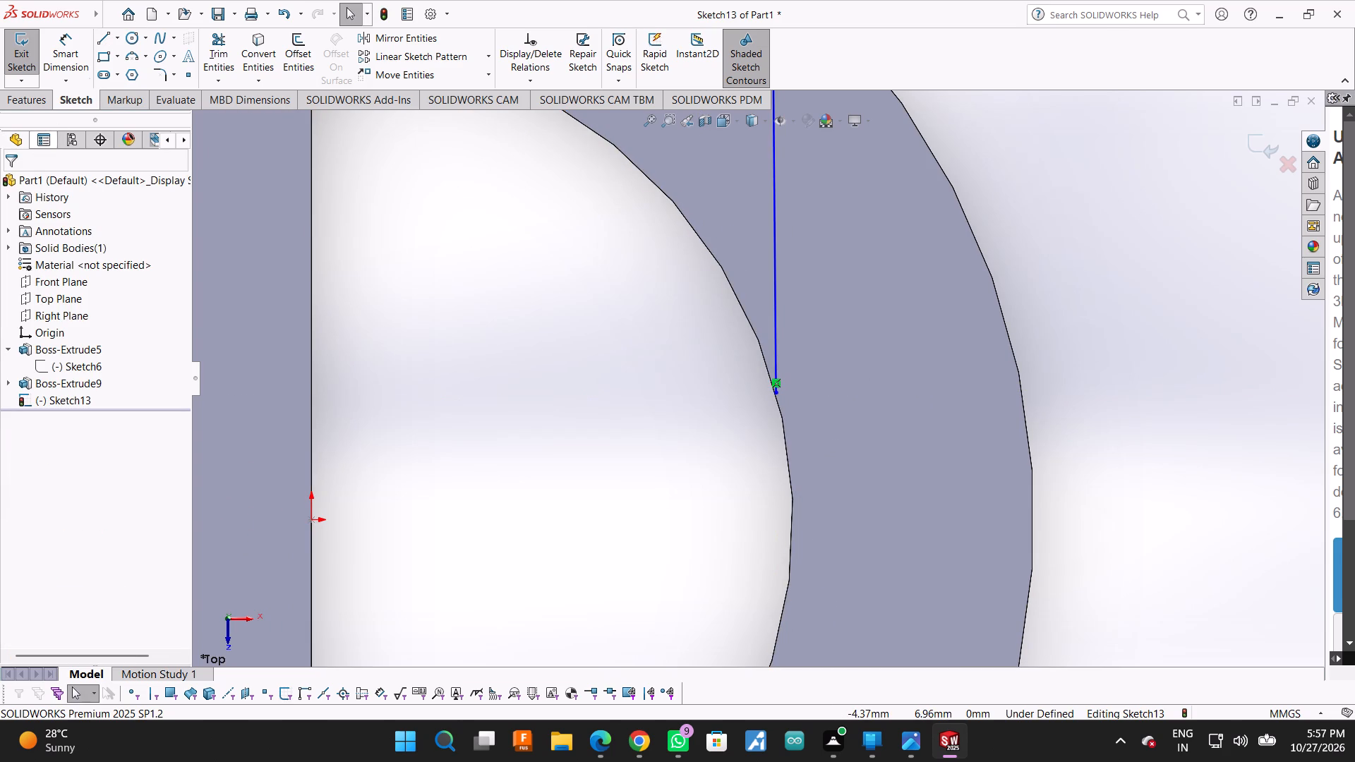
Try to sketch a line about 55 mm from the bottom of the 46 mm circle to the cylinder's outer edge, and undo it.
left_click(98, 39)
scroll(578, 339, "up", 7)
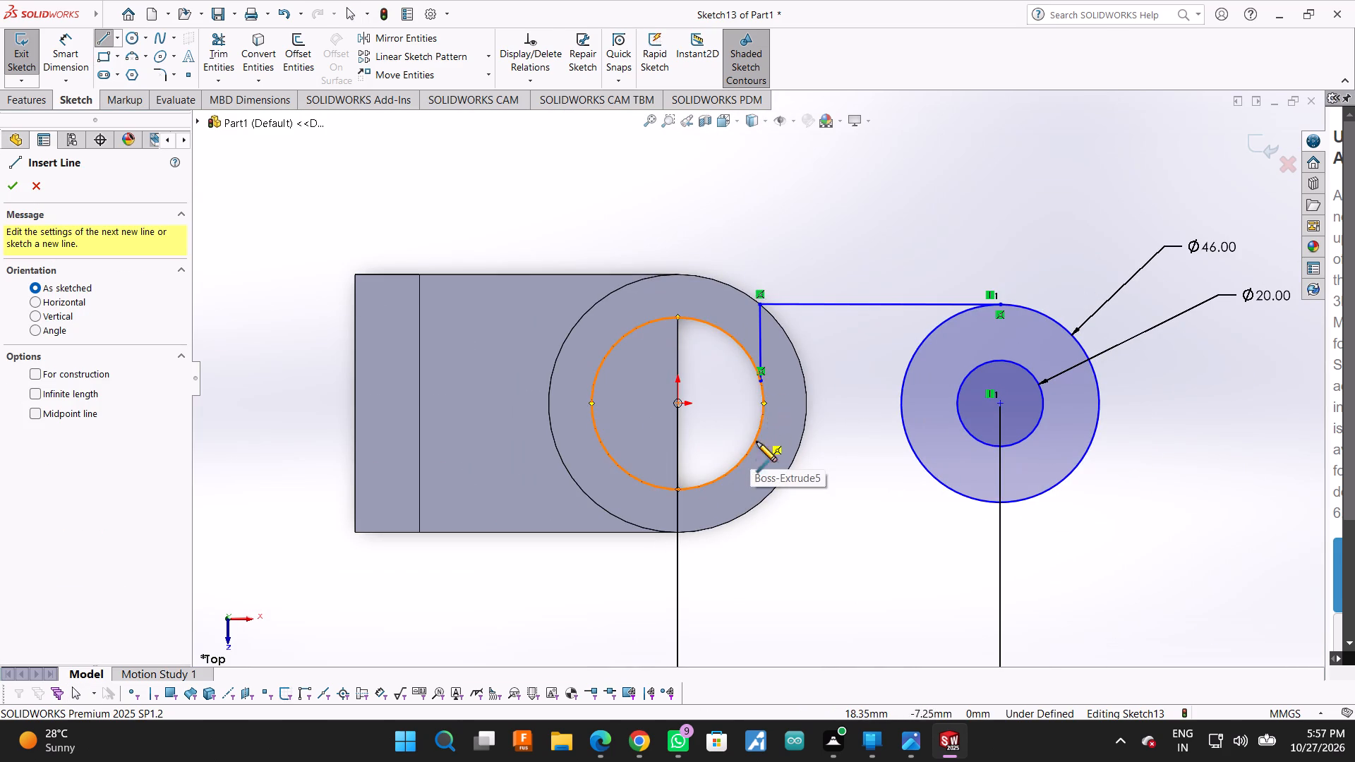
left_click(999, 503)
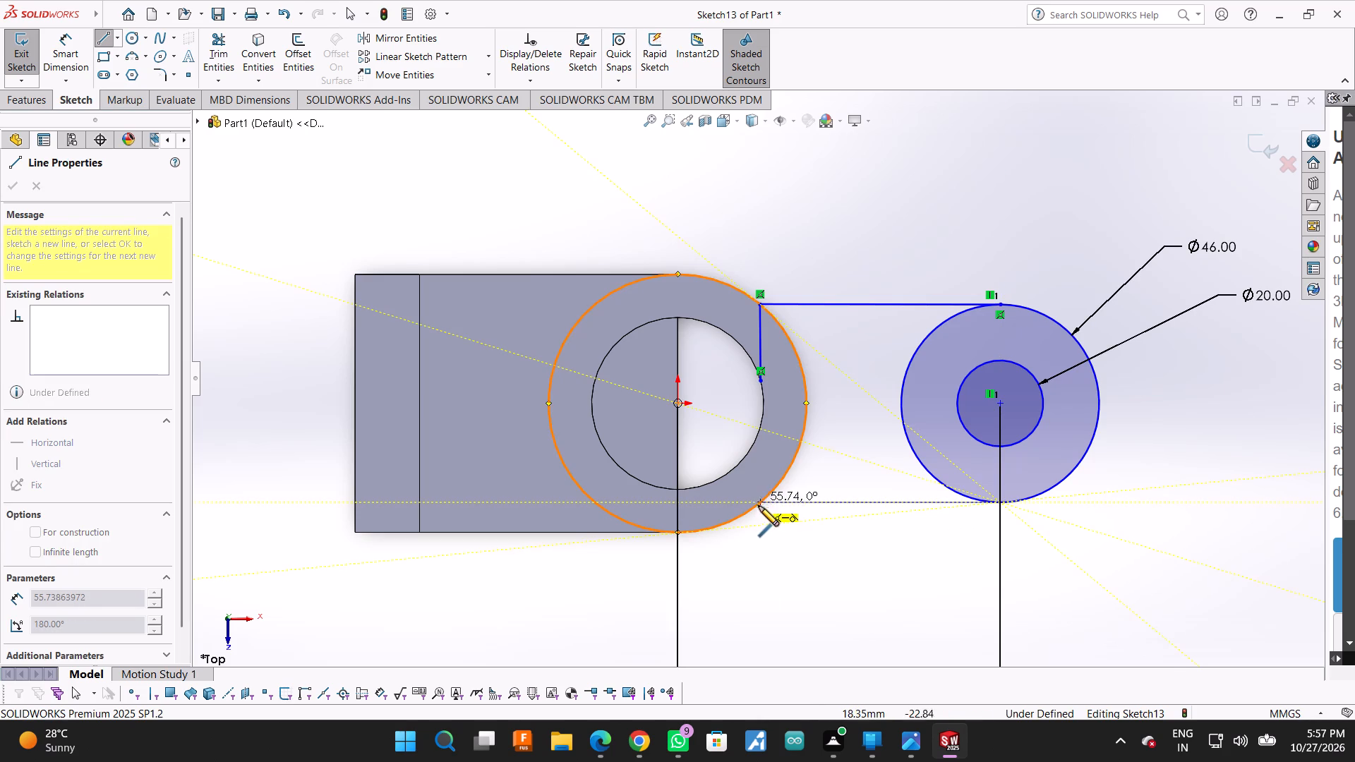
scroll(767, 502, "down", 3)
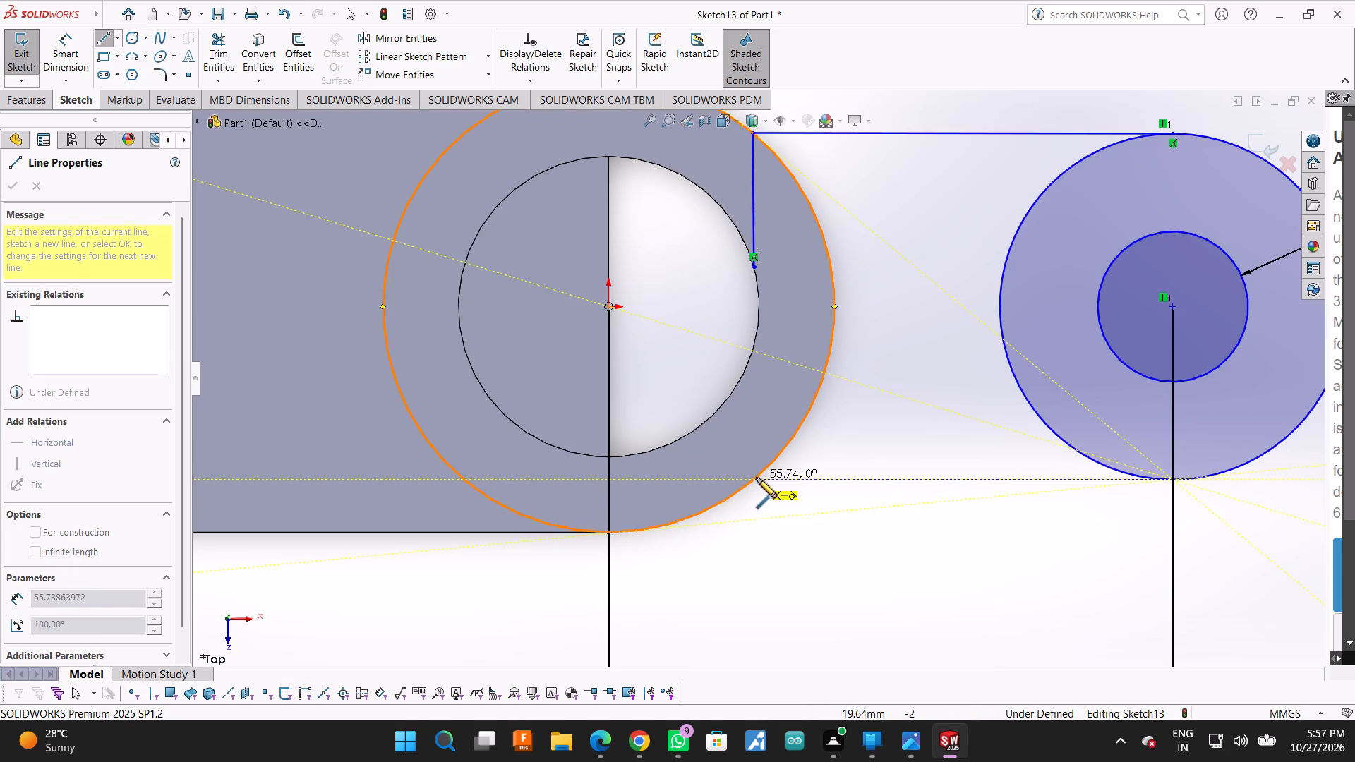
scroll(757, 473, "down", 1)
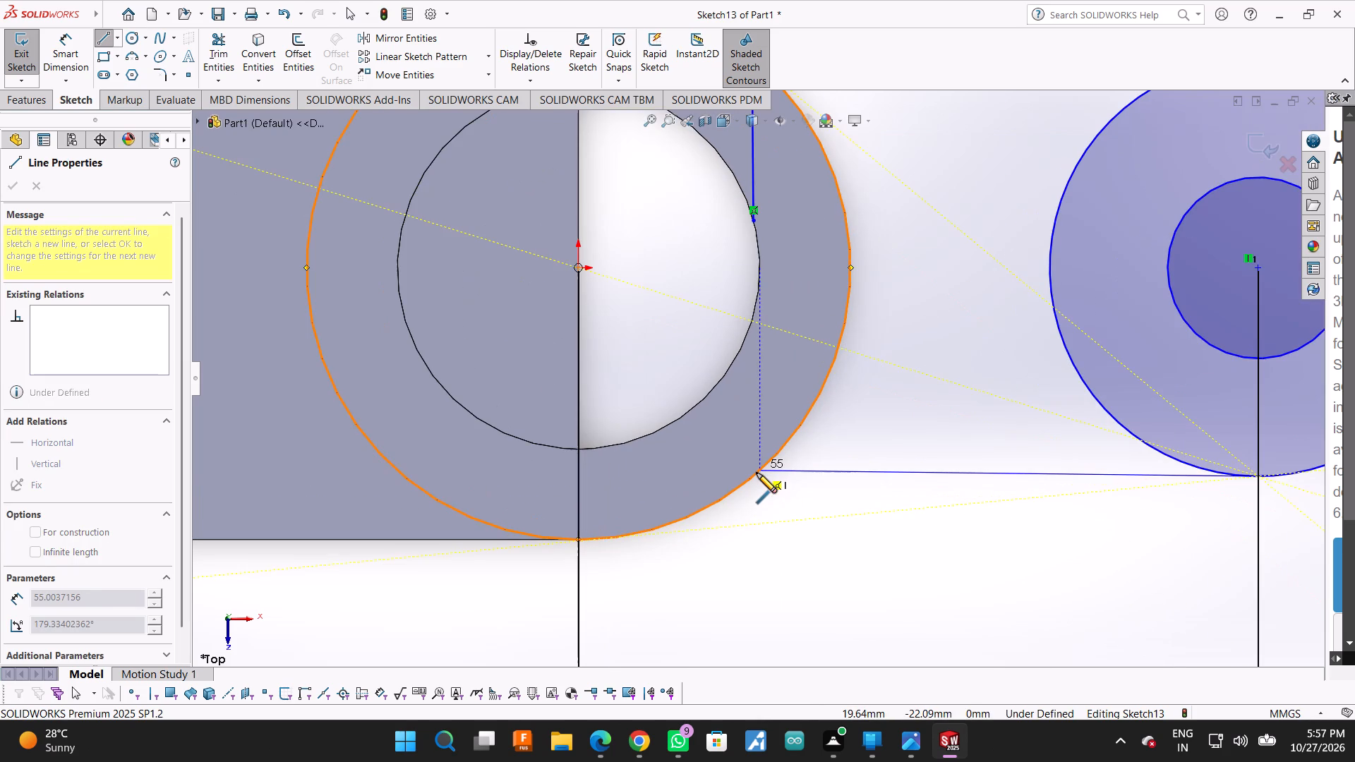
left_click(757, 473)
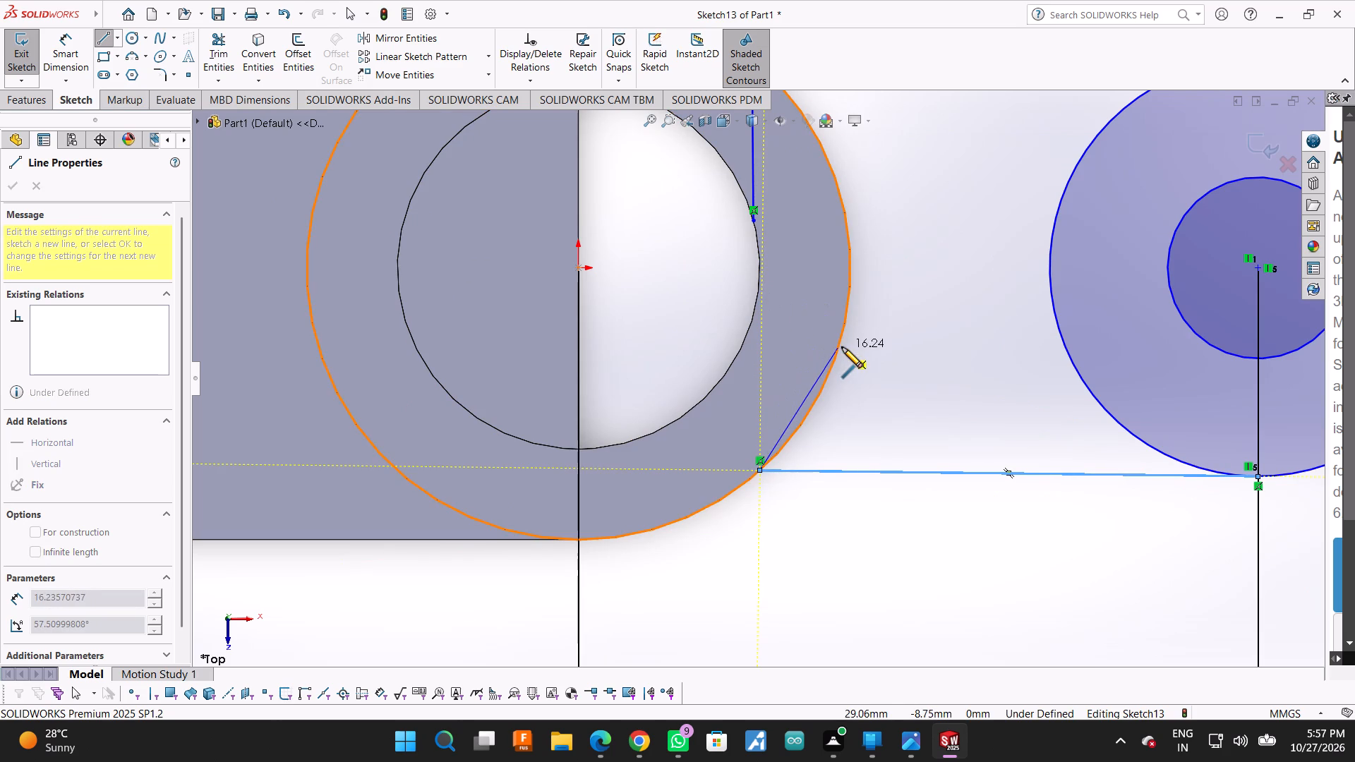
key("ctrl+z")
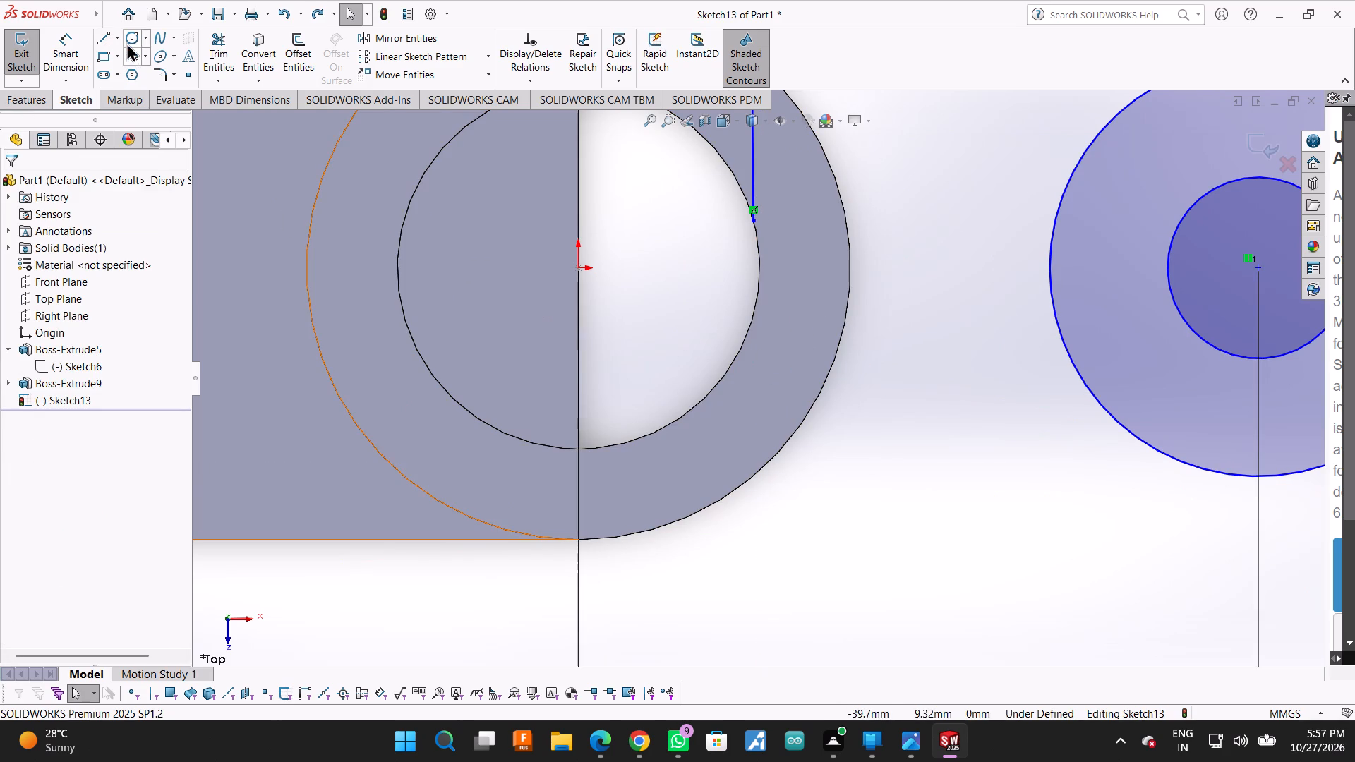
Sketch a circle of 20 mm radius centred on the origin, matching the cylinder's bore.
left_click(126, 41)
left_click(576, 269)
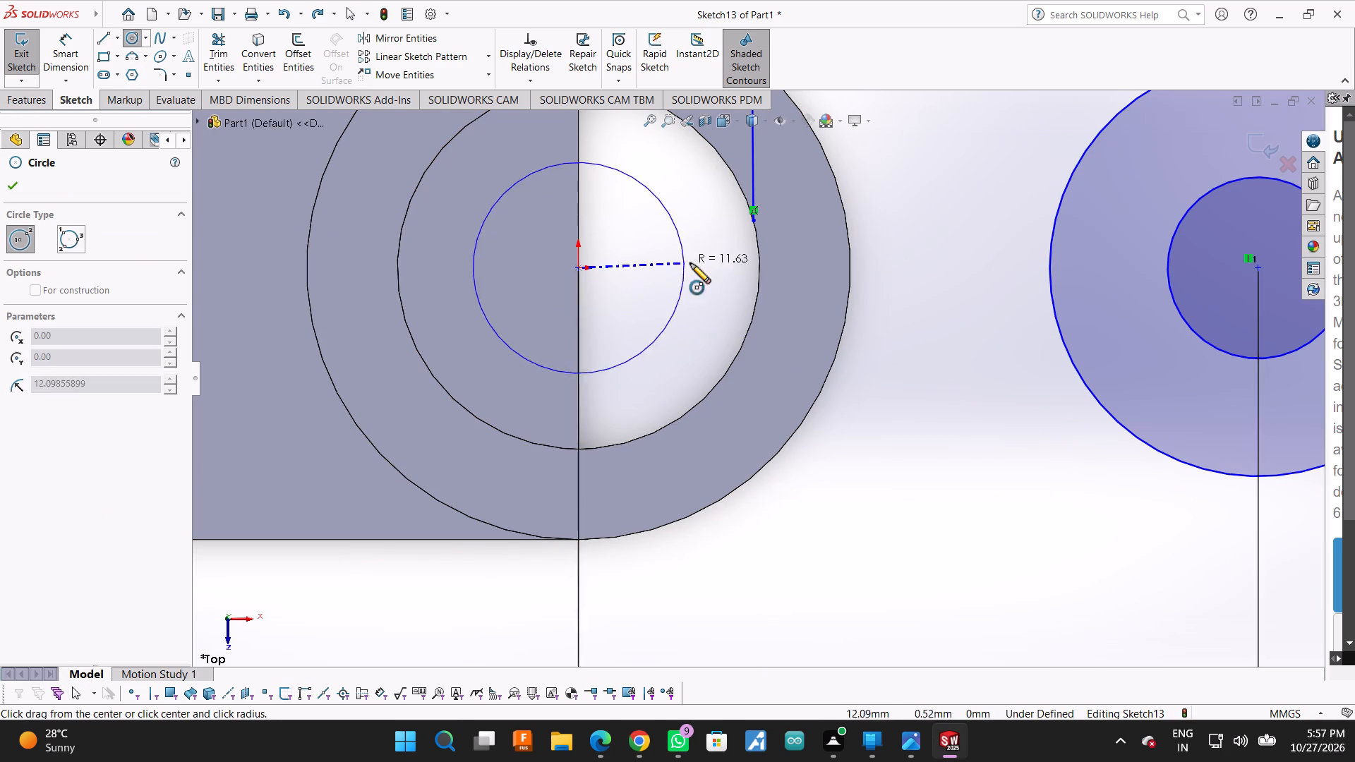
left_click(761, 281)
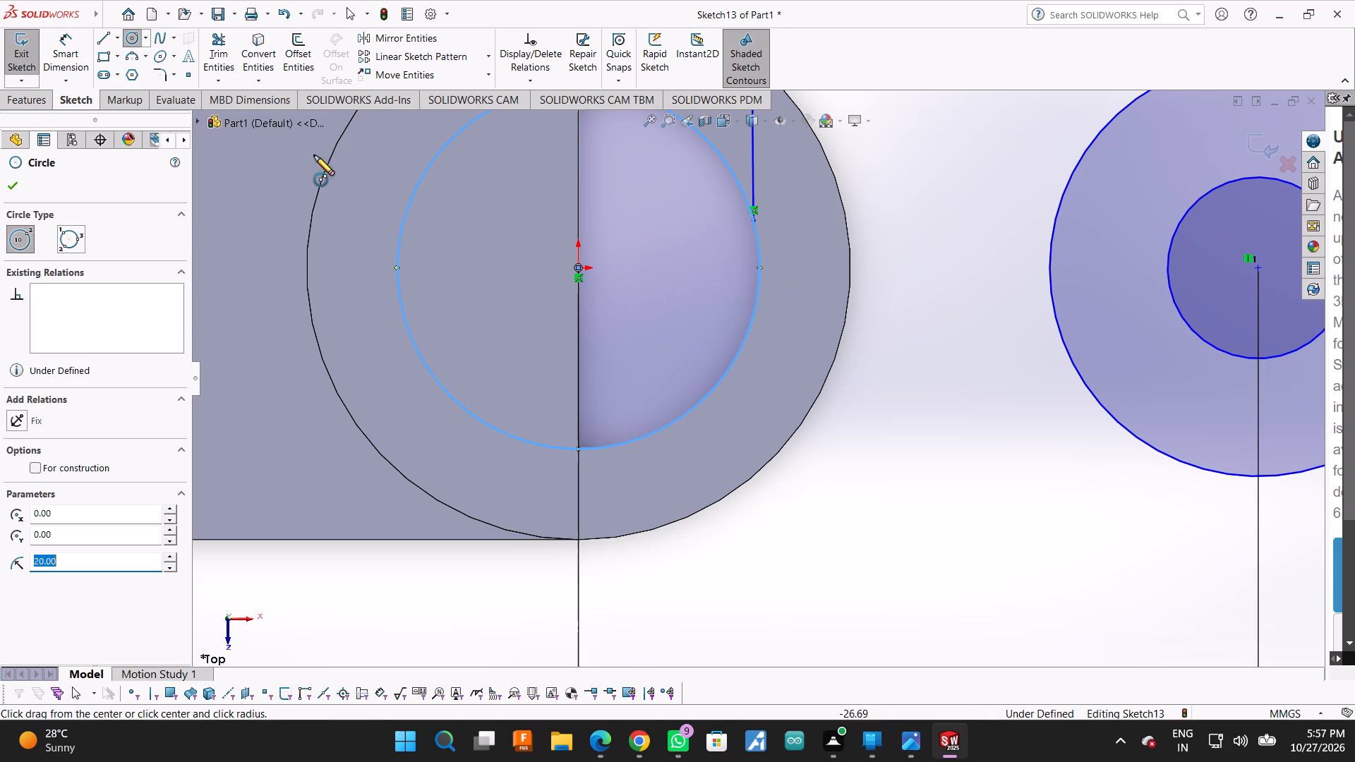
left_click(17, 183)
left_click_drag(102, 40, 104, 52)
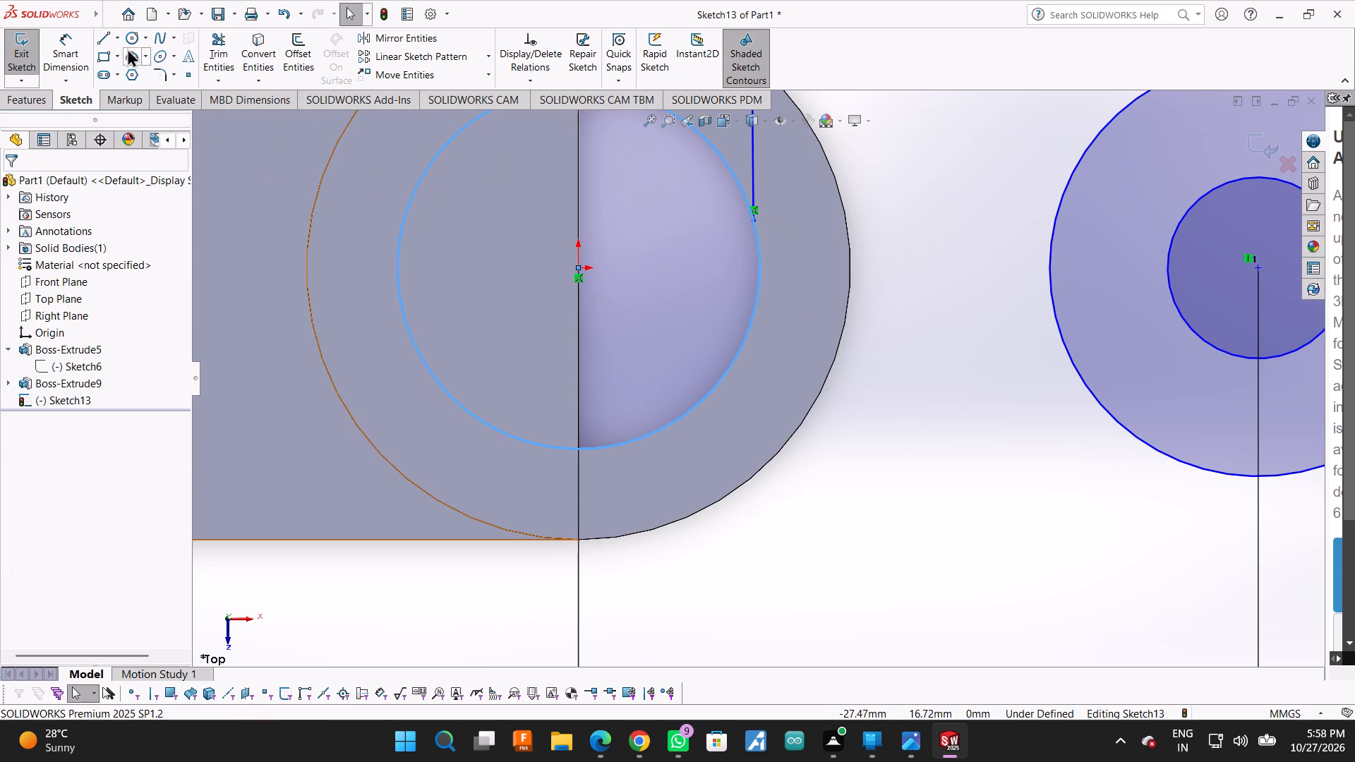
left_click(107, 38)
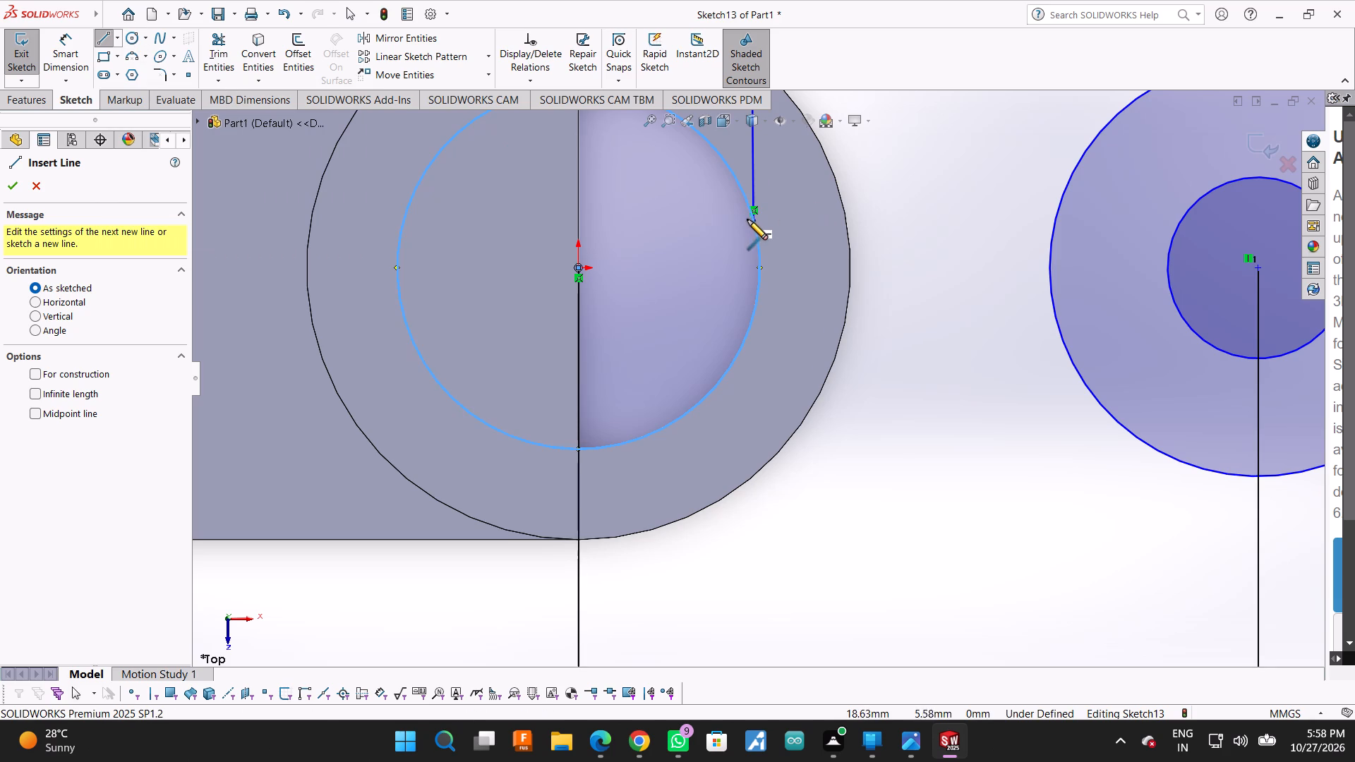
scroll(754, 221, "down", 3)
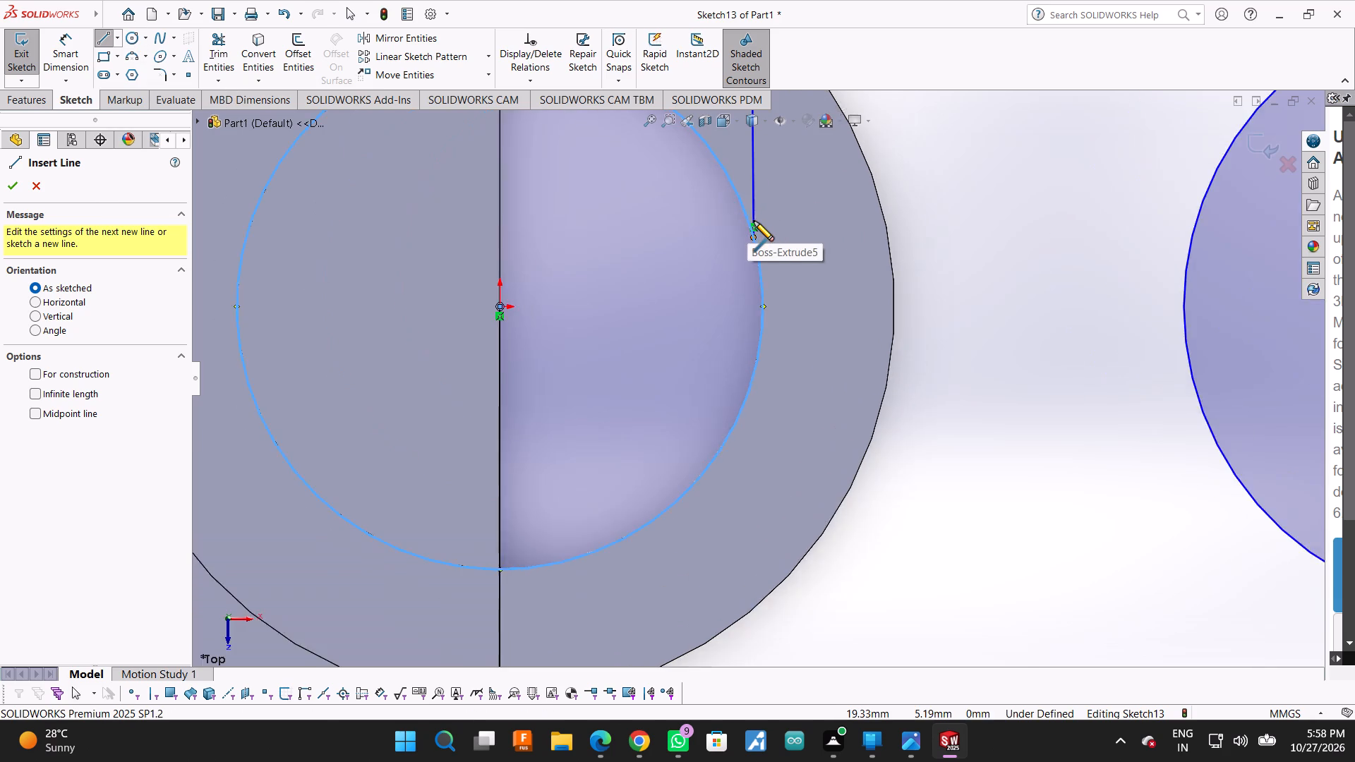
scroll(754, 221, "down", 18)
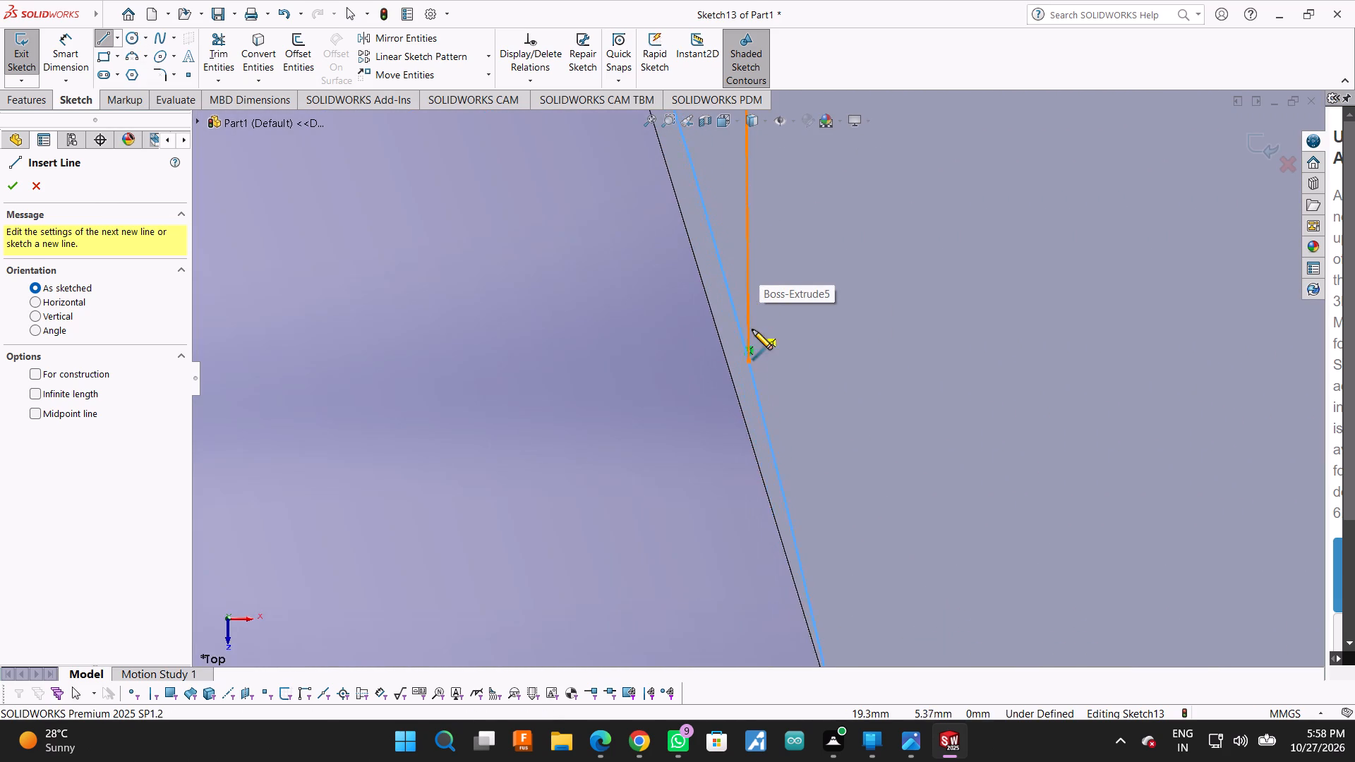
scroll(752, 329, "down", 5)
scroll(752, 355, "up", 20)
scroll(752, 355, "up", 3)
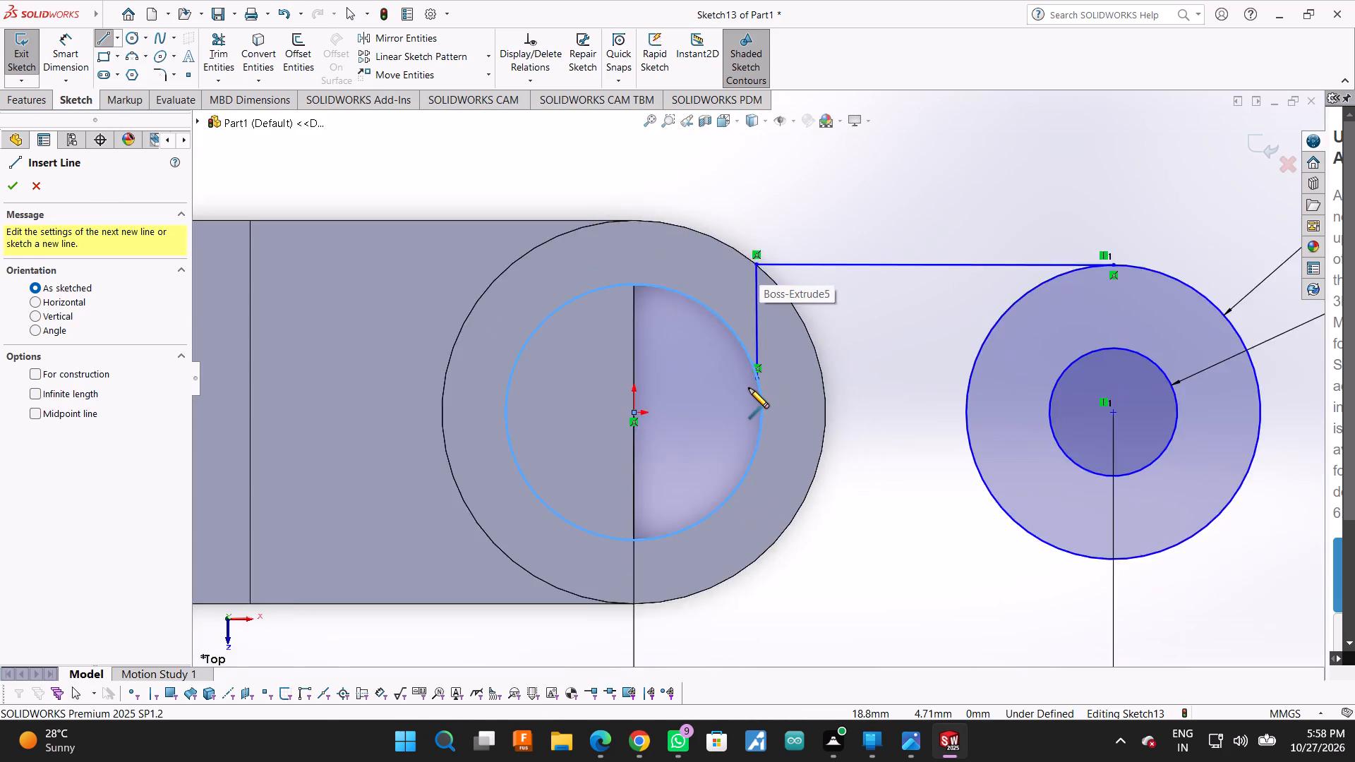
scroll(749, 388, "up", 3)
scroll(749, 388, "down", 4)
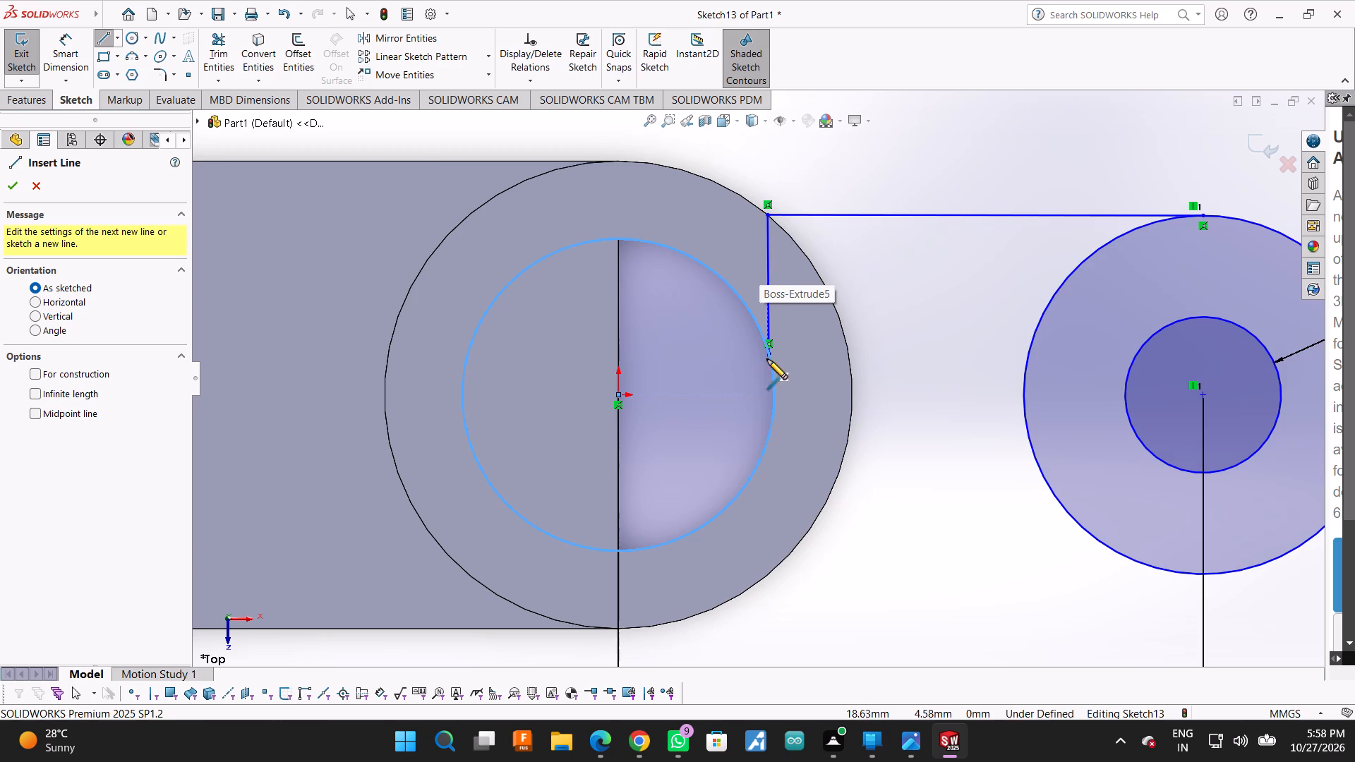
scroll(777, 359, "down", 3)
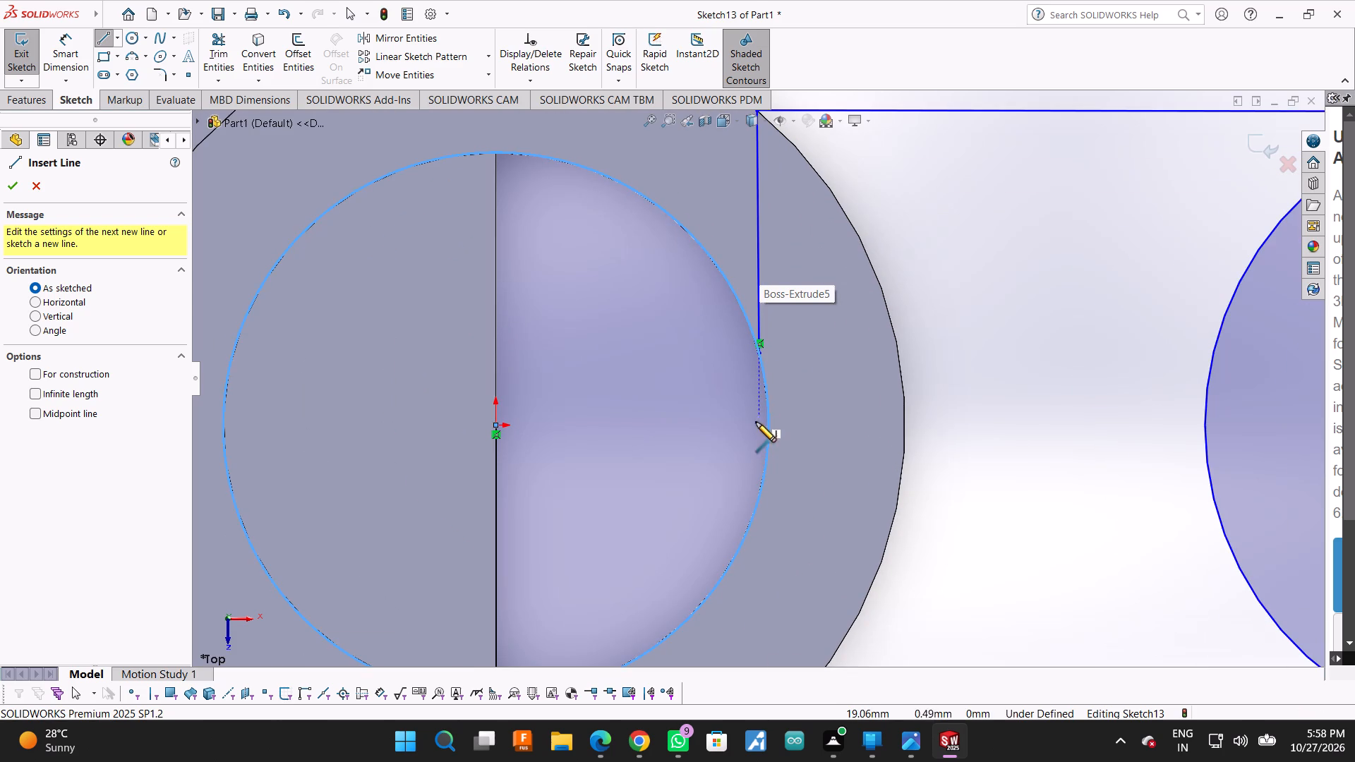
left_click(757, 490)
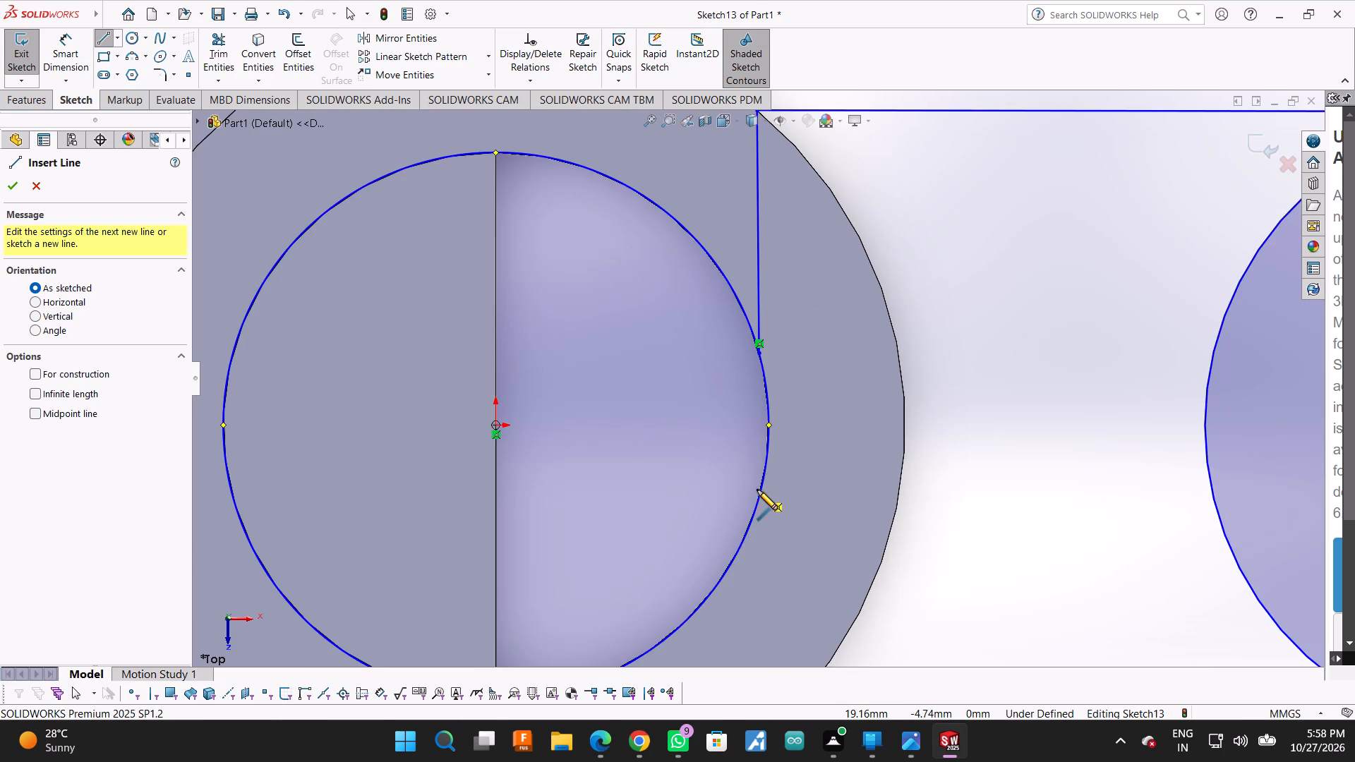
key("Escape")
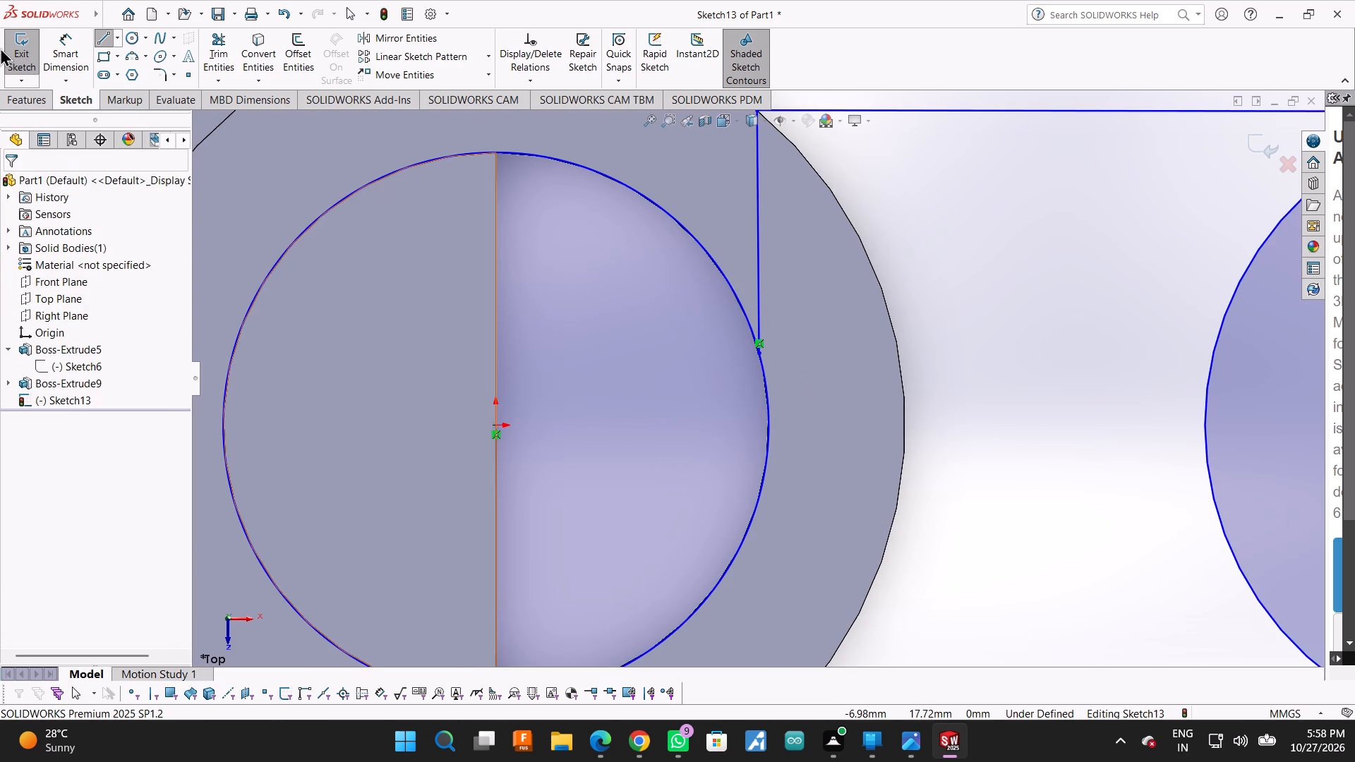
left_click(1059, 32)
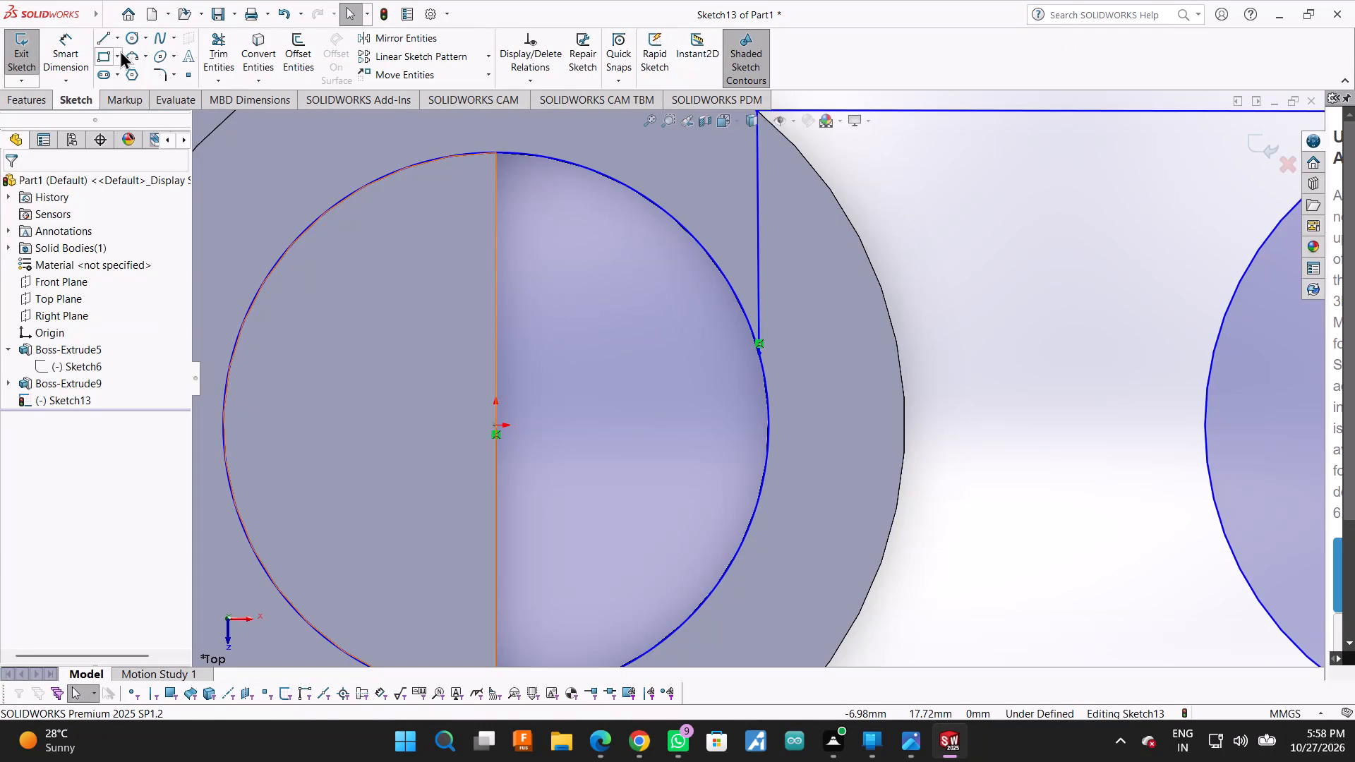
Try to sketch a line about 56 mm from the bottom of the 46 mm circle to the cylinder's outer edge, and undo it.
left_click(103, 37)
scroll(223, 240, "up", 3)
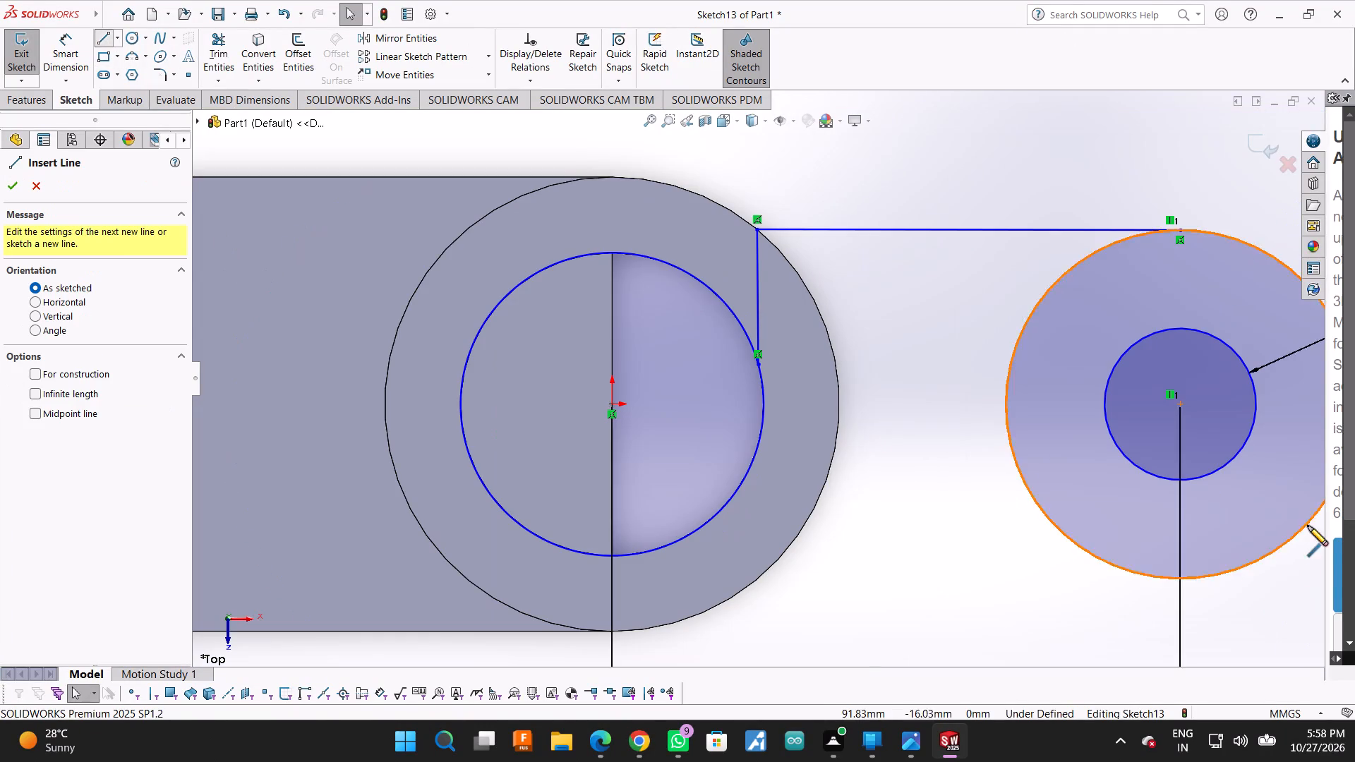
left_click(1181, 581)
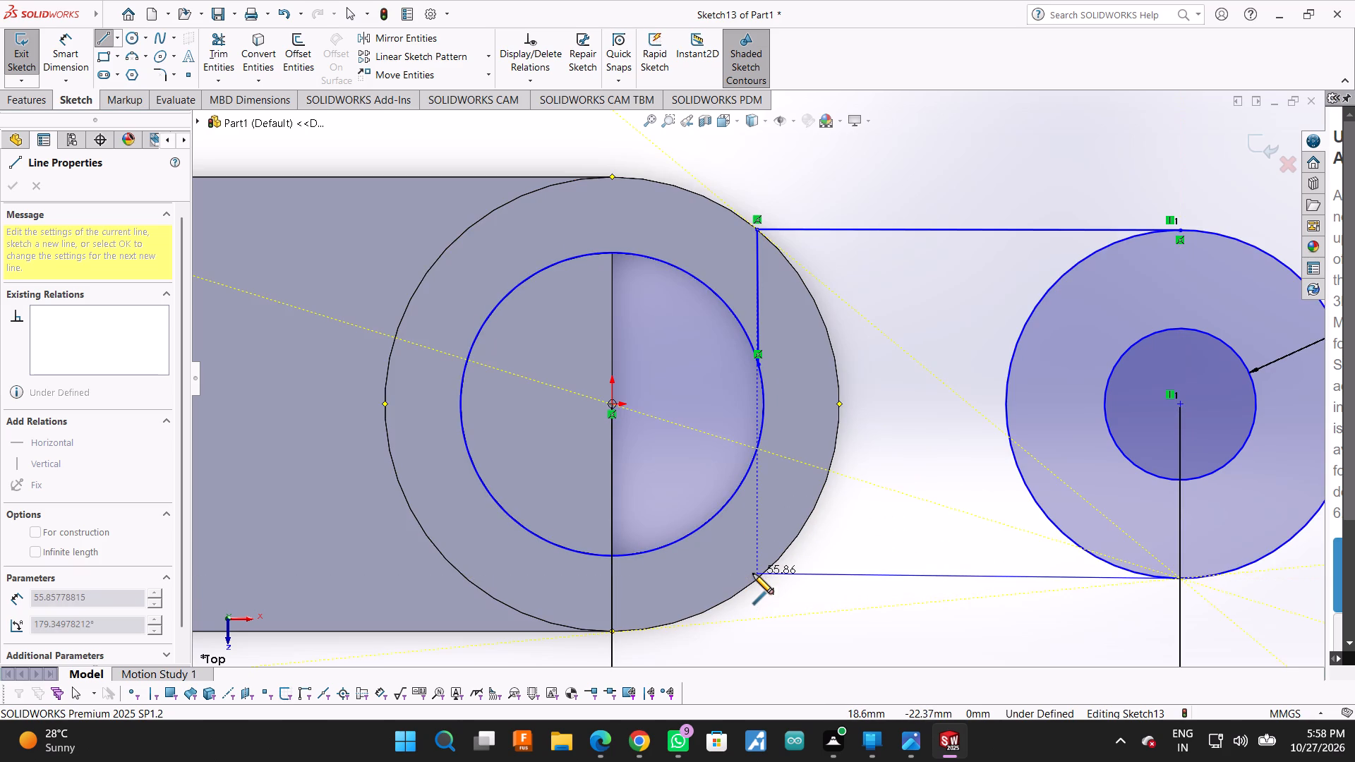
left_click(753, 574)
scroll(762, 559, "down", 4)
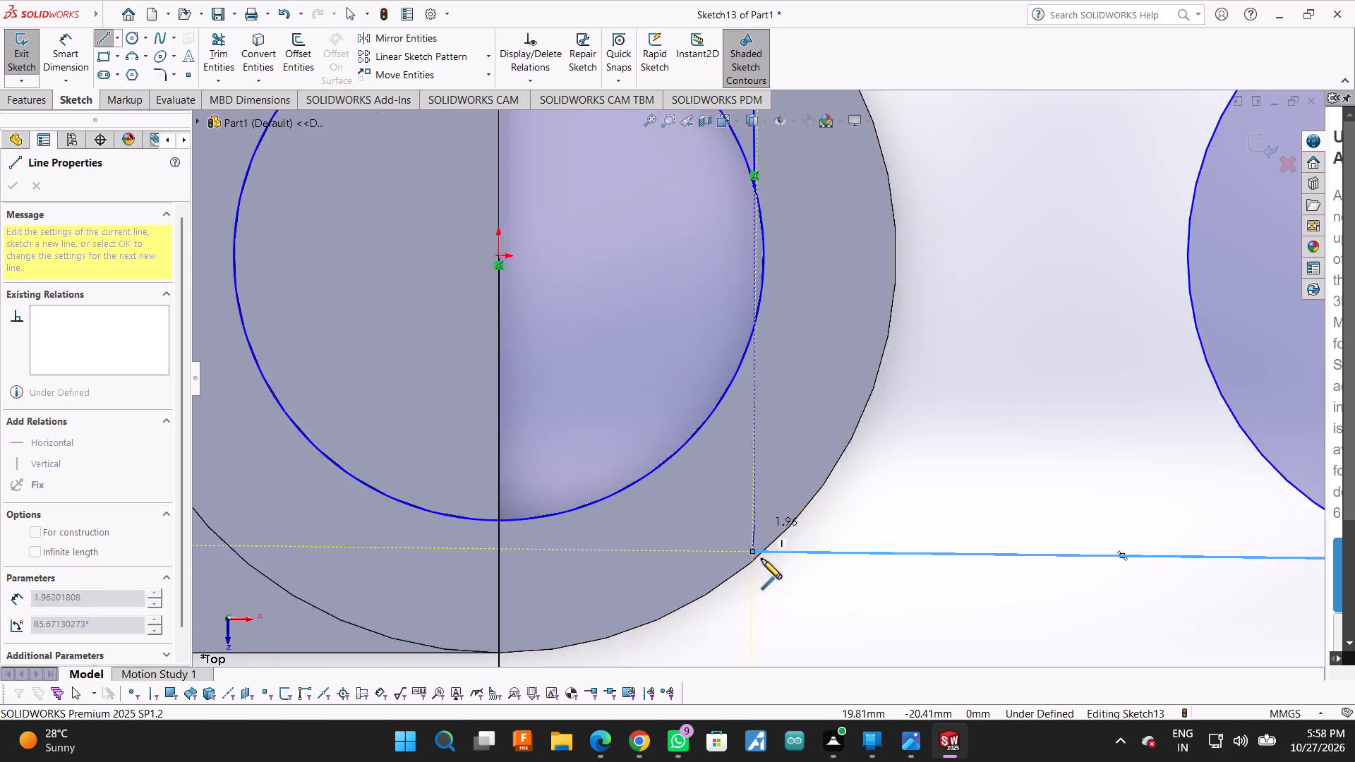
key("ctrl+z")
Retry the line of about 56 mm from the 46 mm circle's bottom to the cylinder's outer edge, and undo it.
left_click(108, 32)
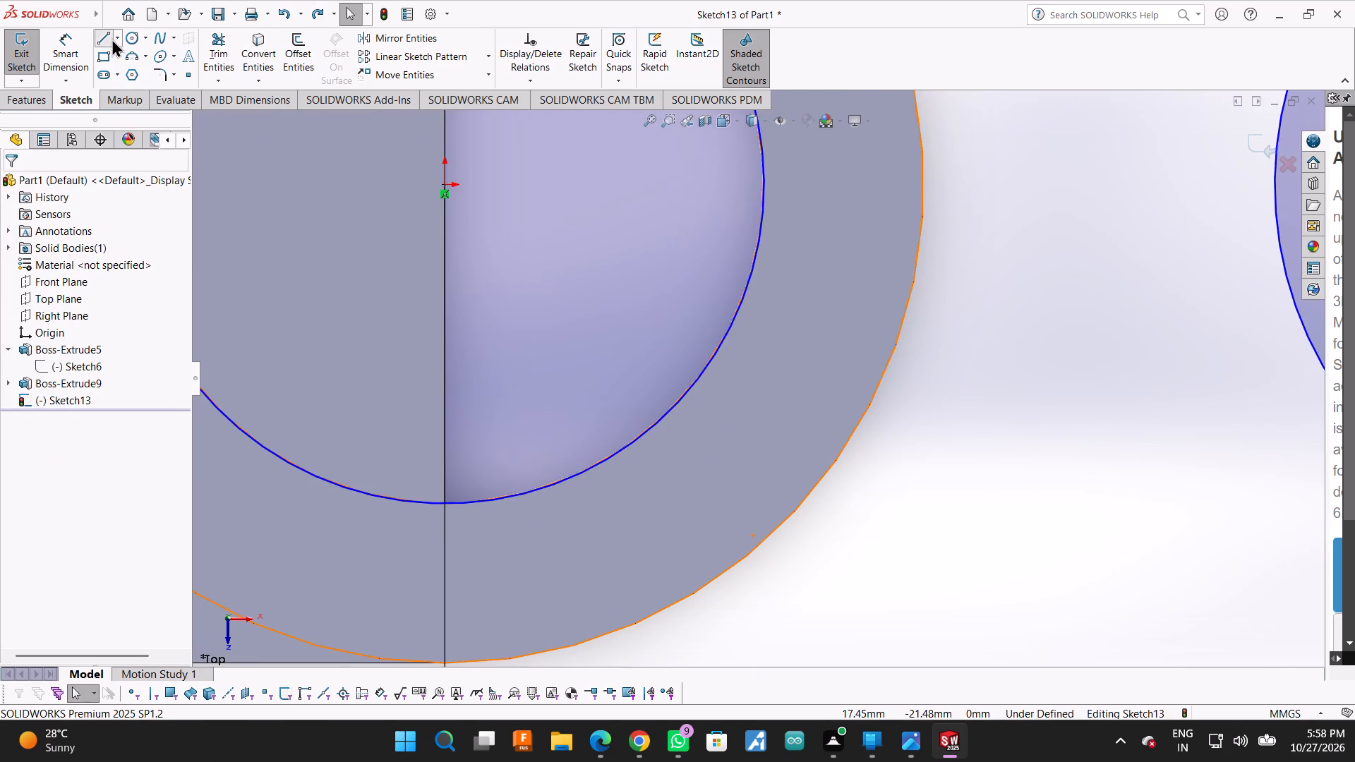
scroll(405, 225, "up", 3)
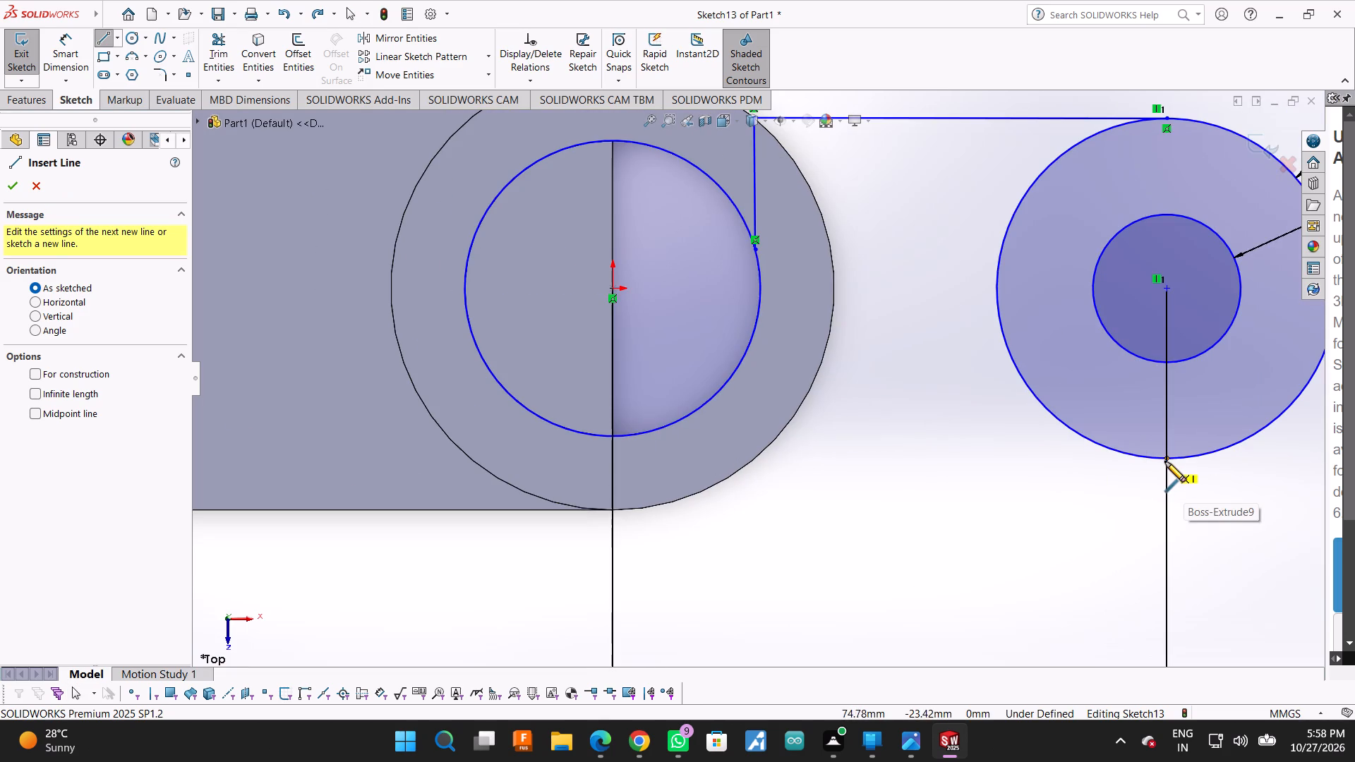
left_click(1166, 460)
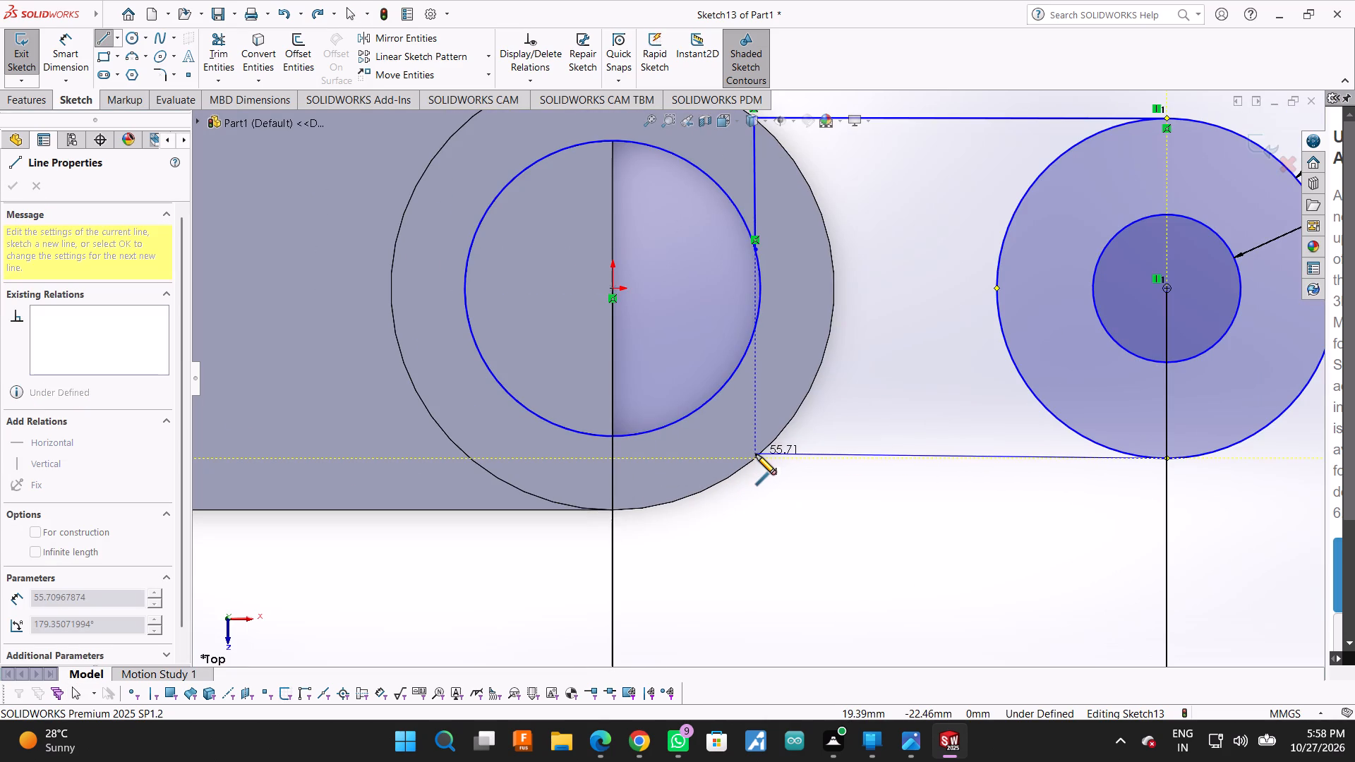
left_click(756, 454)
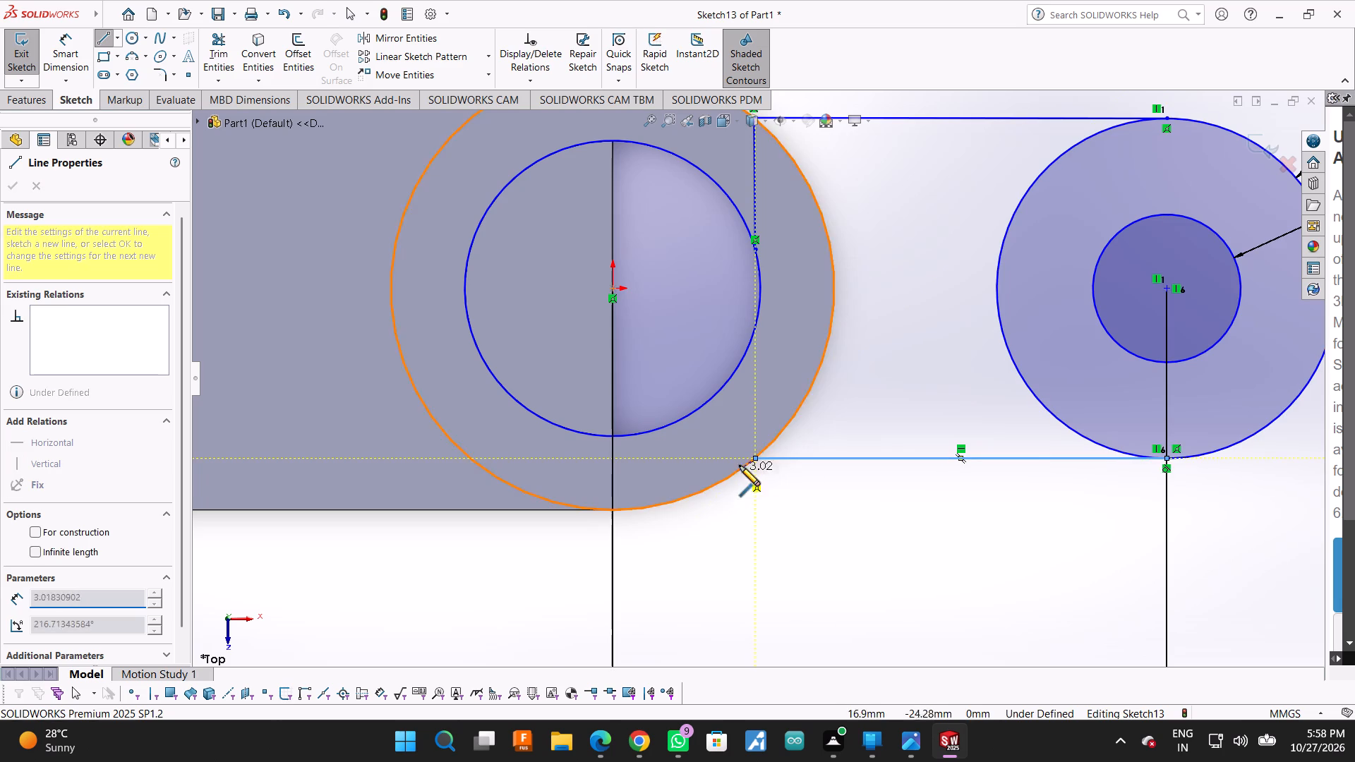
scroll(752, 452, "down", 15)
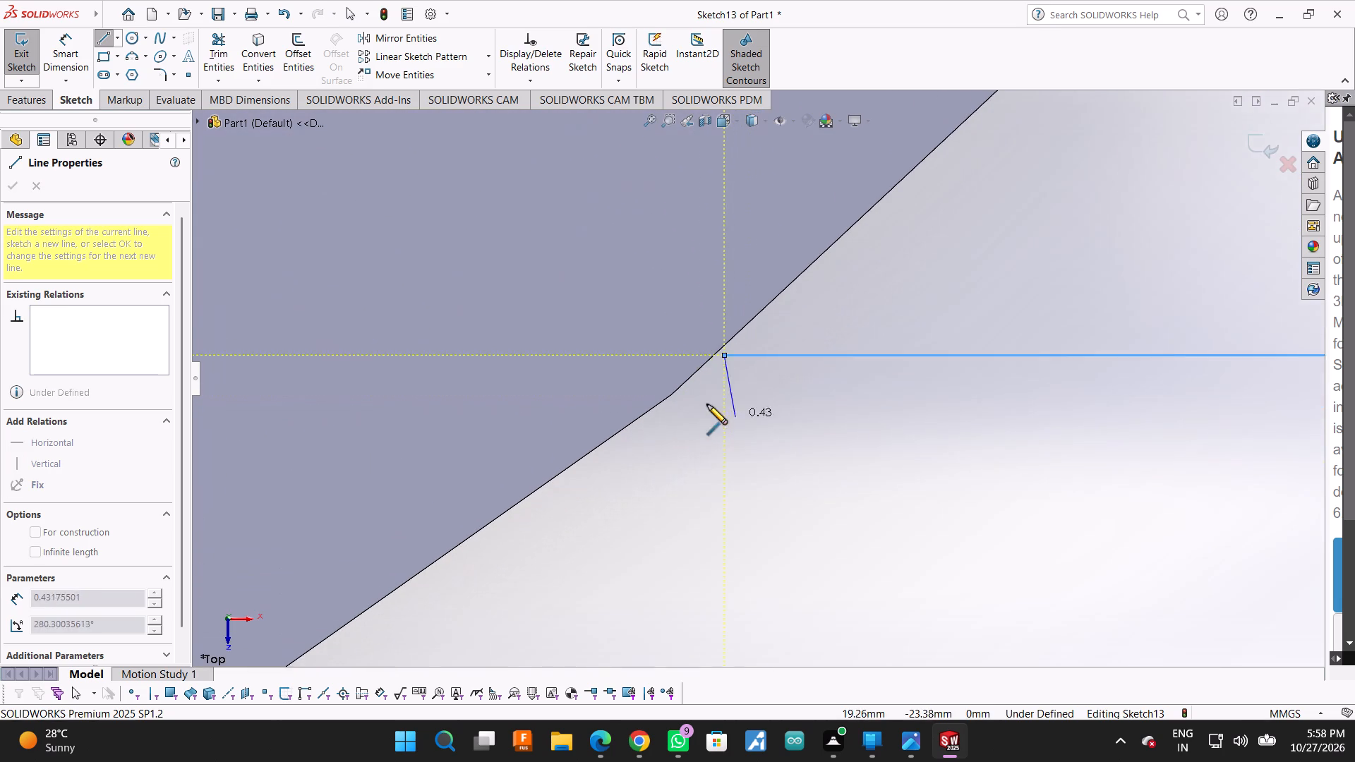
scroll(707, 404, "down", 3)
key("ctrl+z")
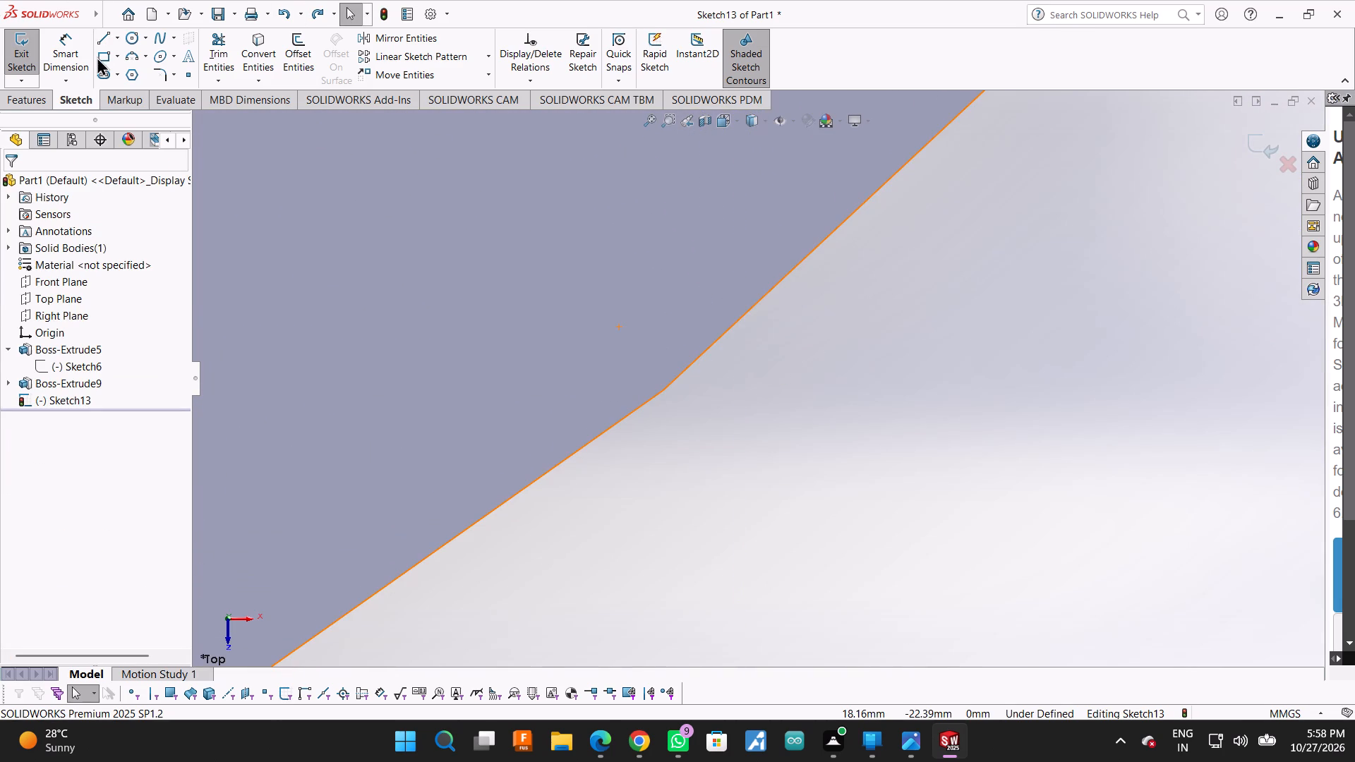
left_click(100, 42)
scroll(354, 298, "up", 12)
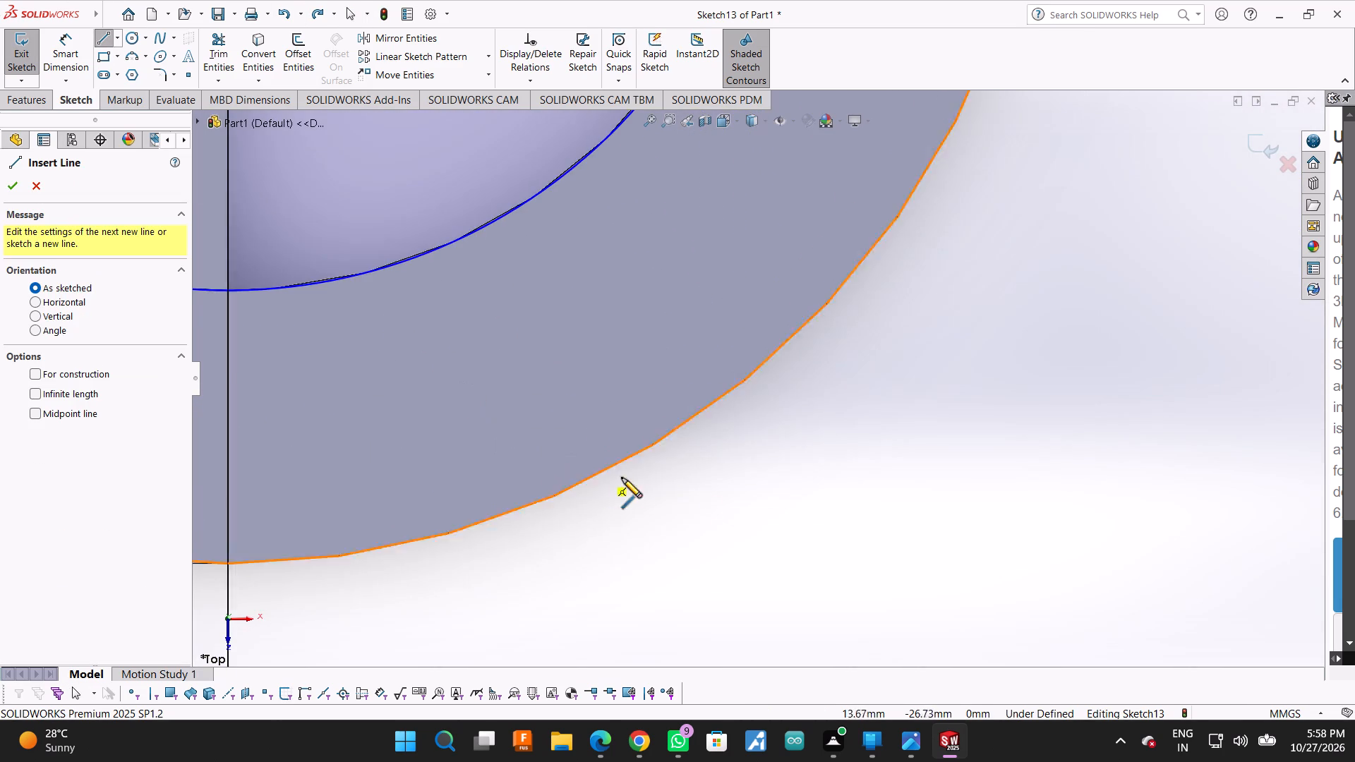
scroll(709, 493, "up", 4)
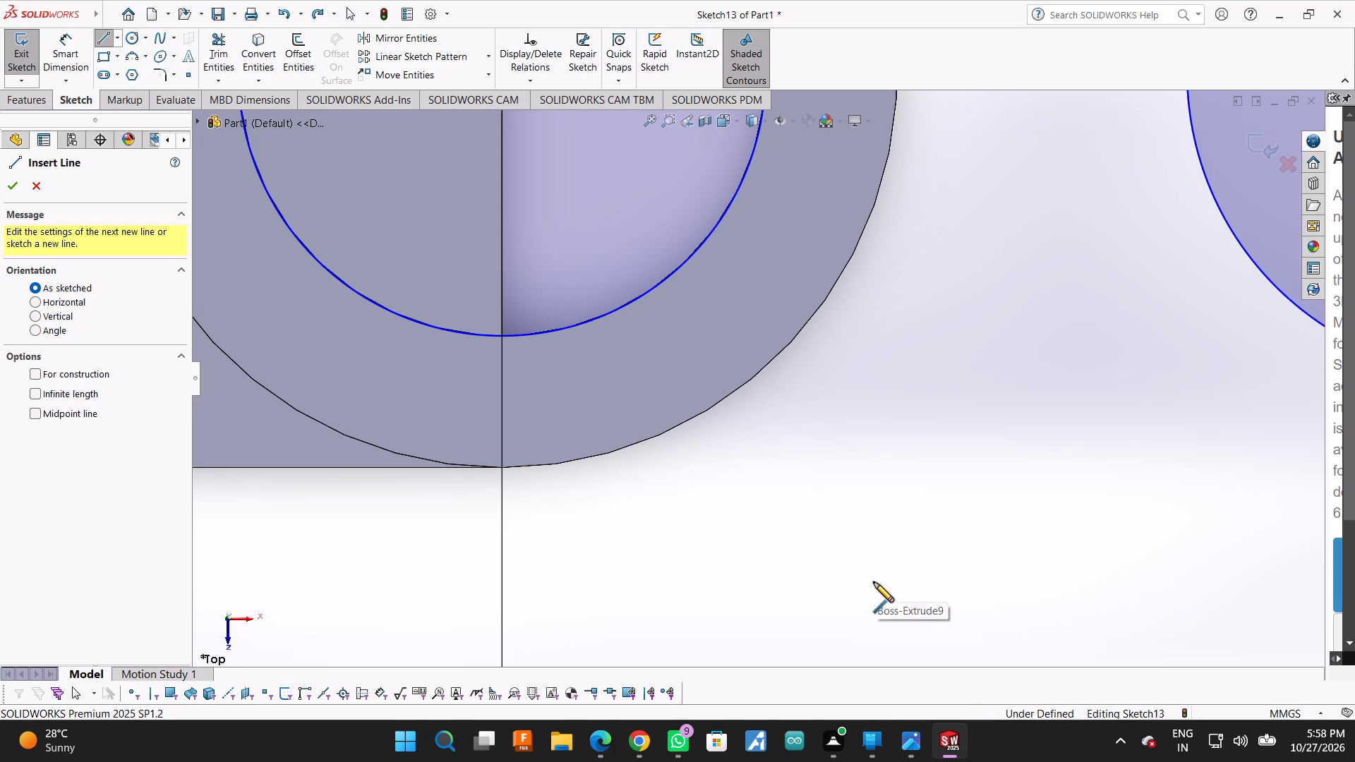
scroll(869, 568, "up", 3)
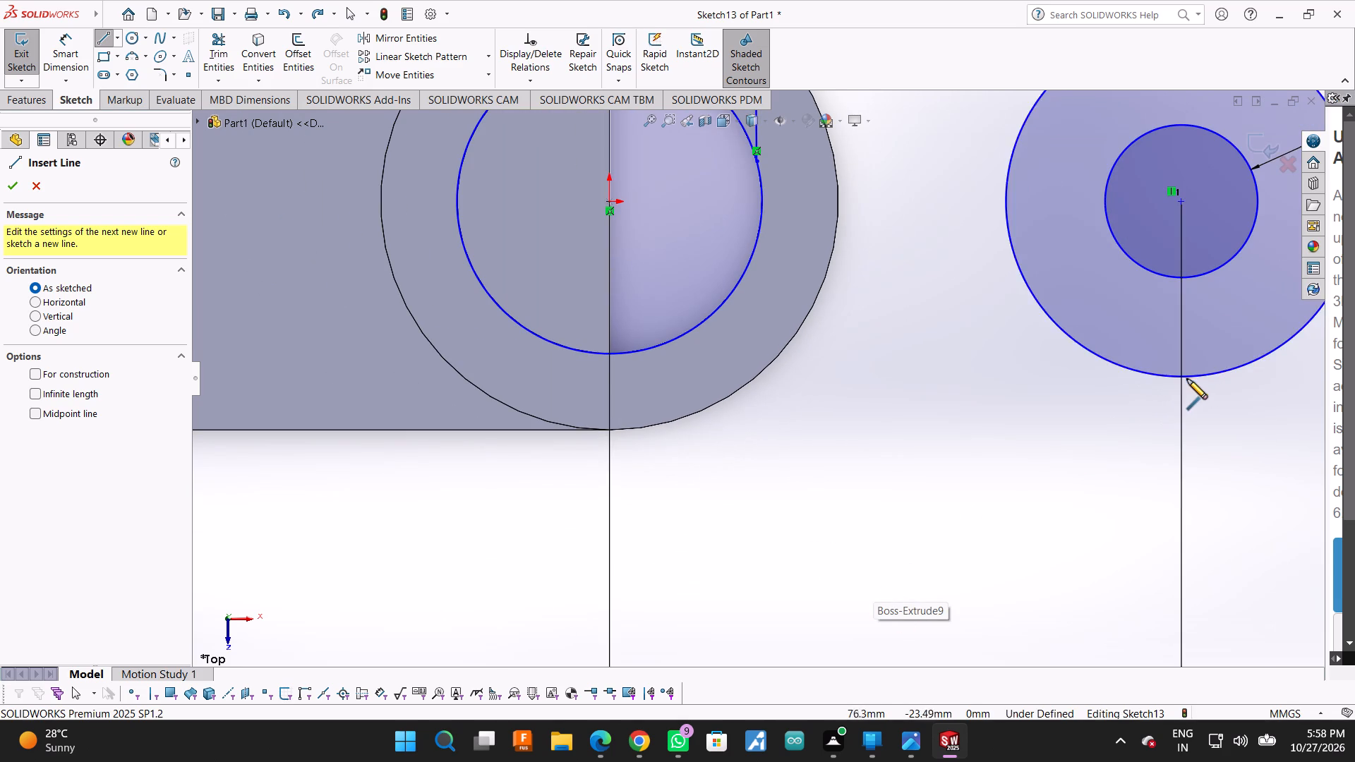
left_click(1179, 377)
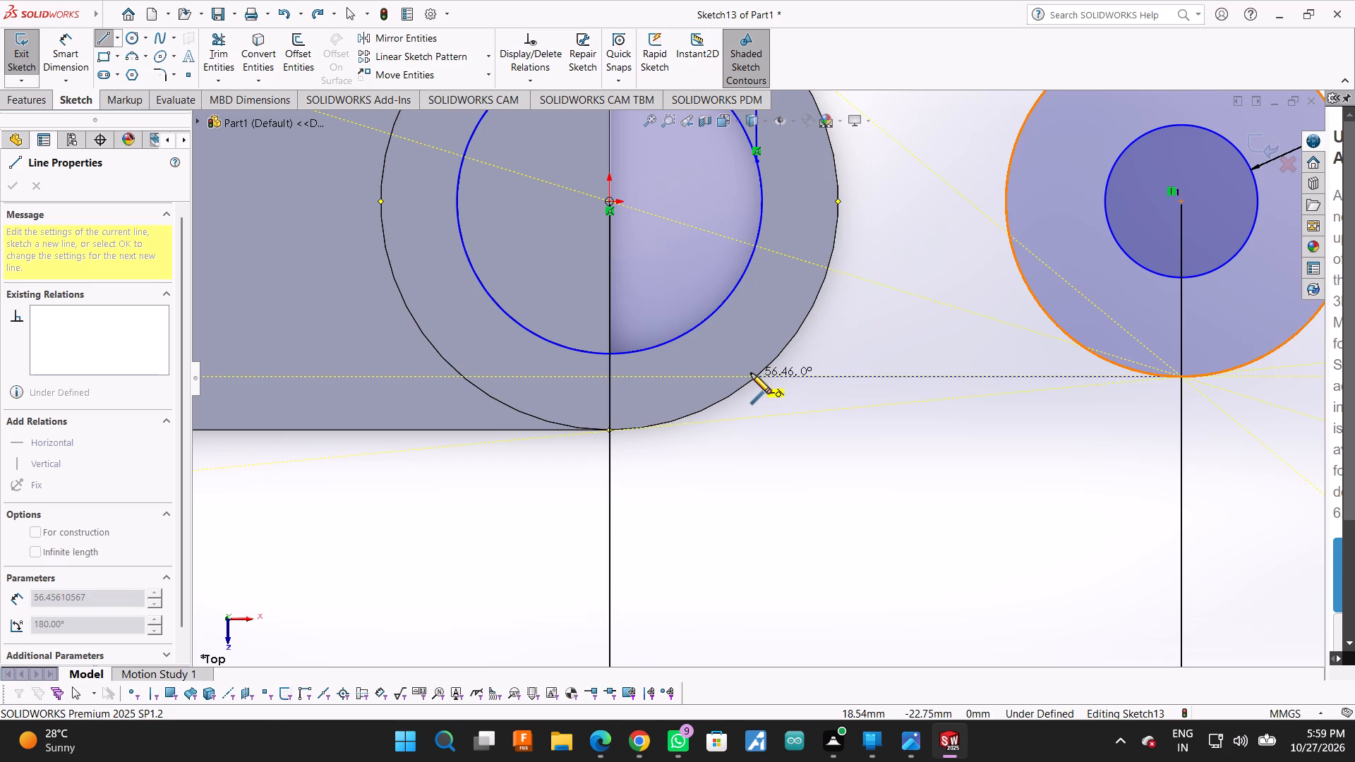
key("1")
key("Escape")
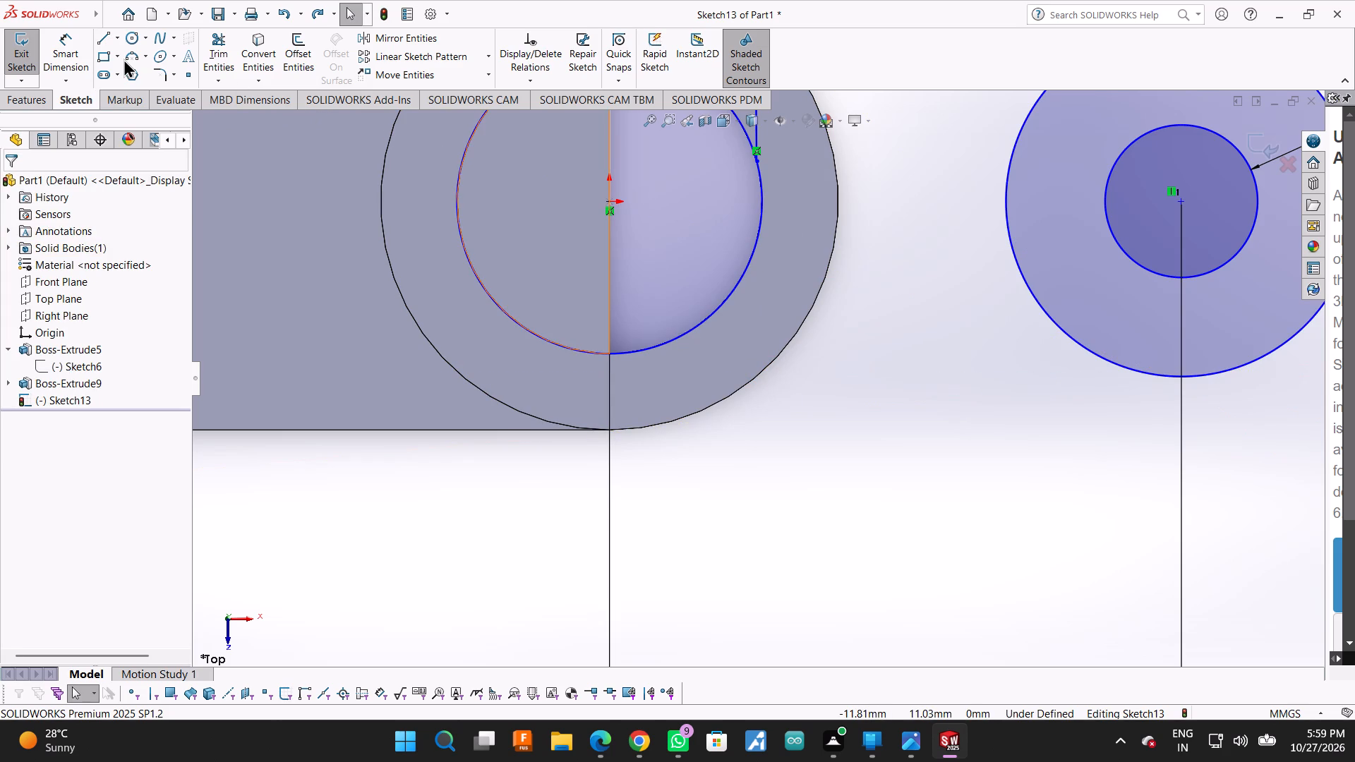
Sketch a vertical line about 28 mm from the existing bore-edge endpoint down to the cylinder's outer edge, continuing horizontally to the 46 mm circle's bottom.
left_click(103, 39)
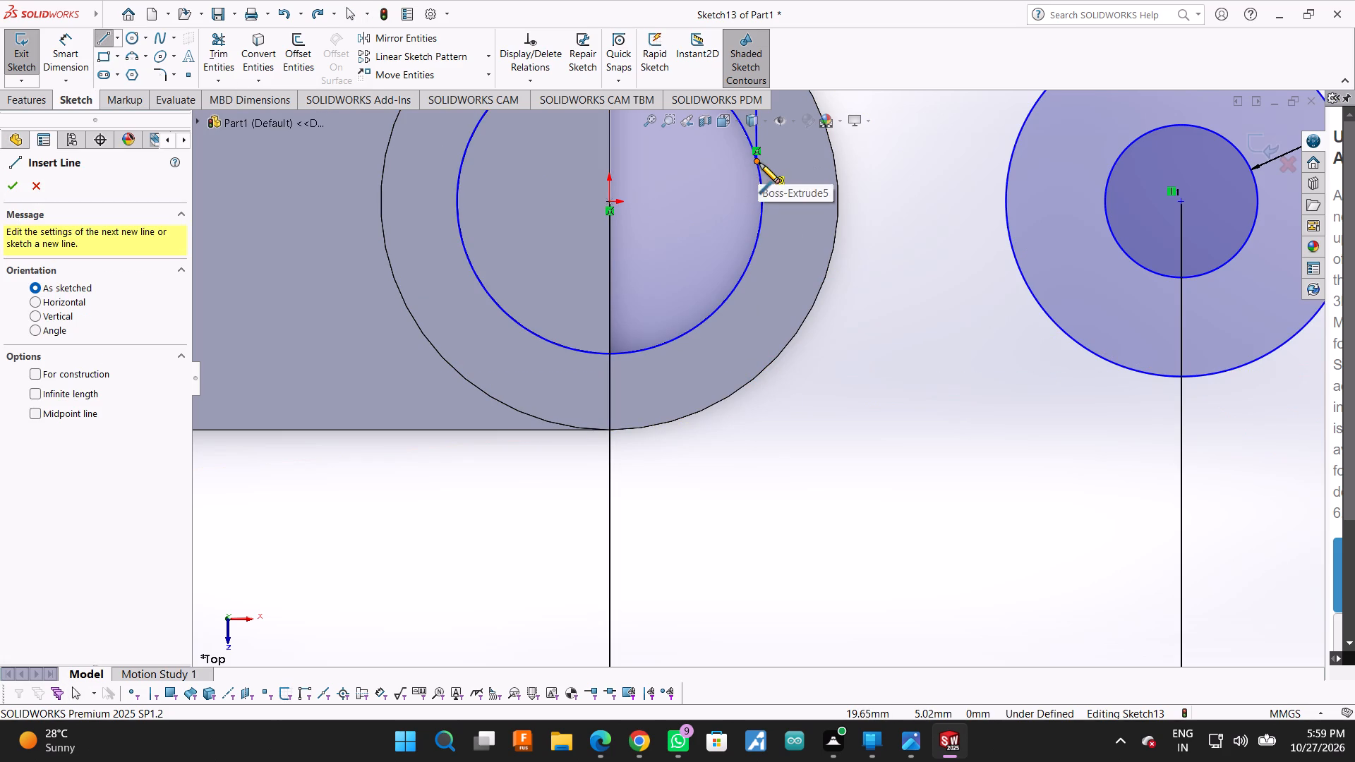
left_click(759, 163)
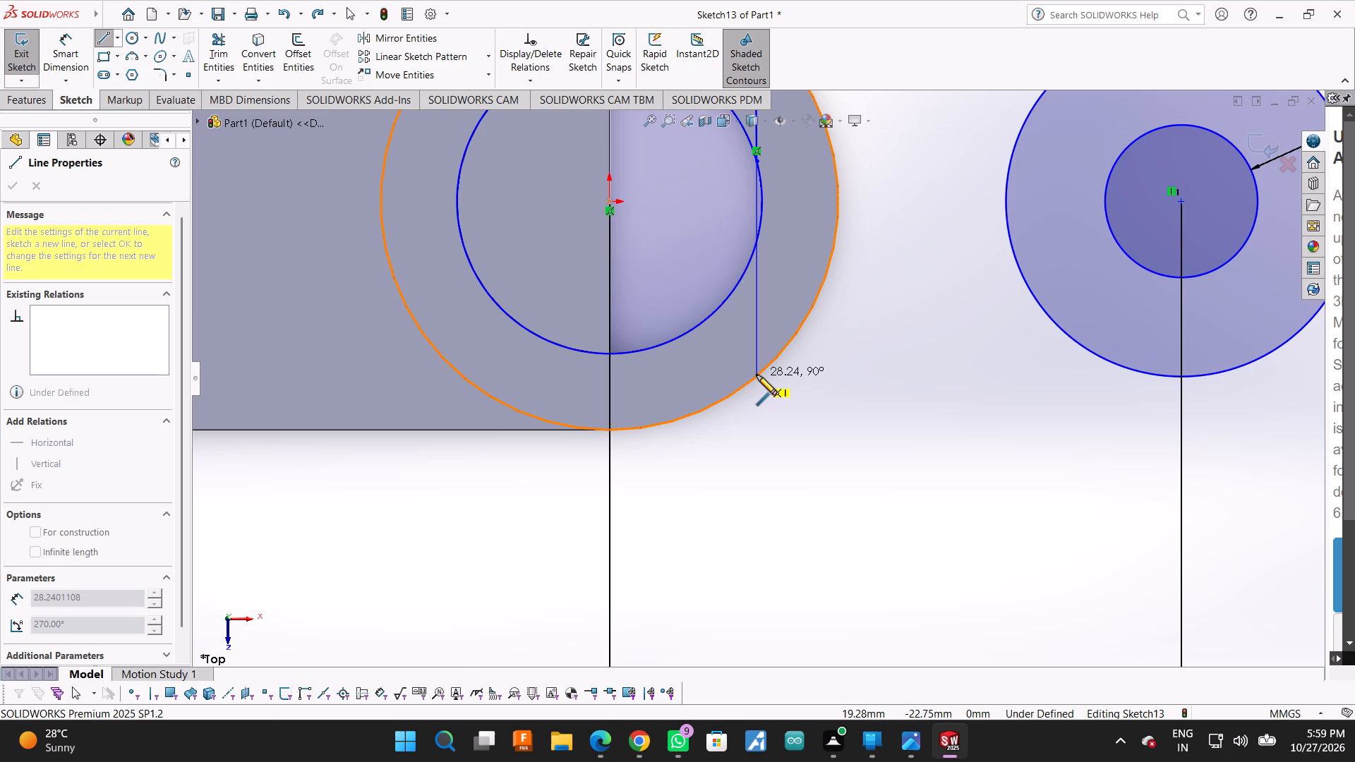
left_click(757, 375)
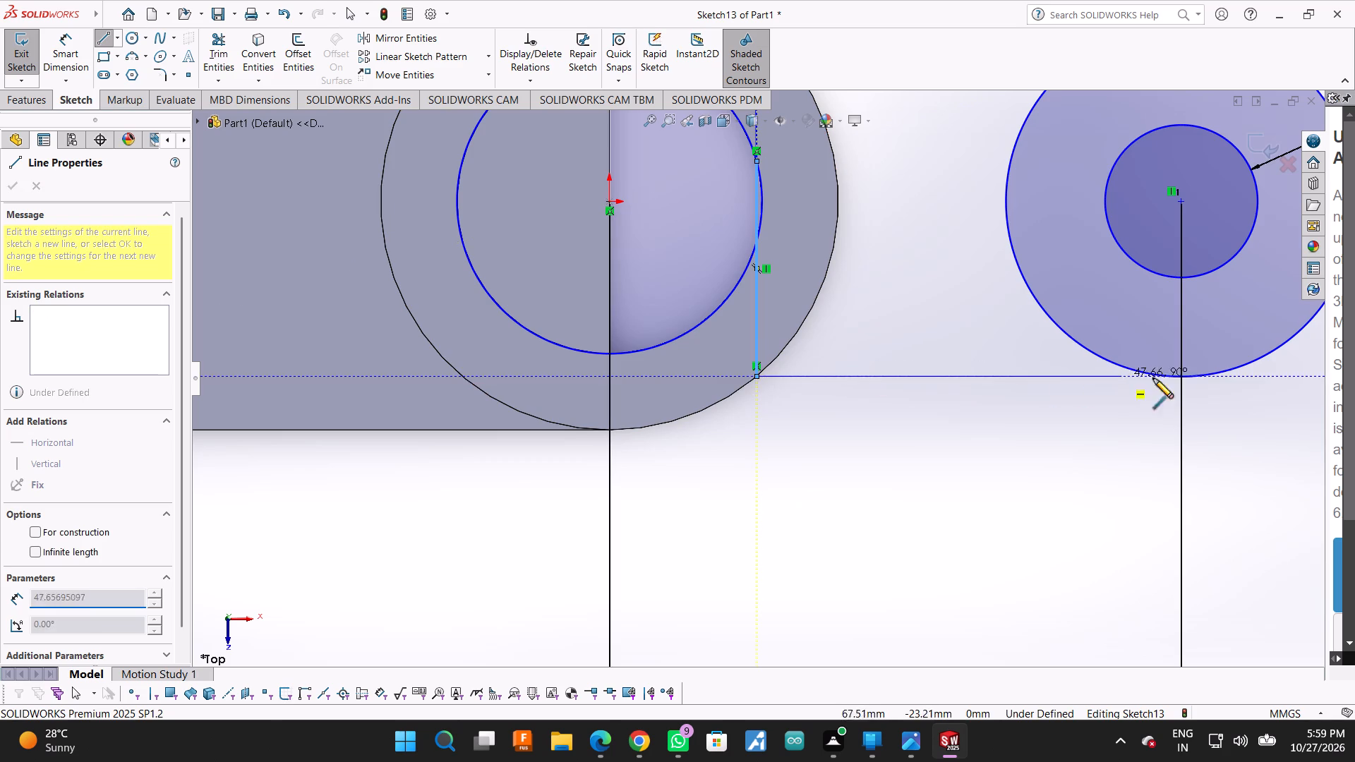
left_click(1180, 377)
key("Escape")
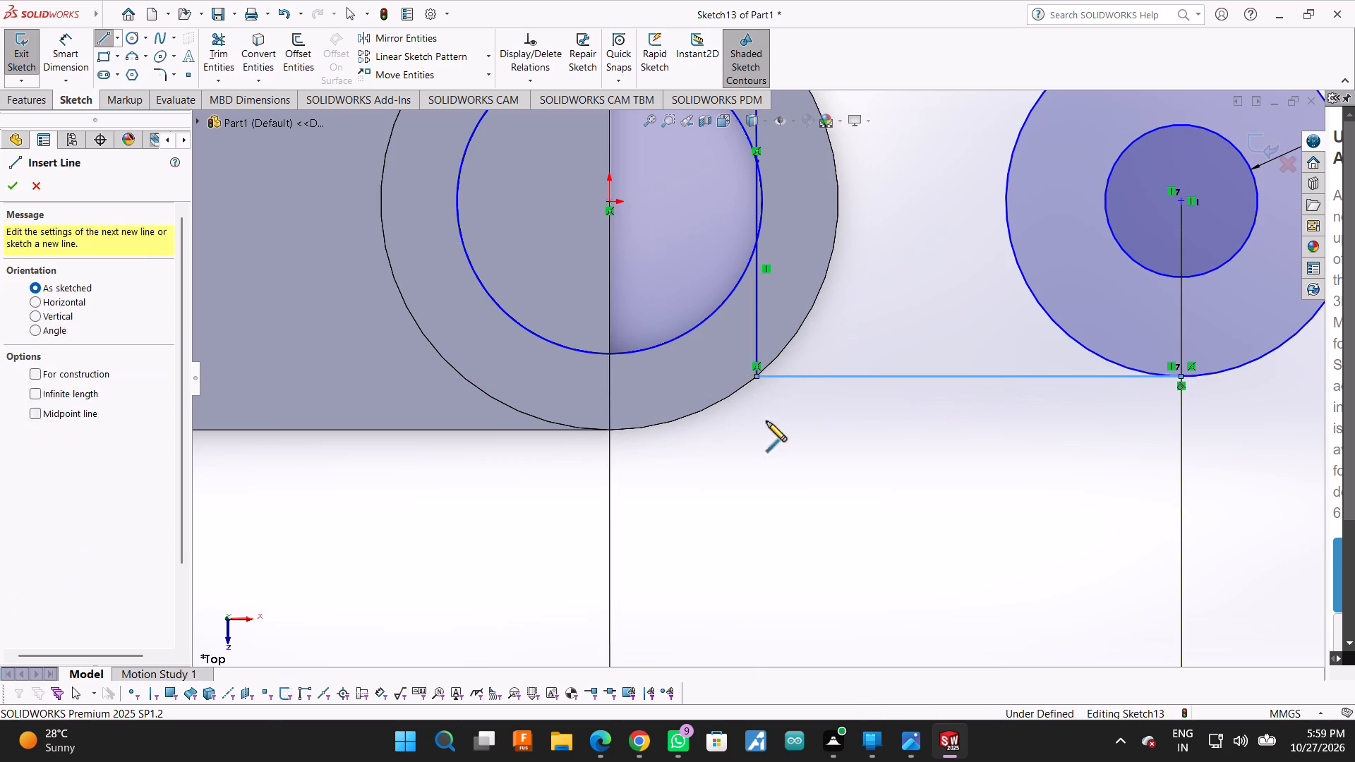
Trim away the segment of the new vertical line that lies inside the bore circle.
scroll(764, 403, "down", 2)
scroll(570, 258, "up", 2)
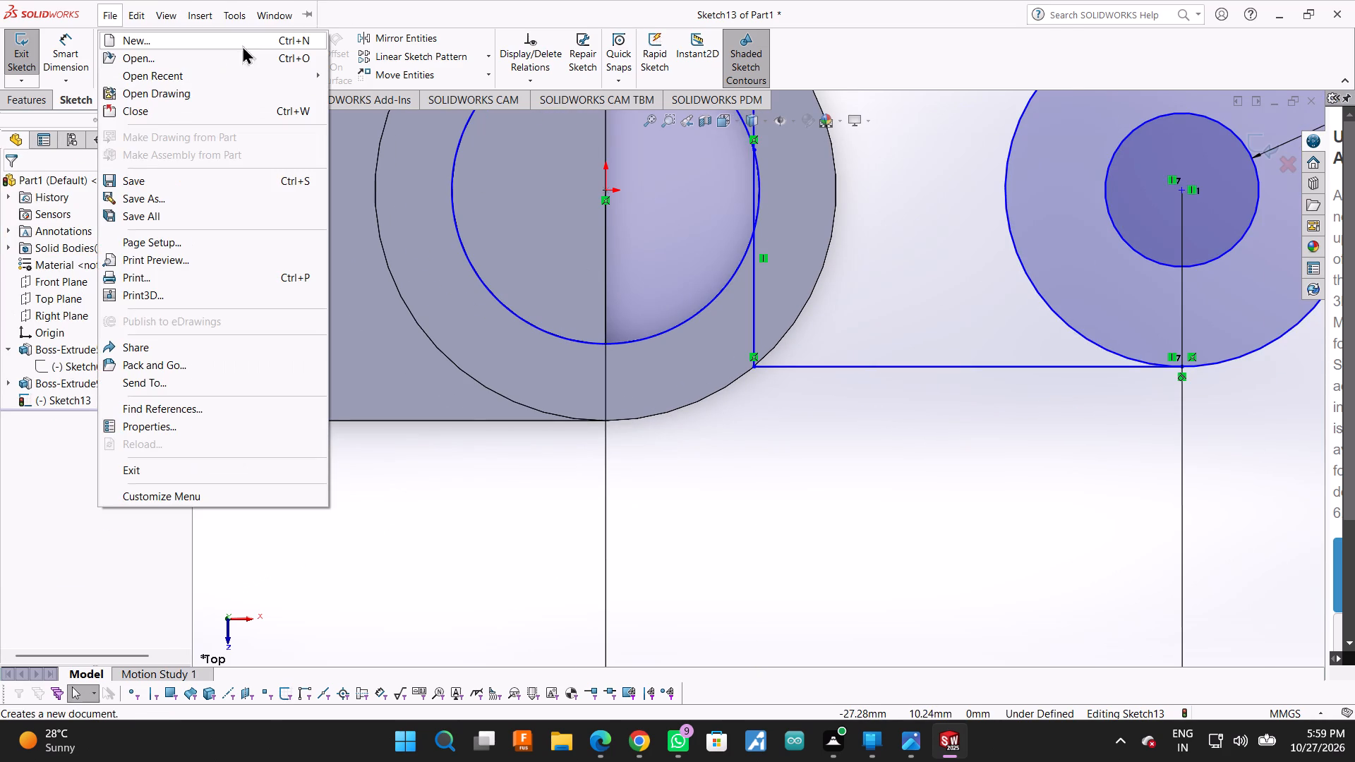
left_click(829, 61)
left_click(207, 42)
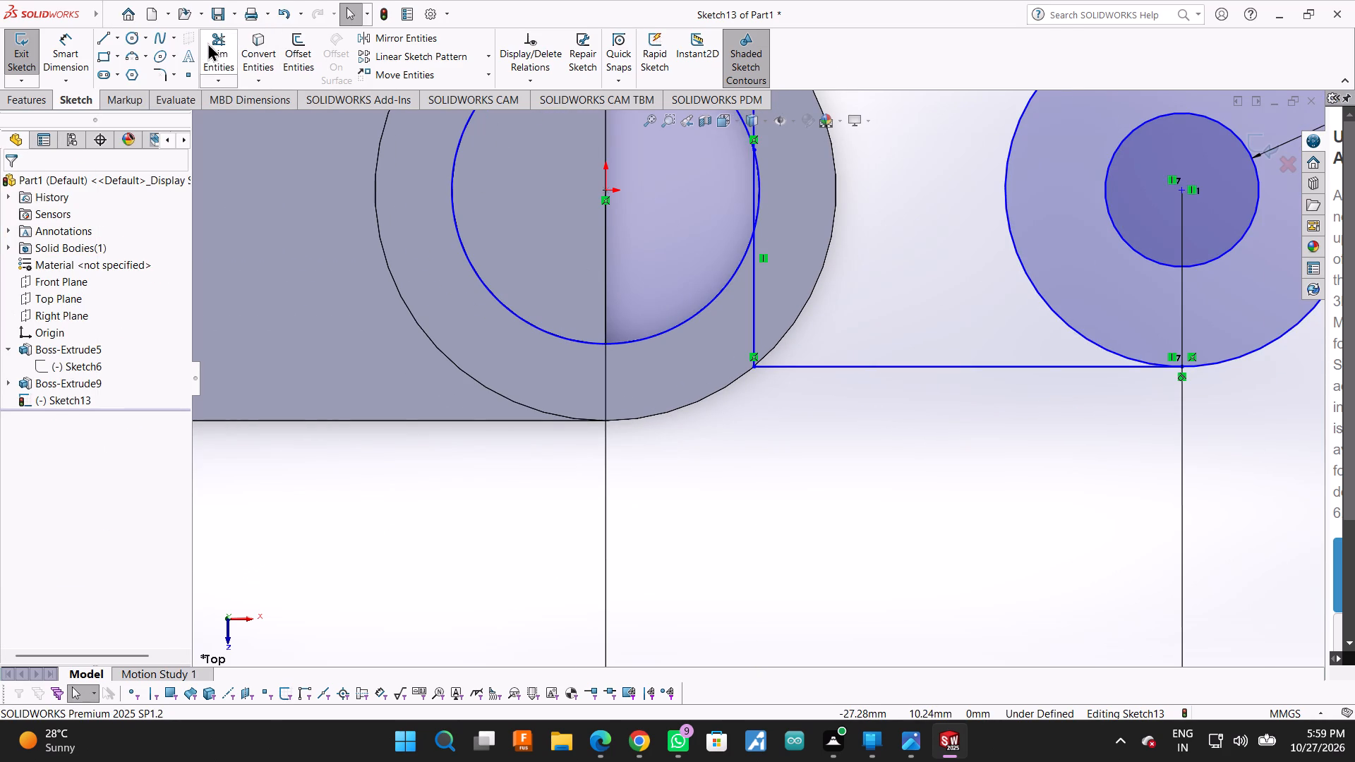
scroll(762, 176, "up", 3)
scroll(767, 177, "down", 4)
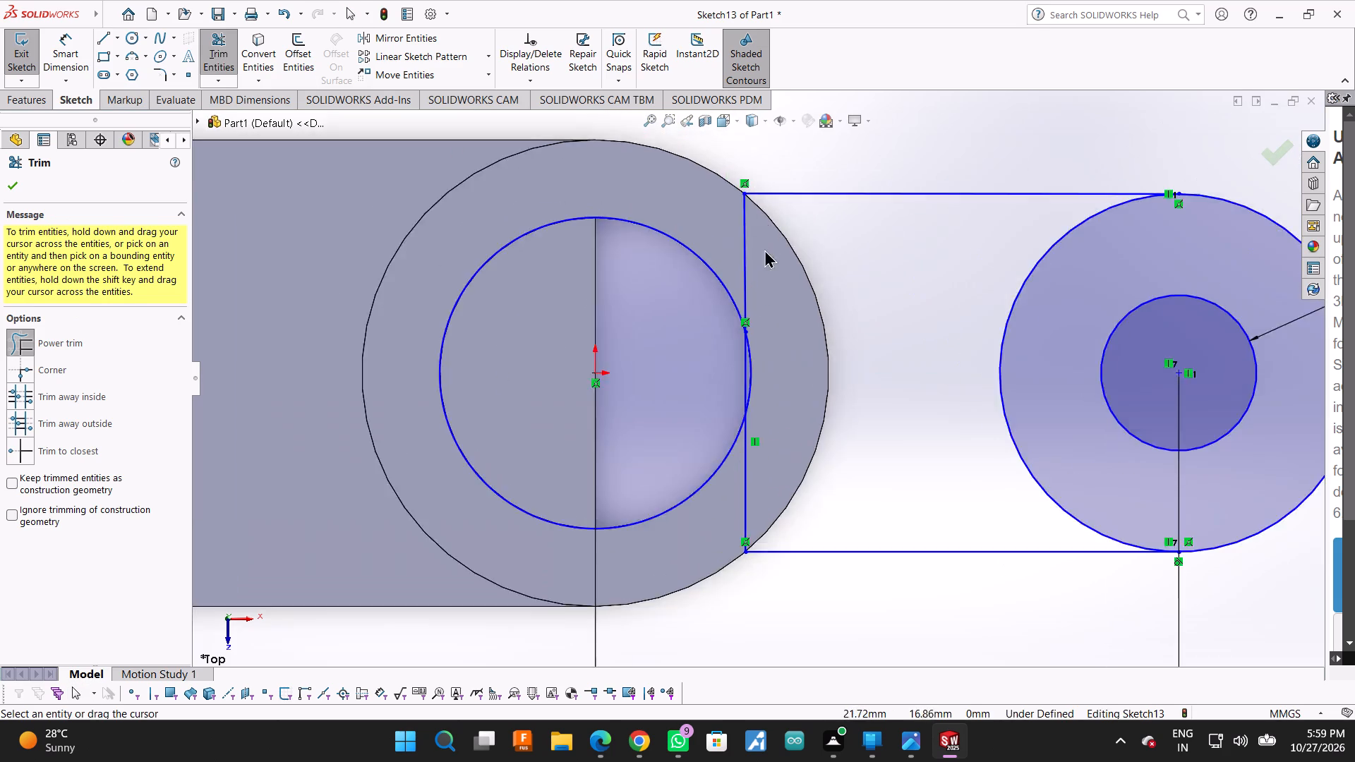
scroll(764, 249, "down", 6)
scroll(728, 473, "up", 3)
scroll(723, 595, "down", 4)
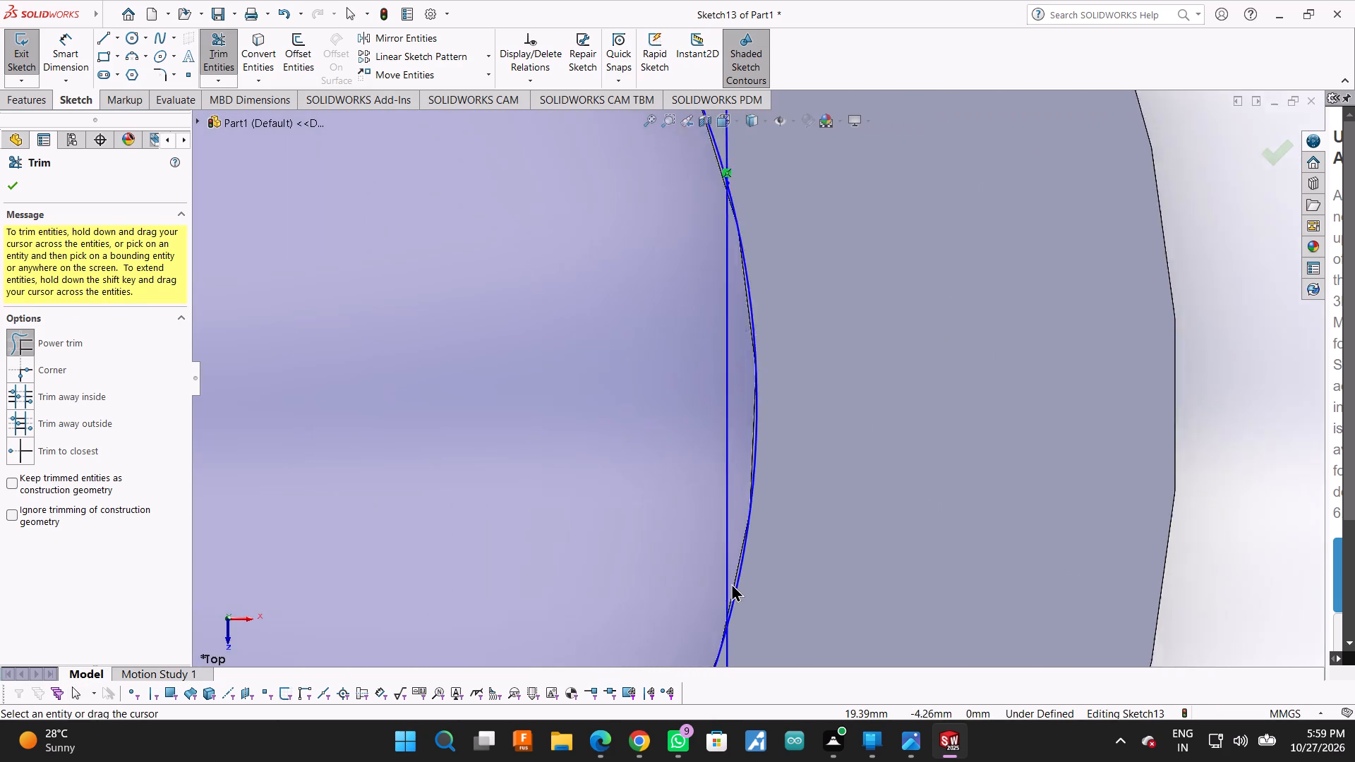
scroll(731, 583, "down", 4)
left_click_drag(728, 374, 695, 374)
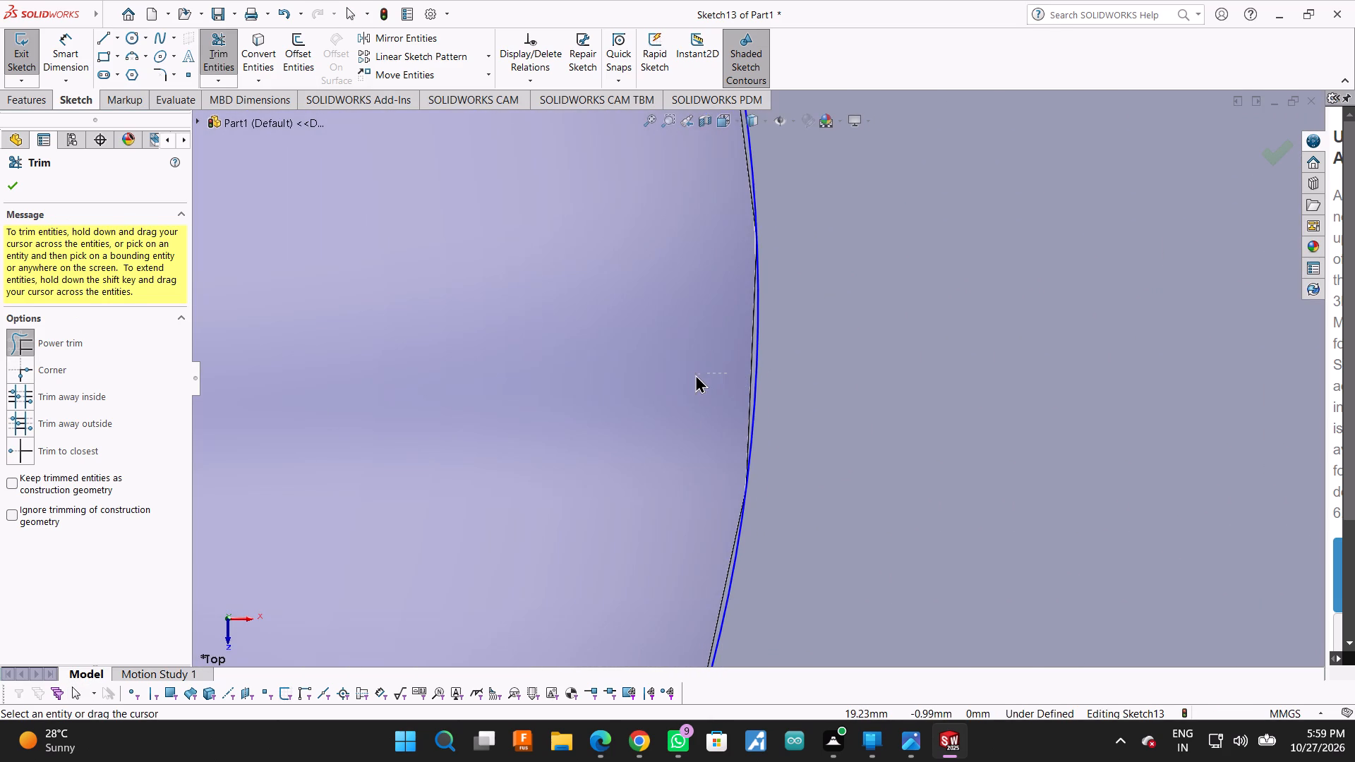
left_click_drag(695, 374, 688, 375)
Trim the 20 mm radius bore circle, keeping only the short arc between the two vertical lines.
scroll(713, 388, "up", 7)
left_click_drag(595, 445, 601, 478)
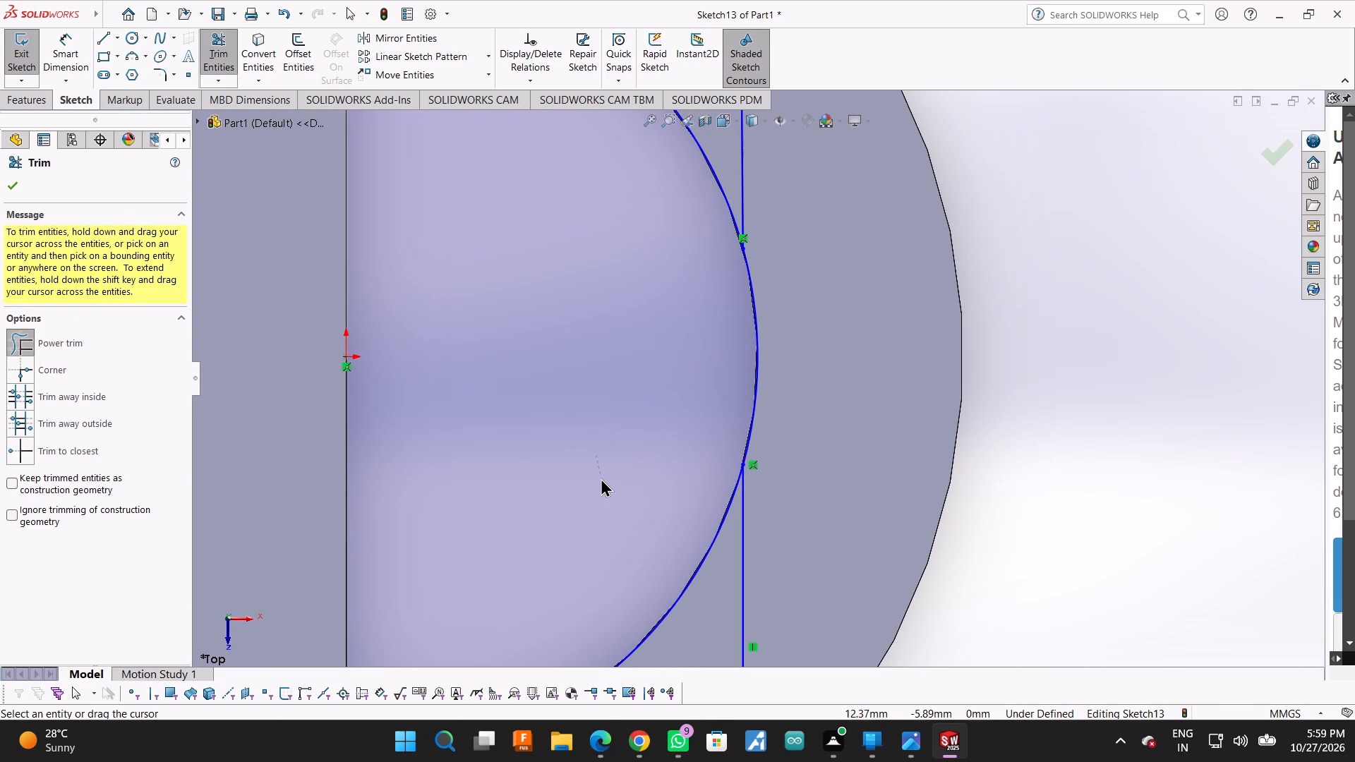
left_click_drag(601, 478, 640, 579)
left_click_drag(640, 579, 638, 574)
left_click_drag(638, 574, 651, 655)
scroll(648, 502, "up", 3)
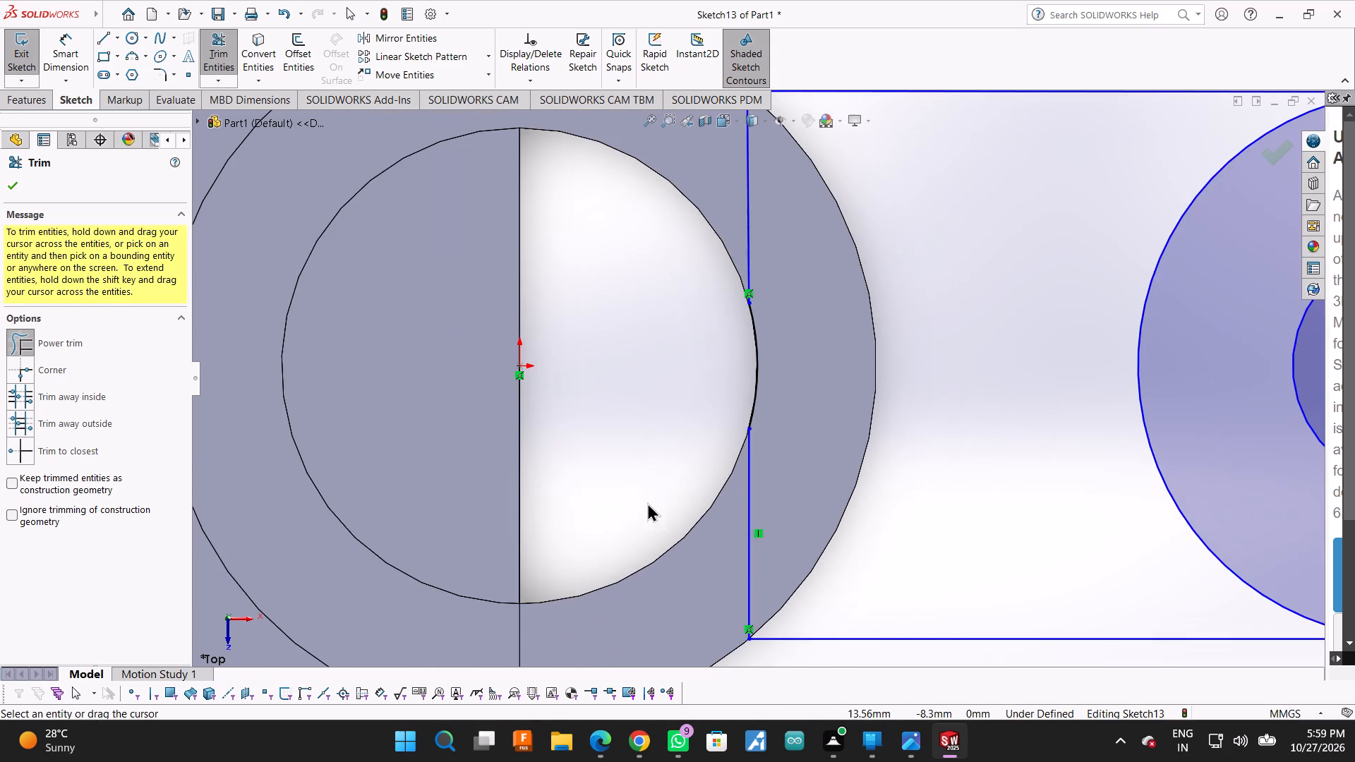
scroll(683, 345, "up", 2)
scroll(751, 357, "down", 3)
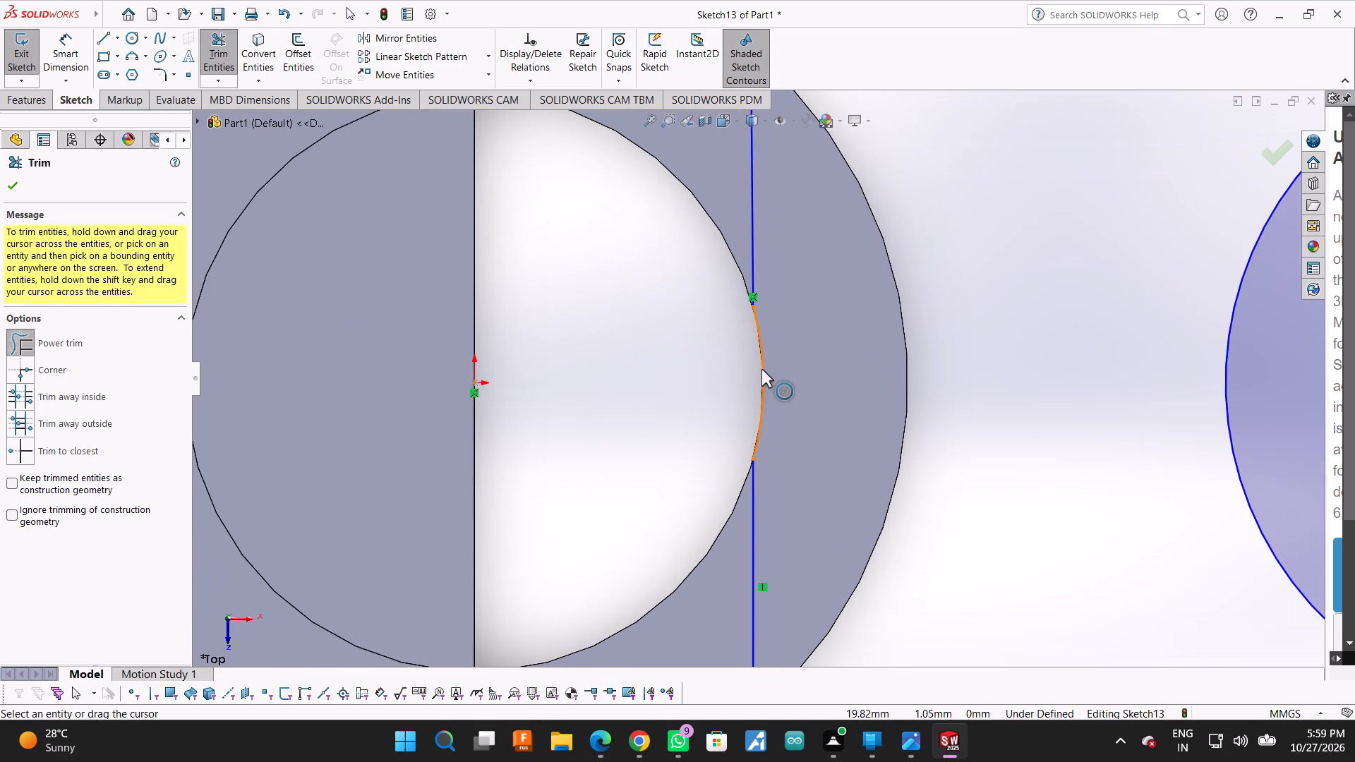
scroll(761, 369, "up", 4)
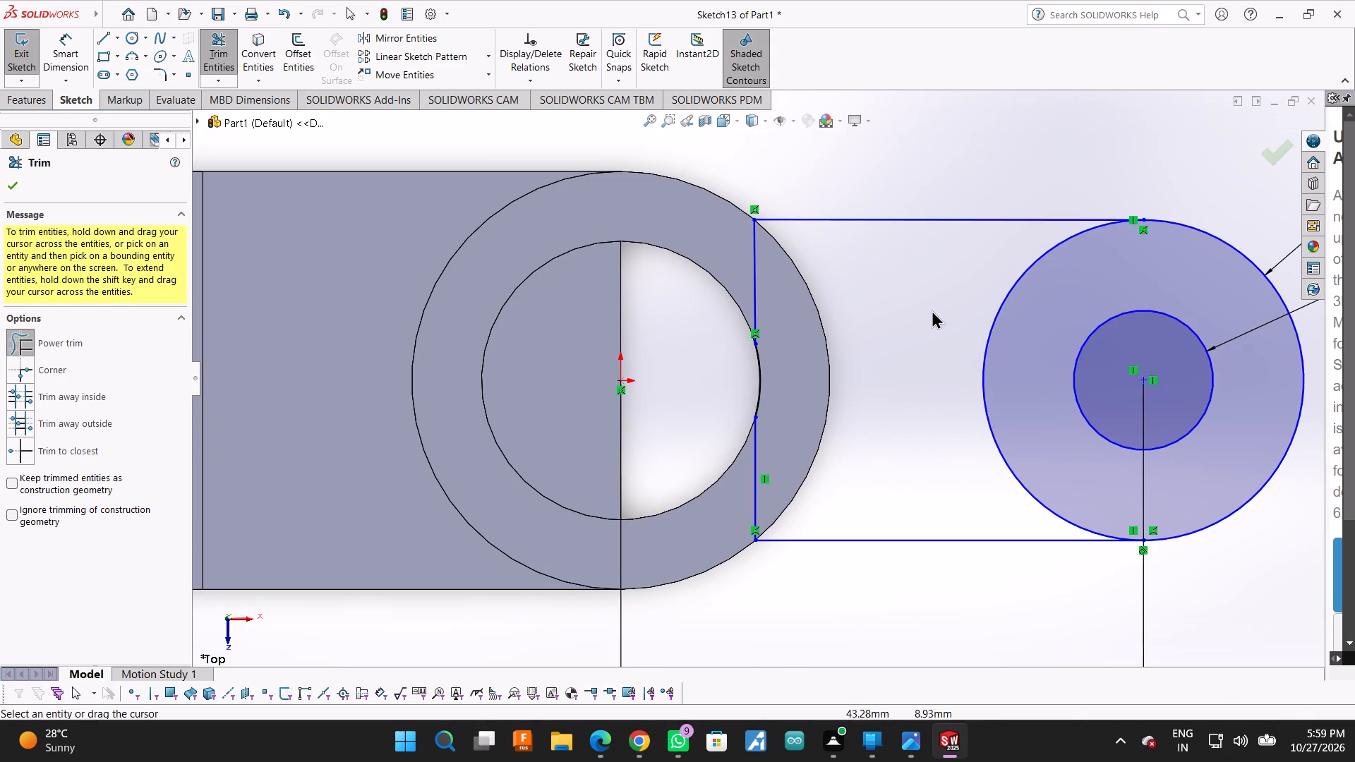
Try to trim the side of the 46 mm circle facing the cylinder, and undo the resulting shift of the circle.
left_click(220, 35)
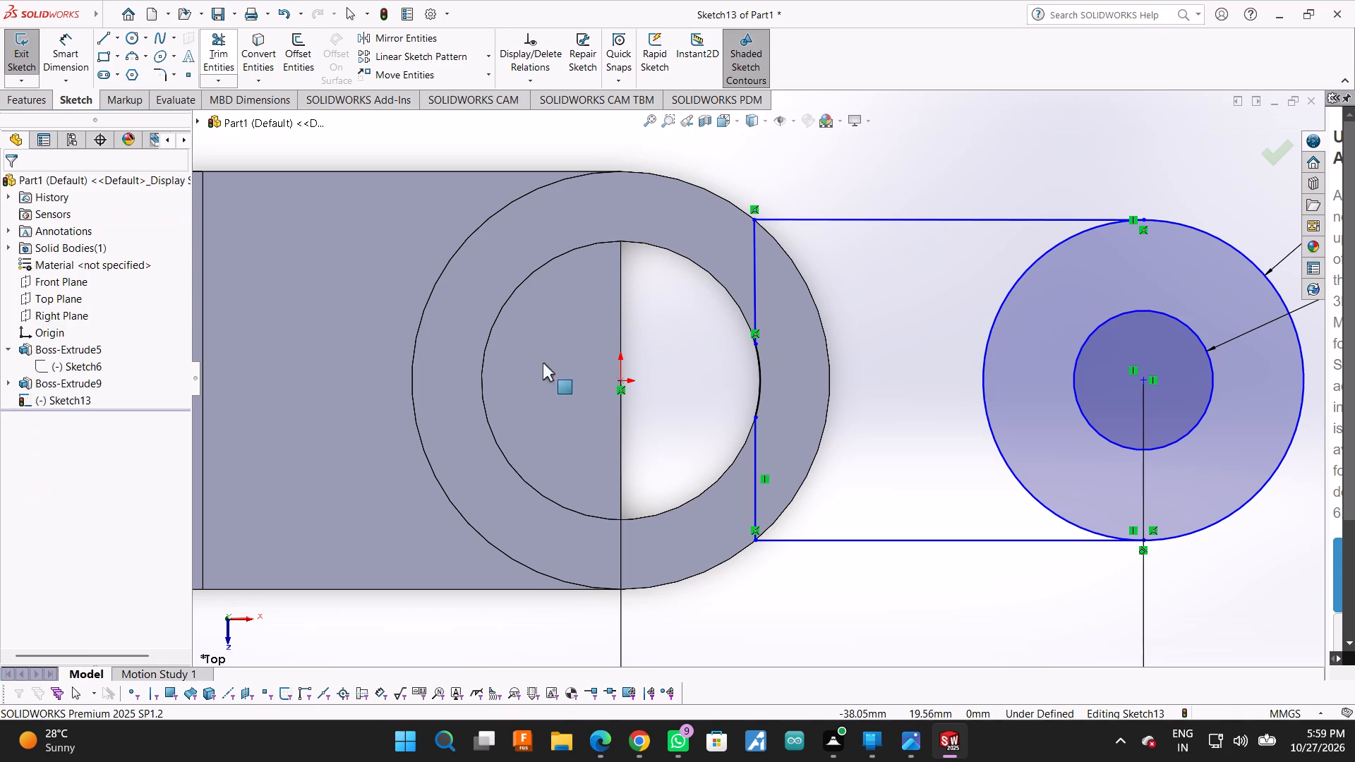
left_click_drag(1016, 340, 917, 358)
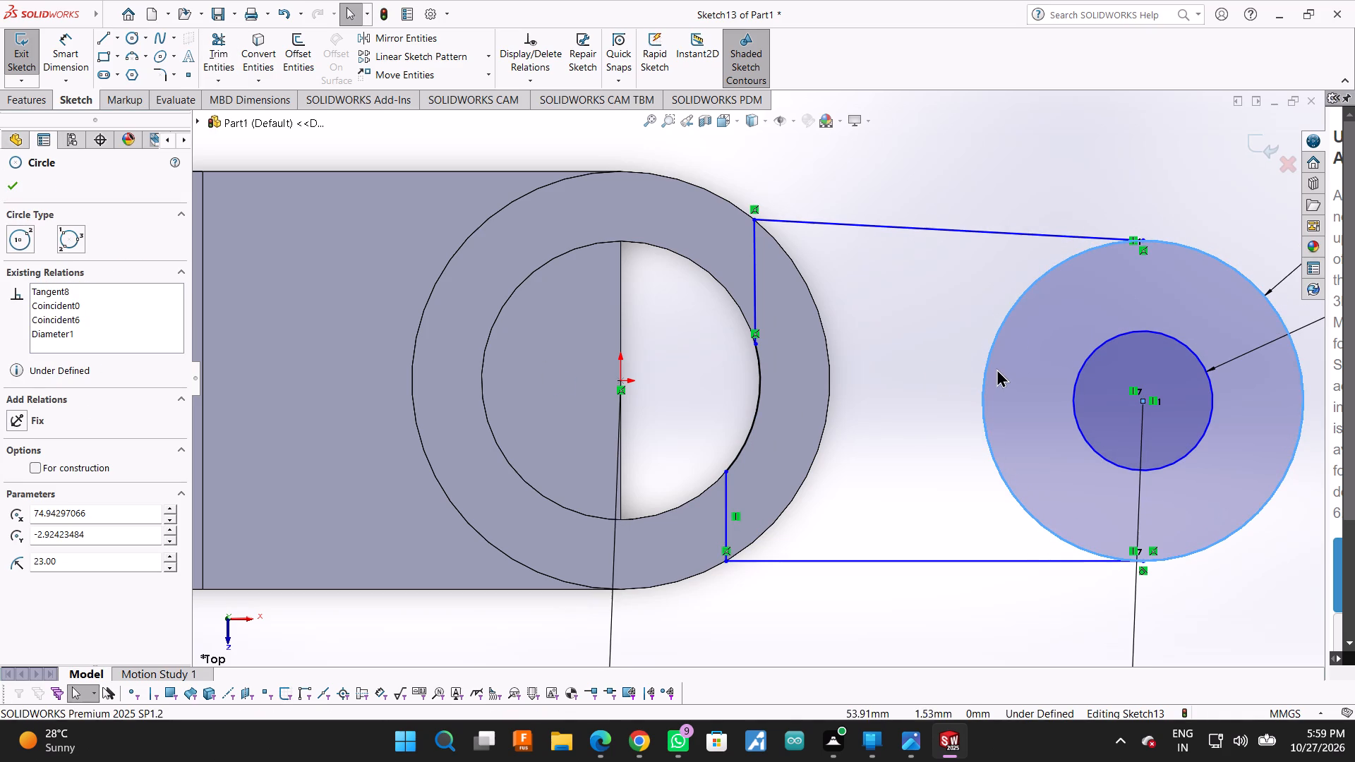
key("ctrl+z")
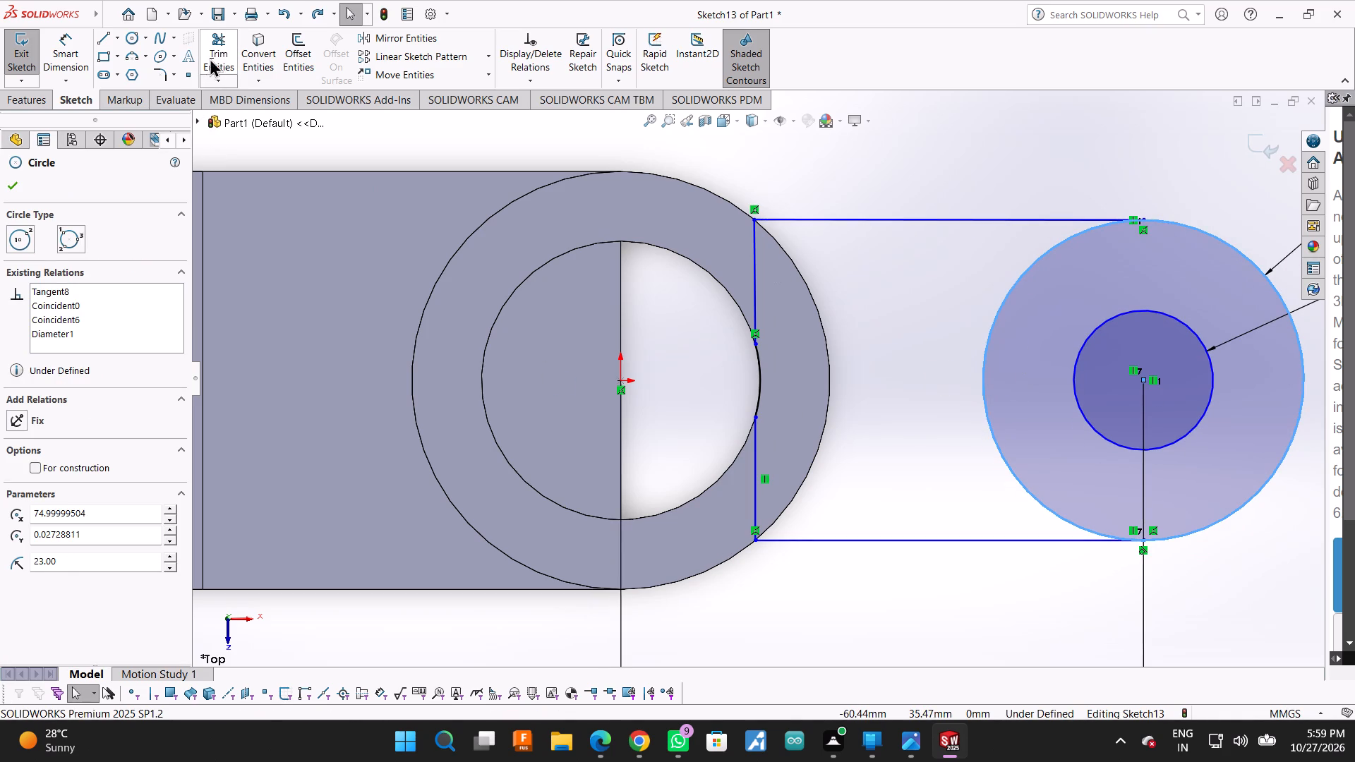
Trim away the half of the 46 mm circle facing the cylinder, between the two horizontal lines.
left_click(216, 47)
left_click_drag(1032, 404, 939, 433)
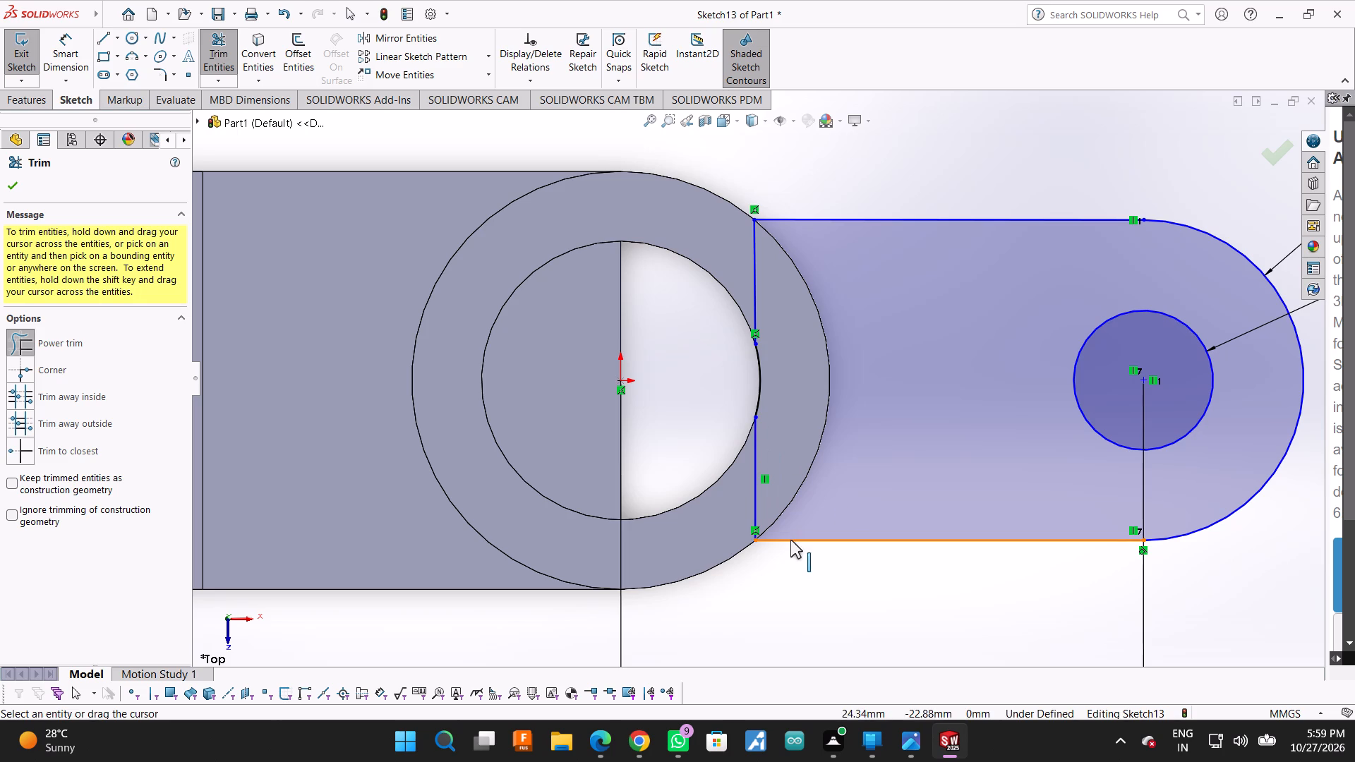
scroll(710, 425, "up", 3)
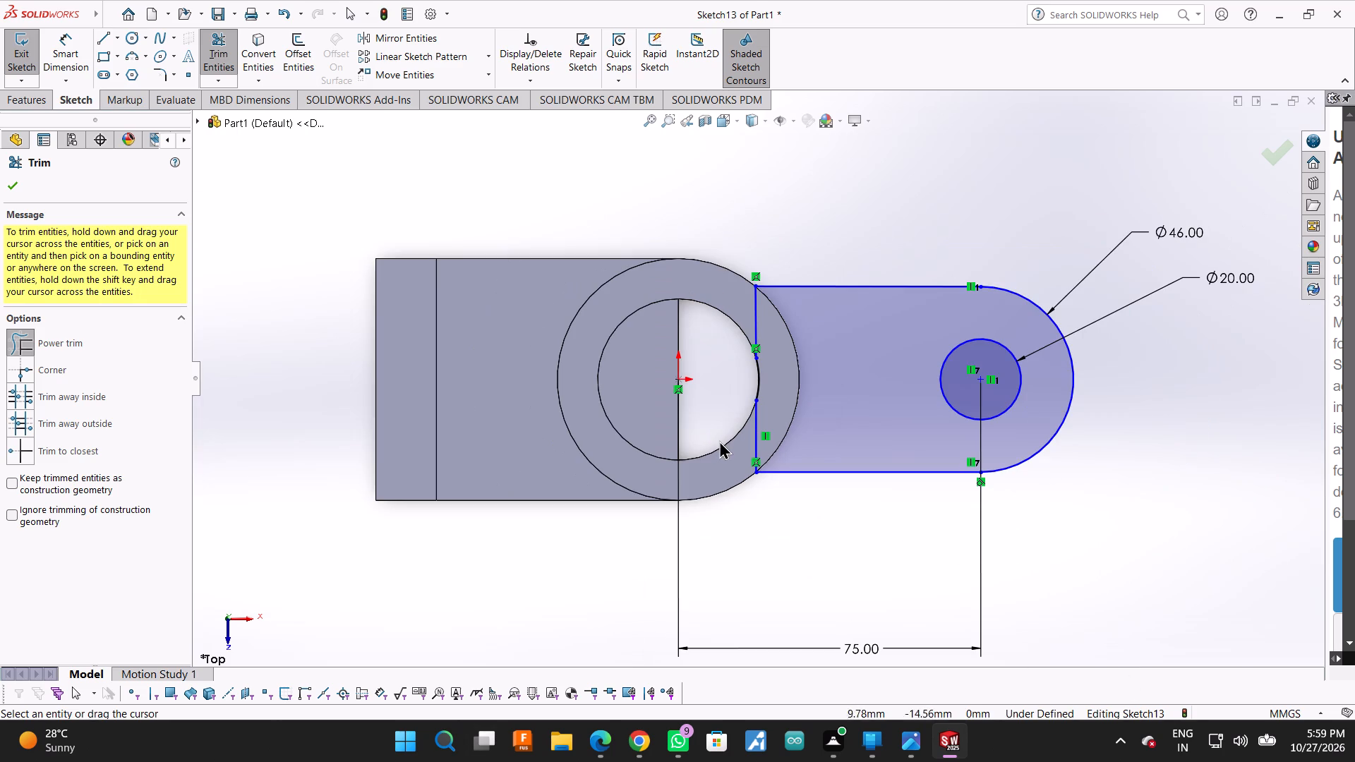
left_click(5, 185)
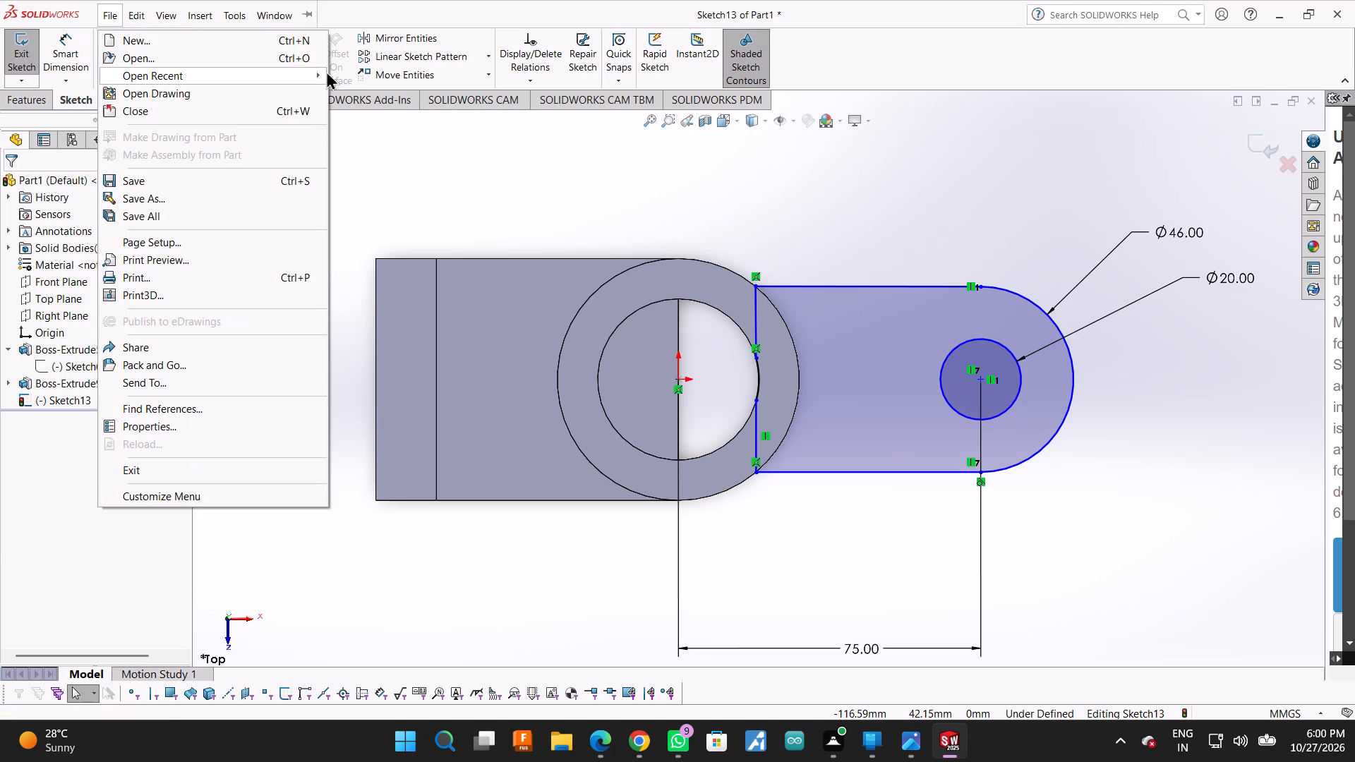
Draw a horizontal construction centerline from the origin to the centre of the 20 mm circle.
left_click(920, 65)
left_click(103, 40)
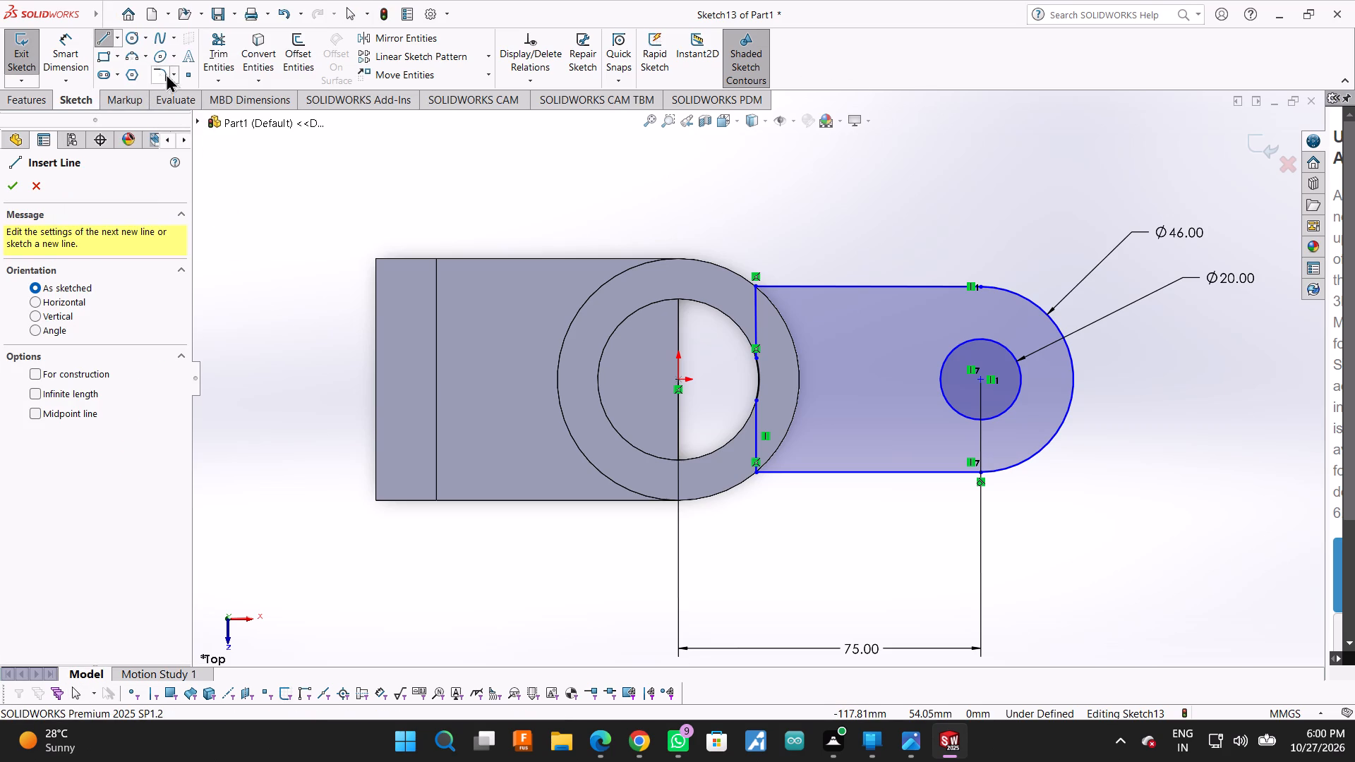
left_click(115, 41)
left_click(118, 73)
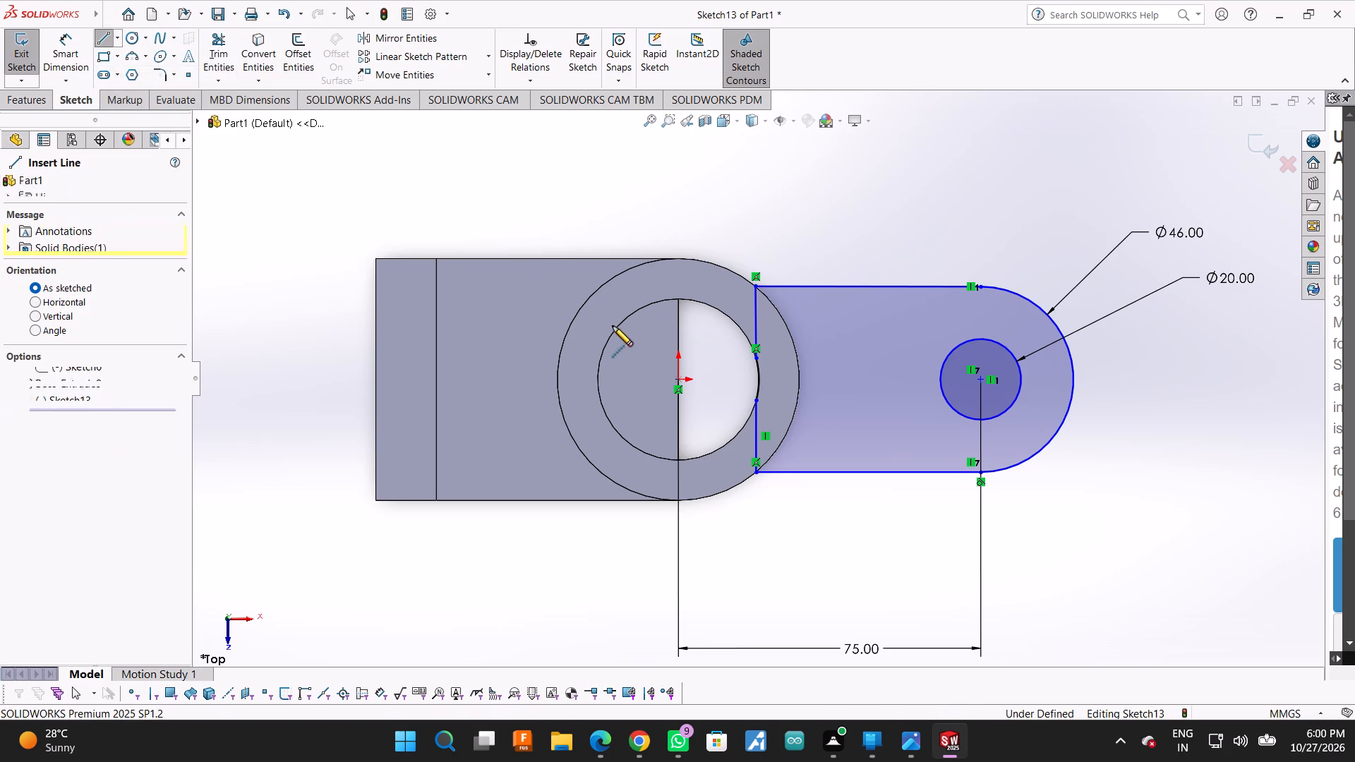
left_click(675, 381)
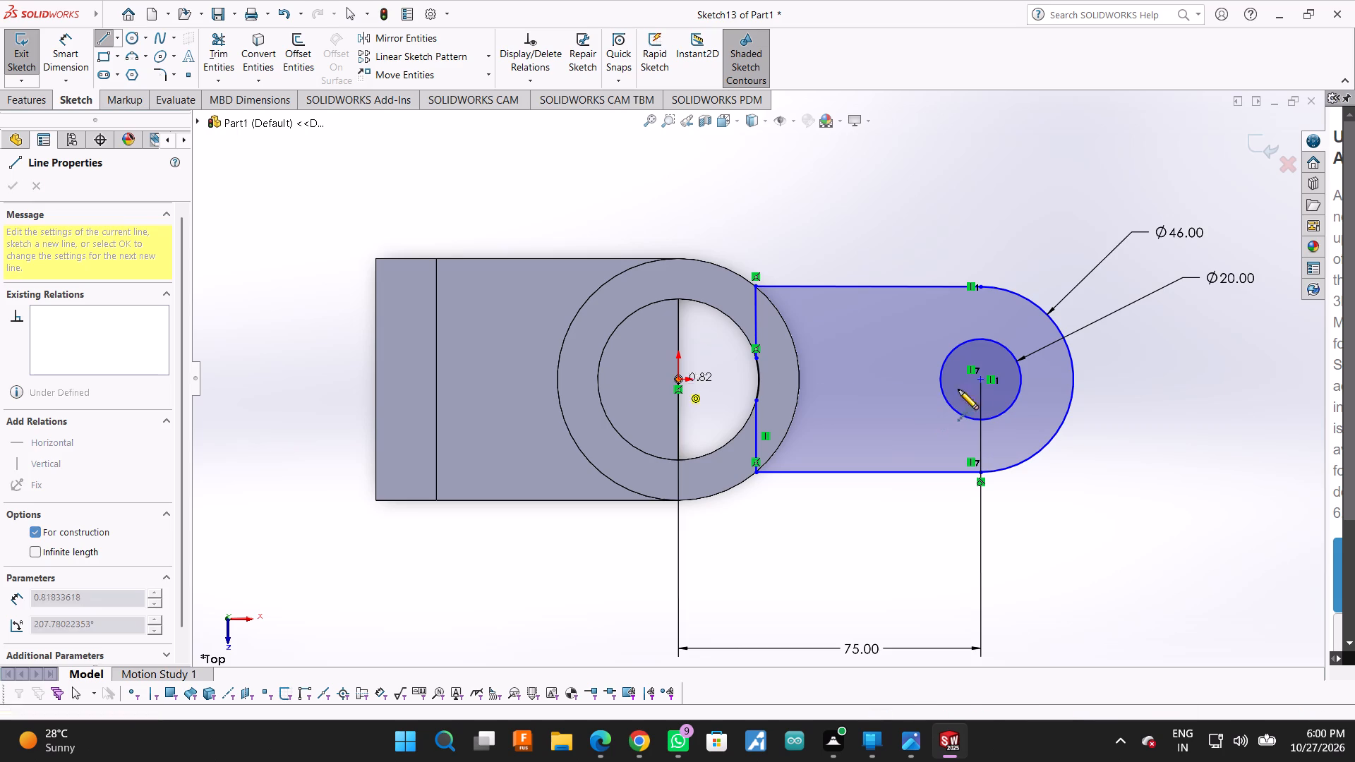
left_click(984, 380)
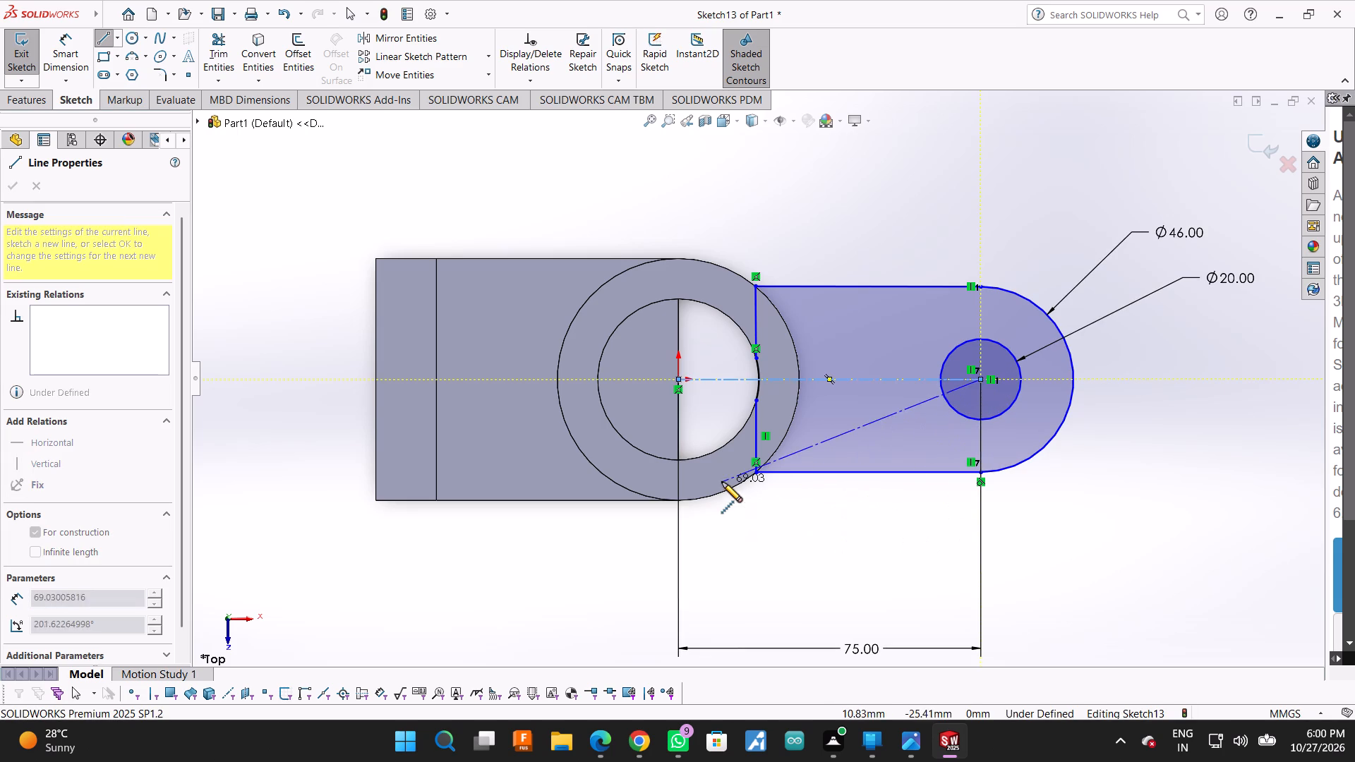
key("Escape")
Extrude the rounded arm profile as a boss with a blind depth of 15 mm, merged with the body.
middle_click_drag(1182, 548, 1168, 540)
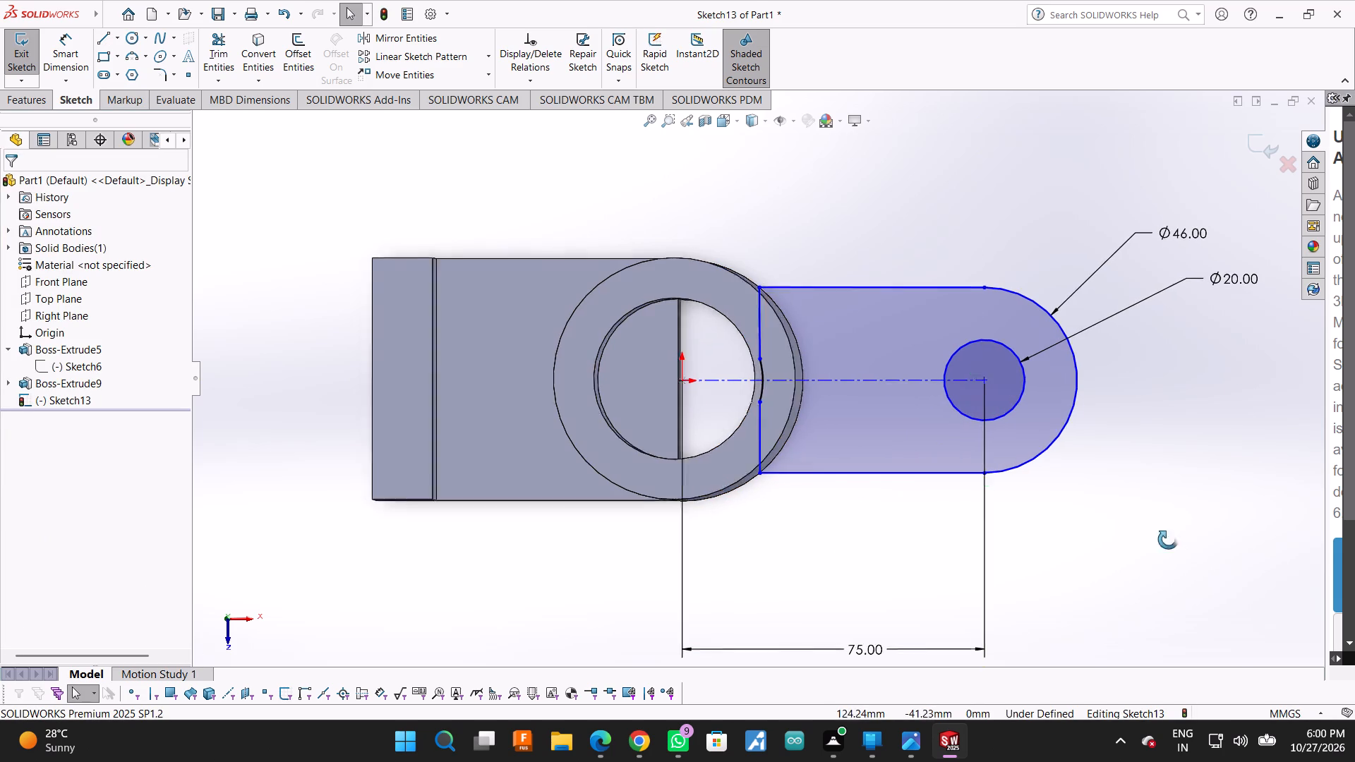
middle_click_drag(1168, 540, 1168, 359)
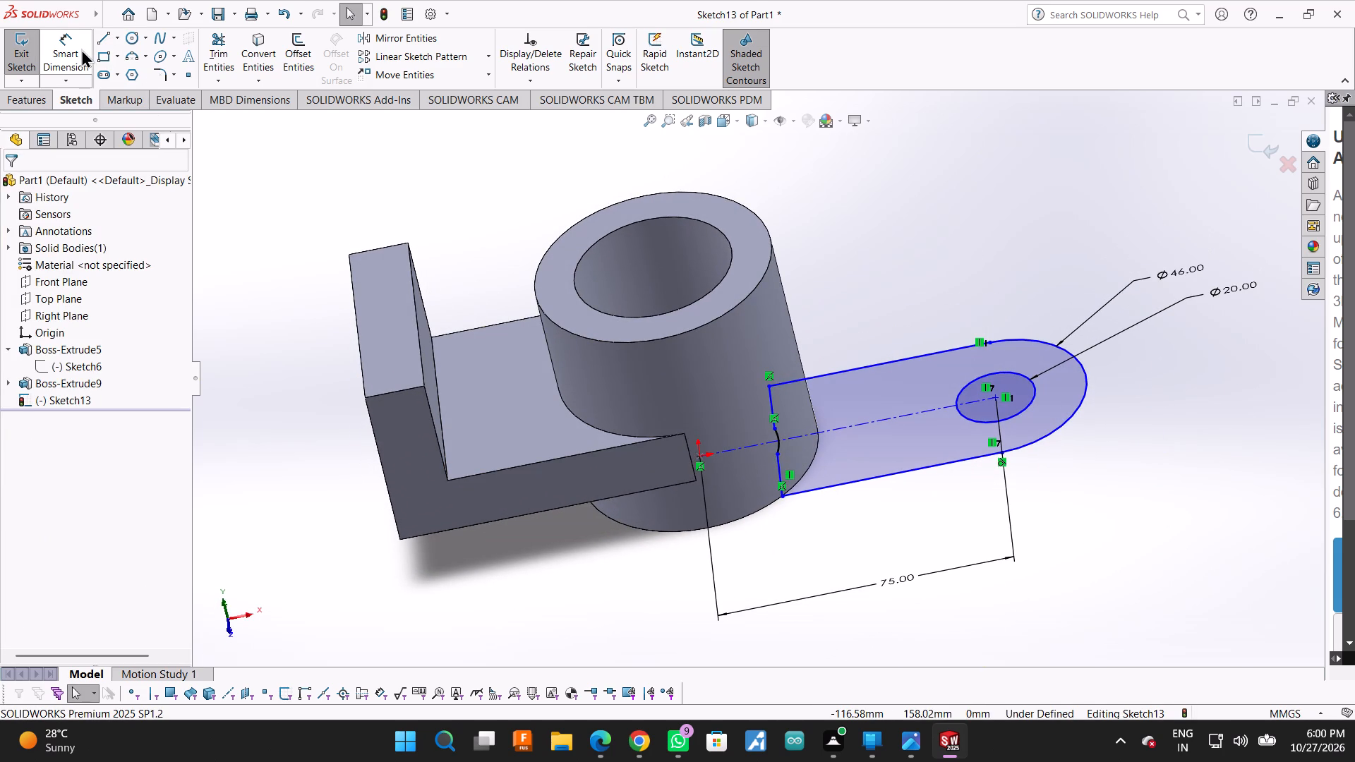
left_click(64, 98)
left_click(32, 96)
left_click(24, 38)
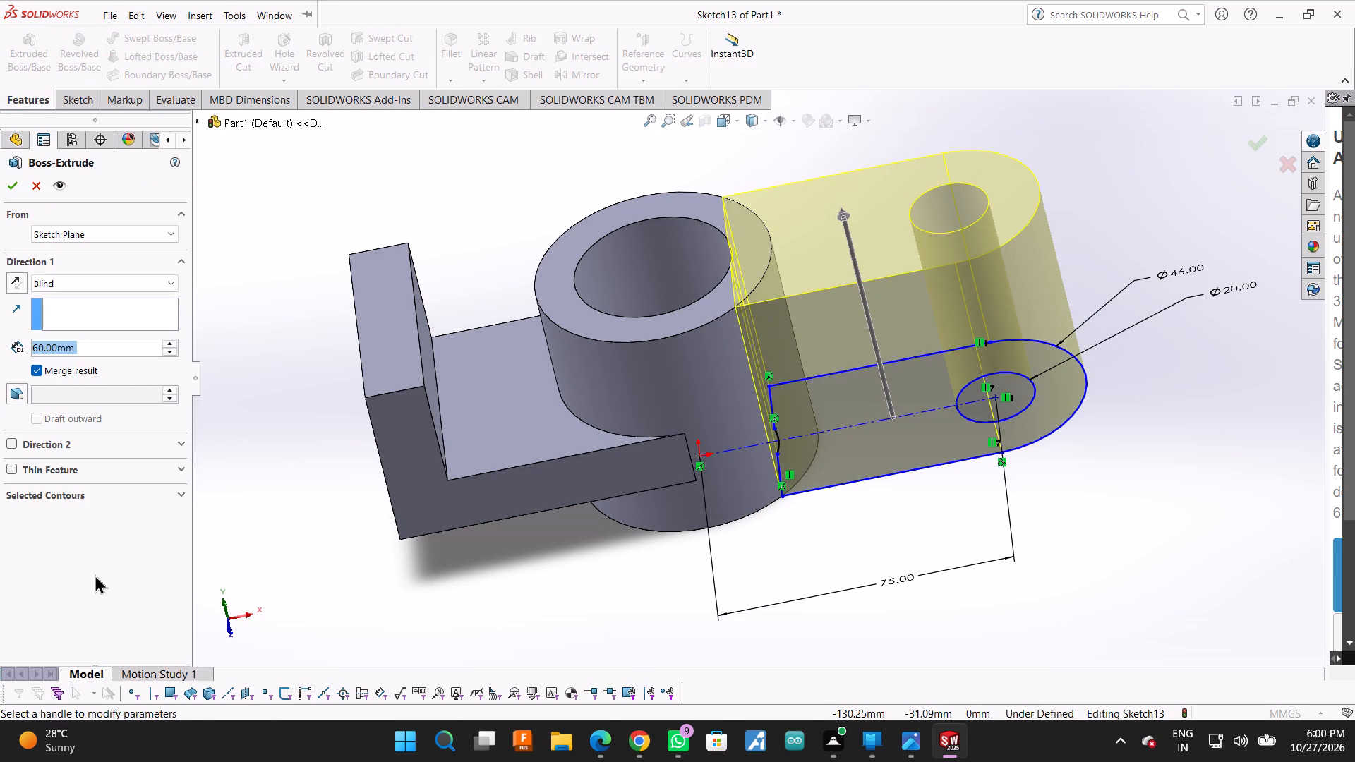
type("15")
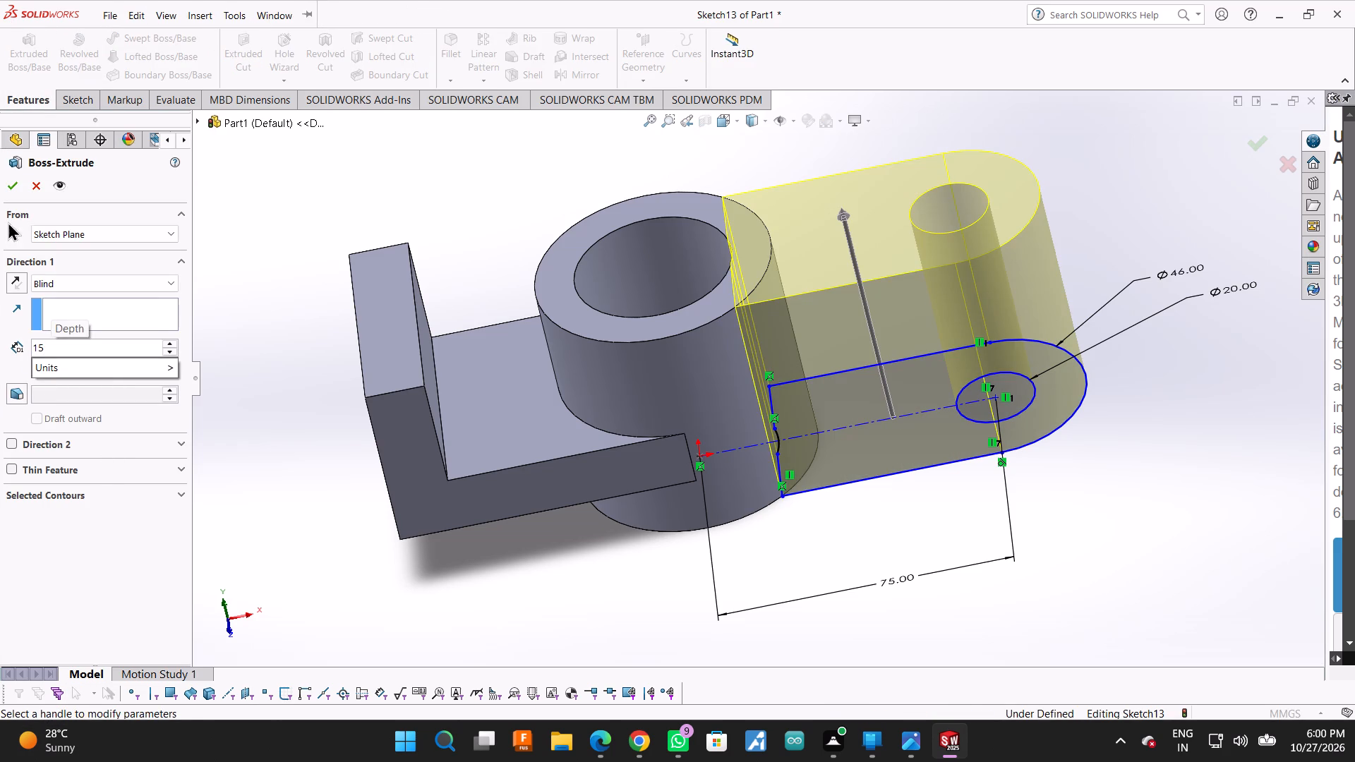
left_click(10, 185)
left_click(10, 185)
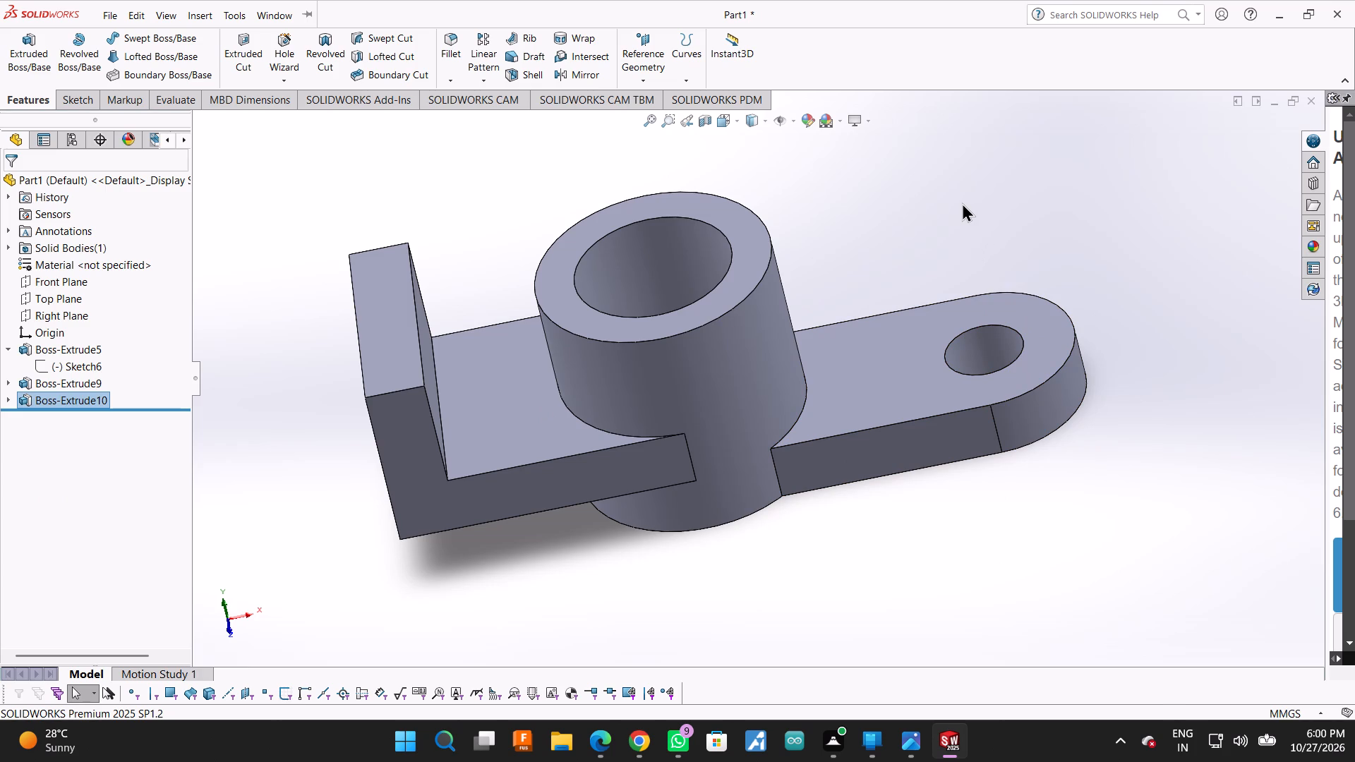
On the top face of the L-shaped arm's upright, sketch a 40 mm horizontal line from the inner edge's midpoint to the cylinder's bore circle.
middle_click_drag(963, 202, 978, 279)
middle_click_drag(986, 276, 981, 336)
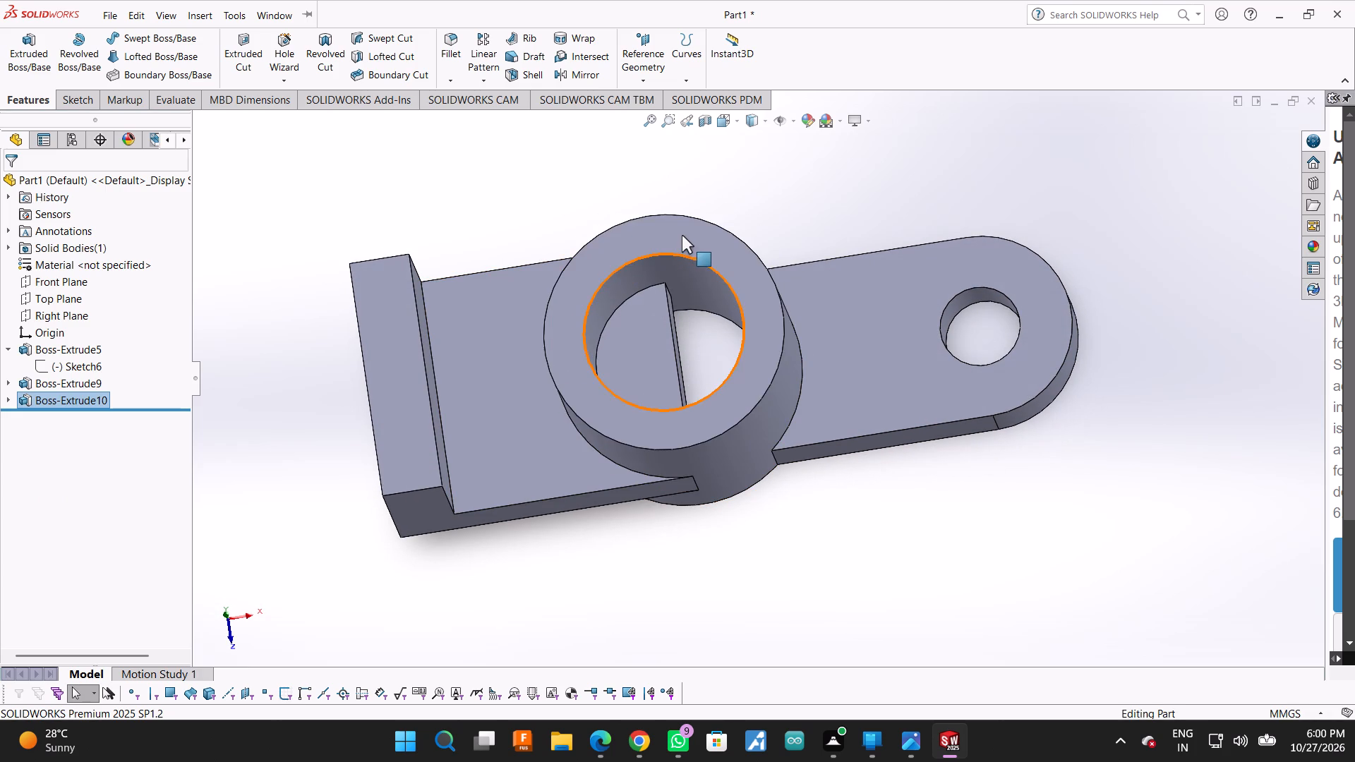
scroll(769, 383, "down", 1)
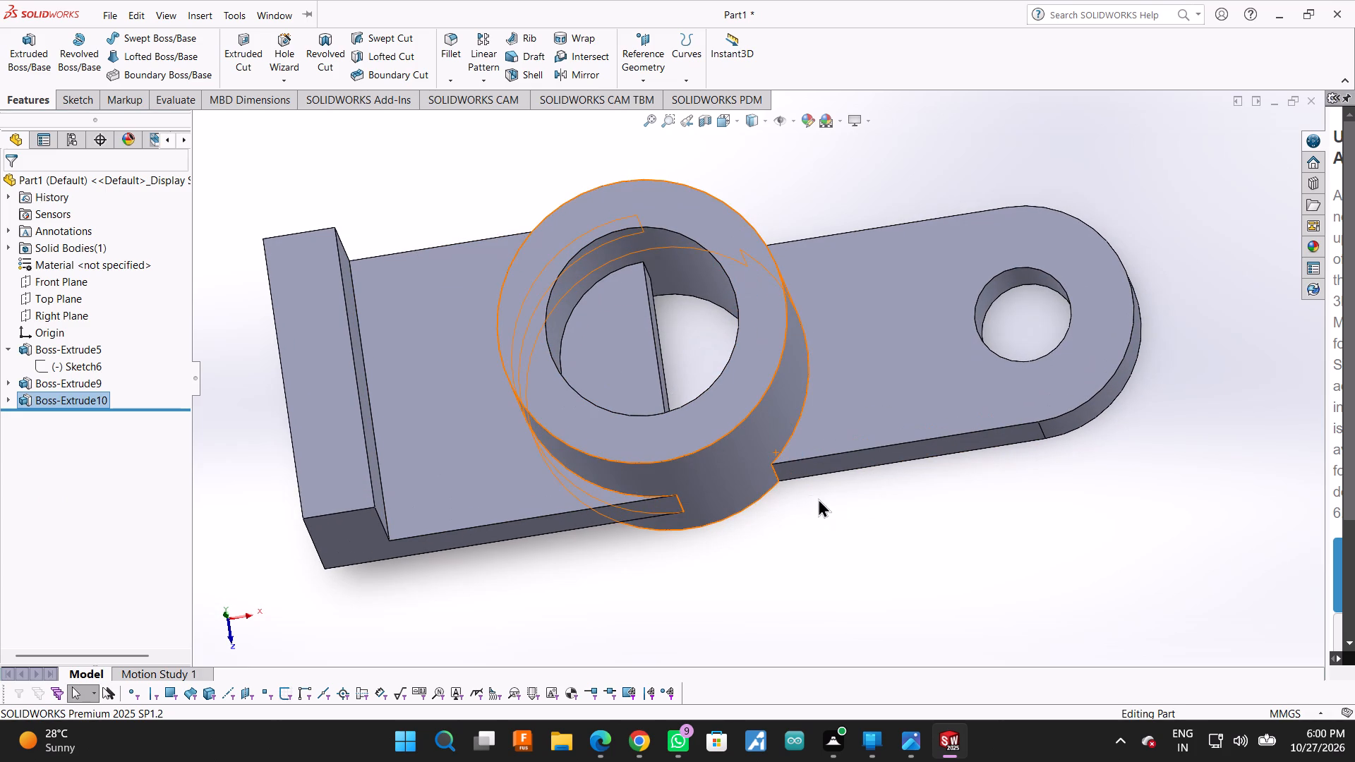
middle_click_drag(800, 480, 815, 289)
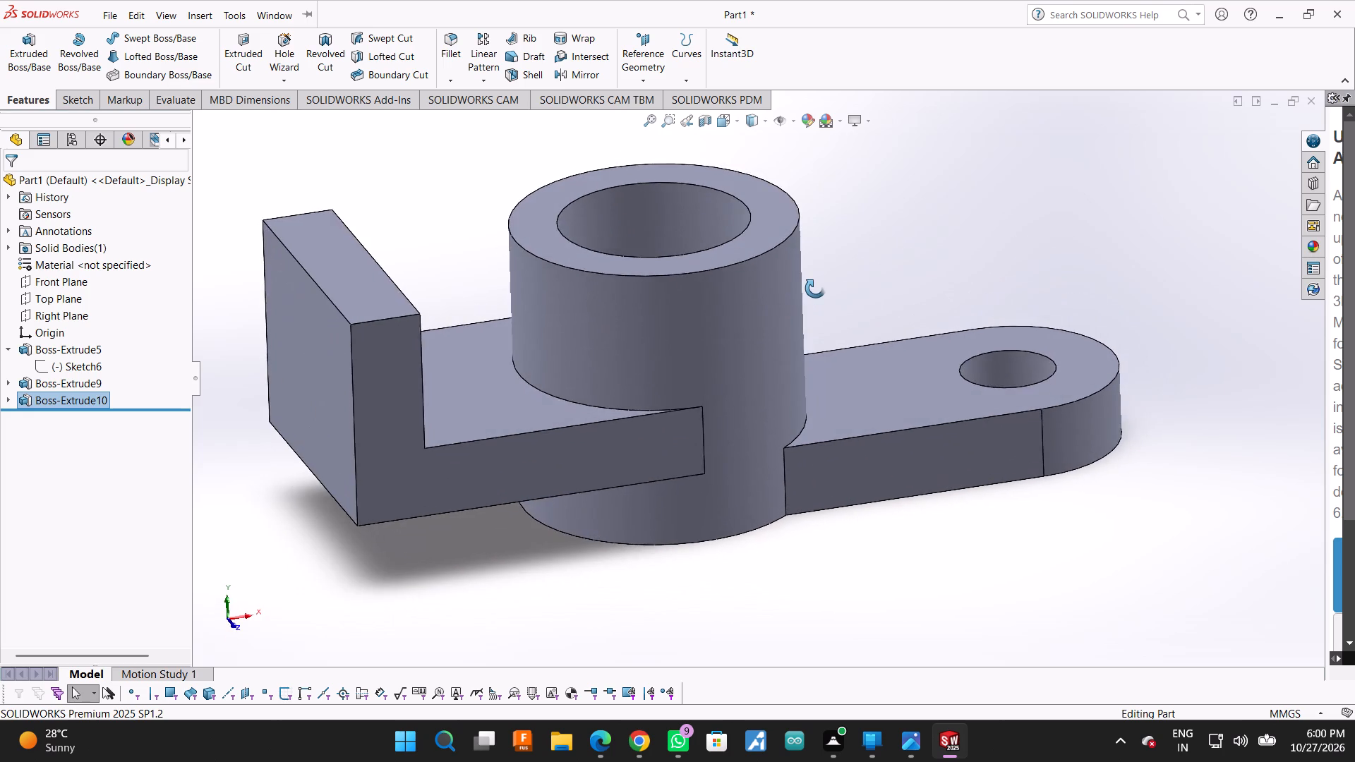
middle_click_drag(815, 289, 814, 438)
left_click(375, 181)
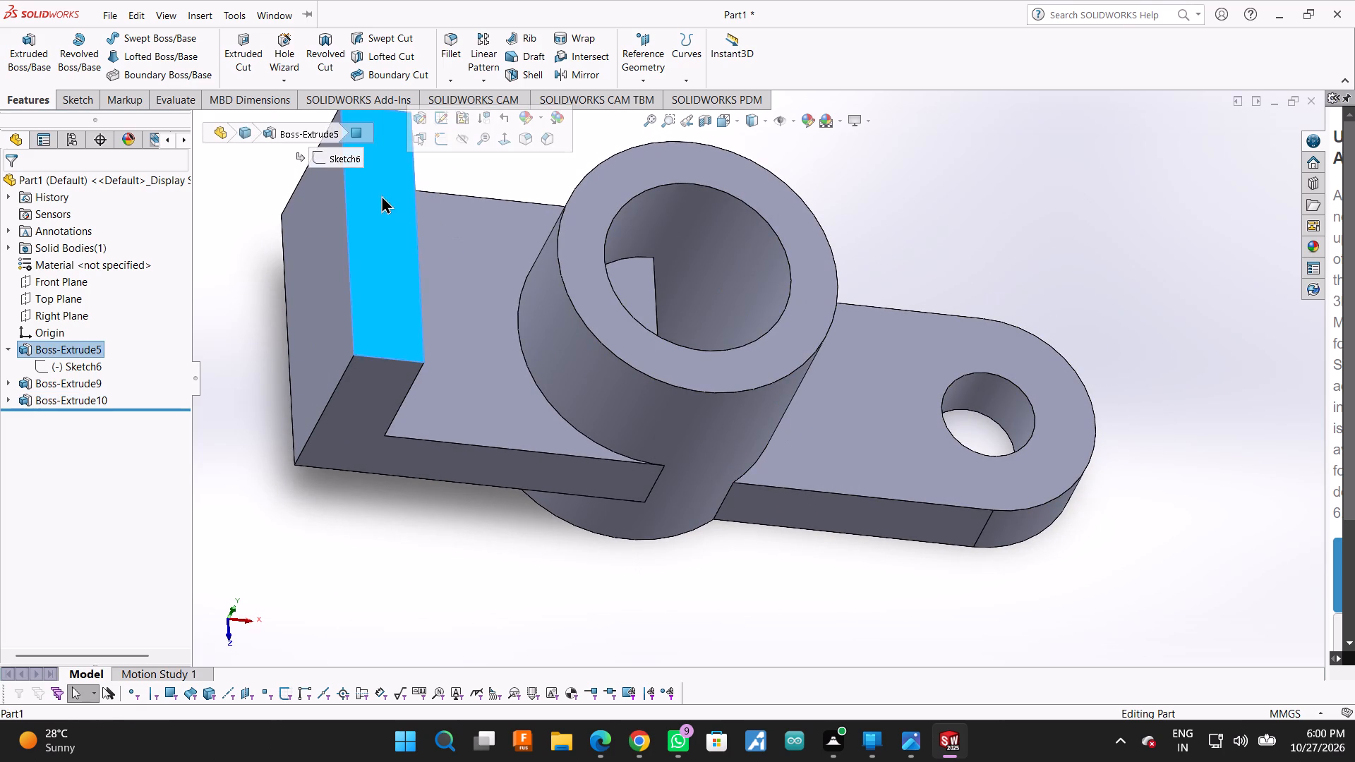
left_click(446, 142)
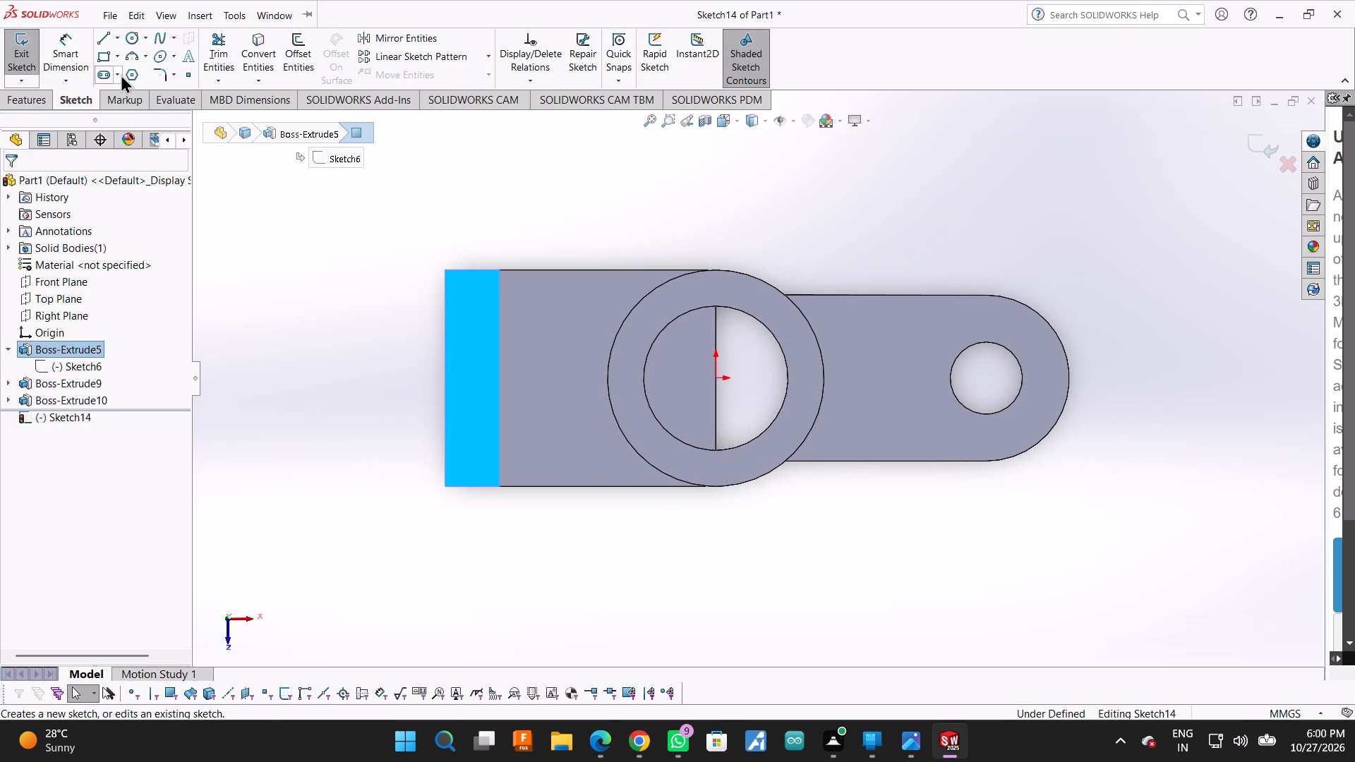
left_click(94, 23)
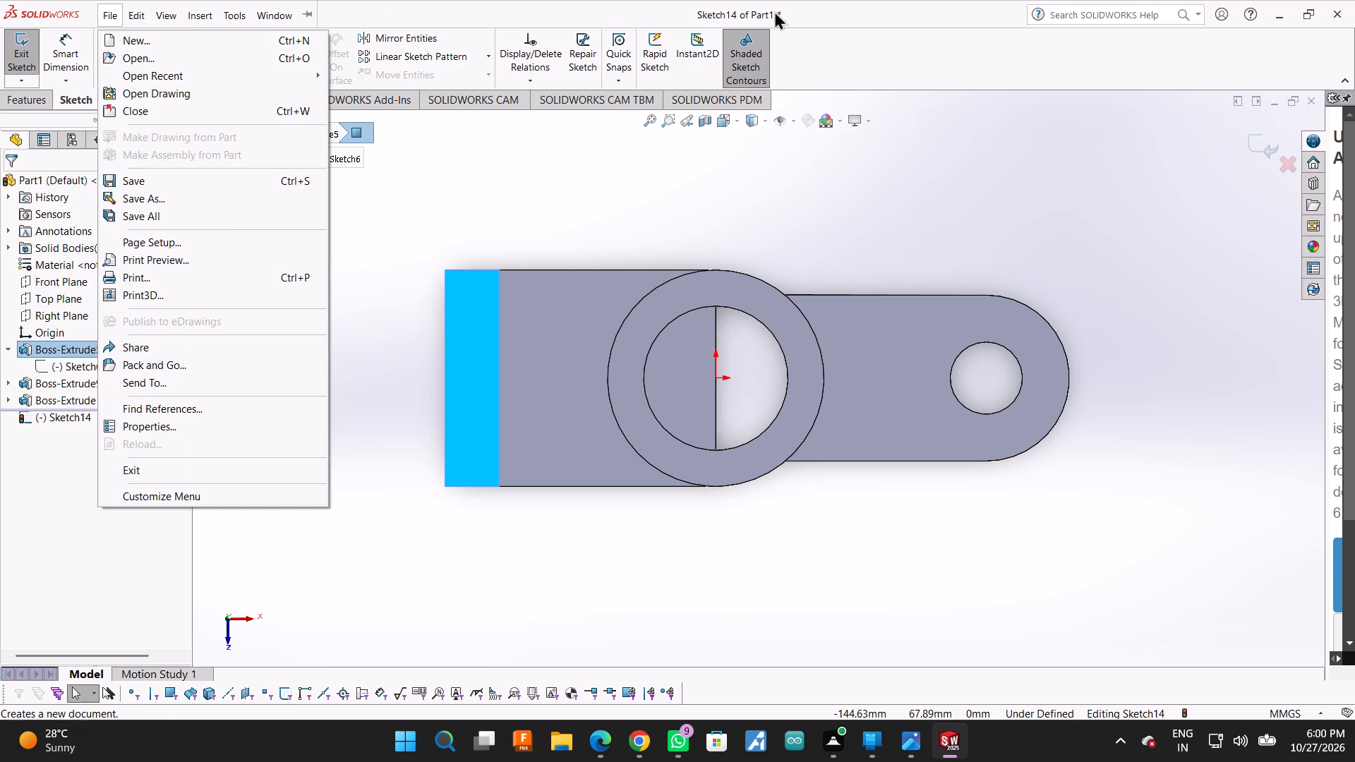
left_click(841, 45)
left_click(96, 38)
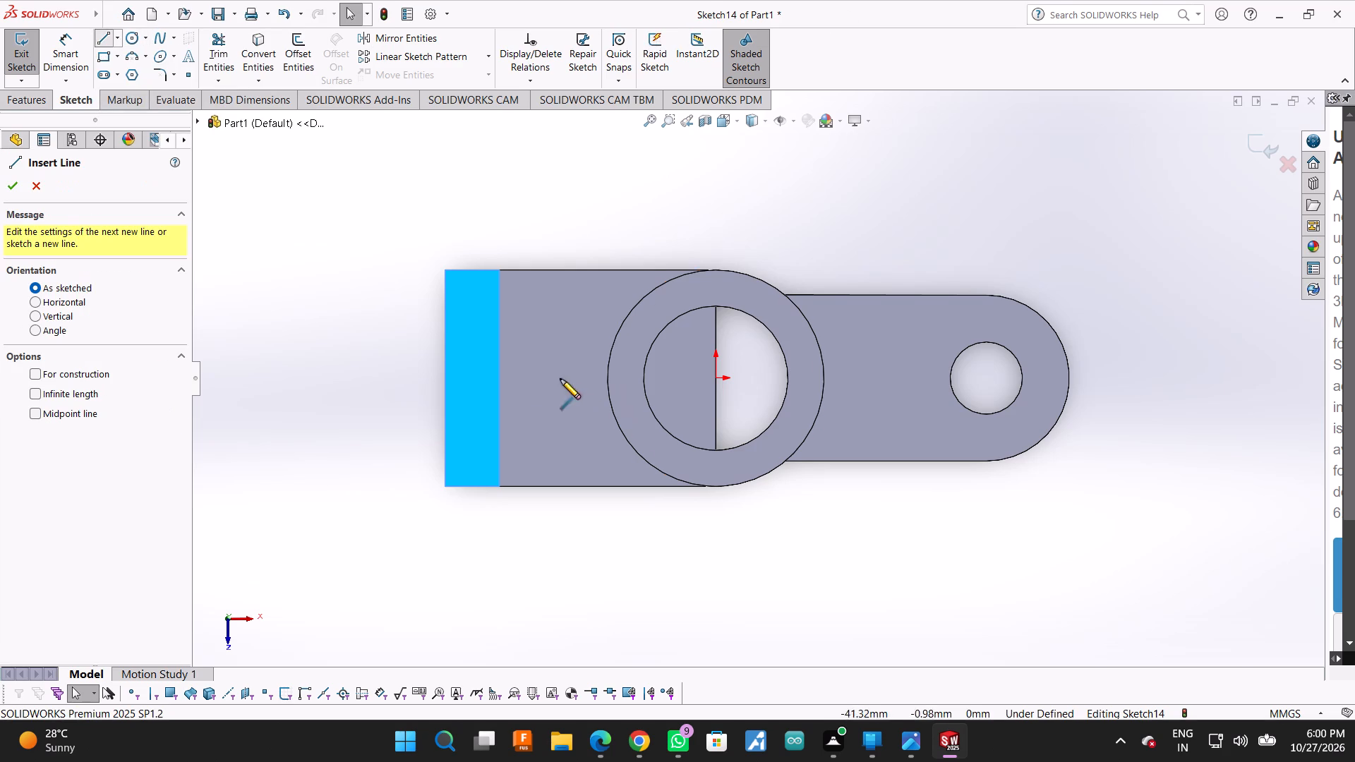
left_click(498, 377)
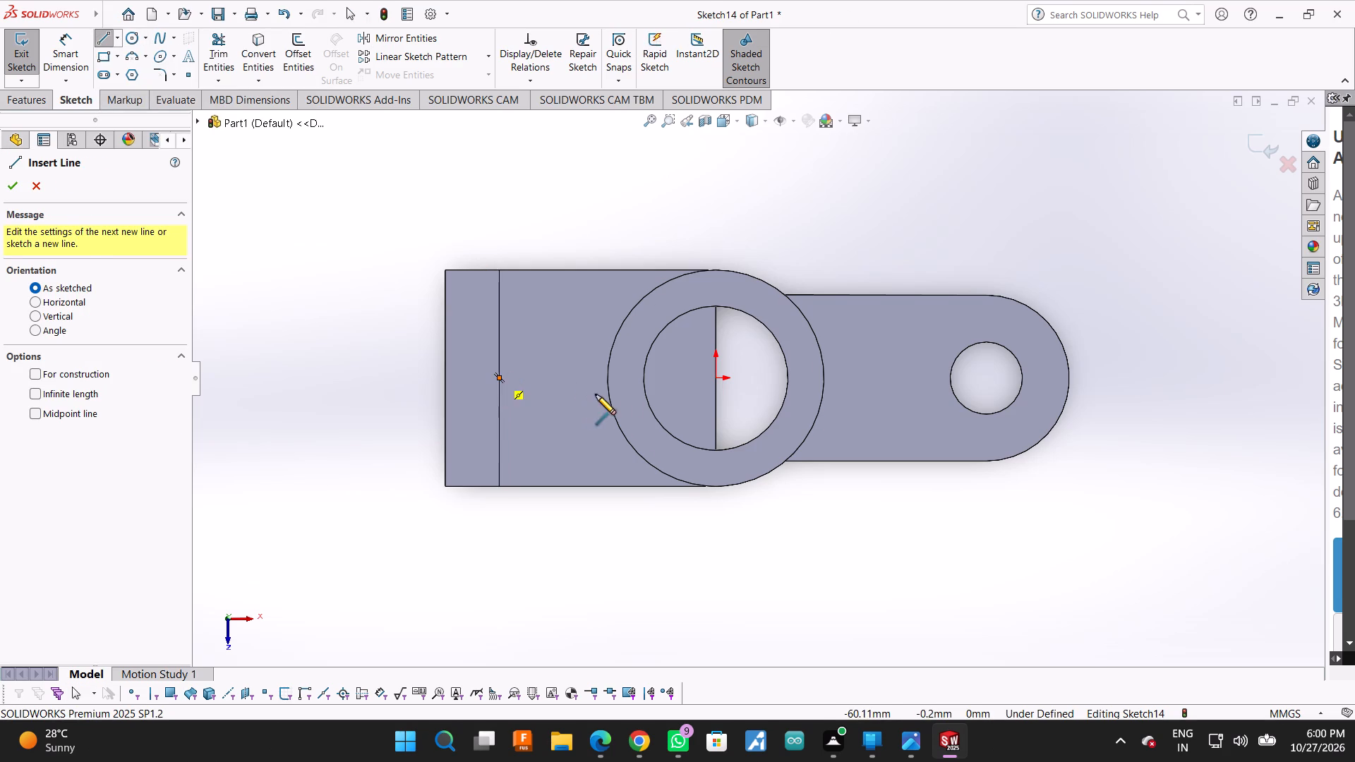
left_click(642, 379)
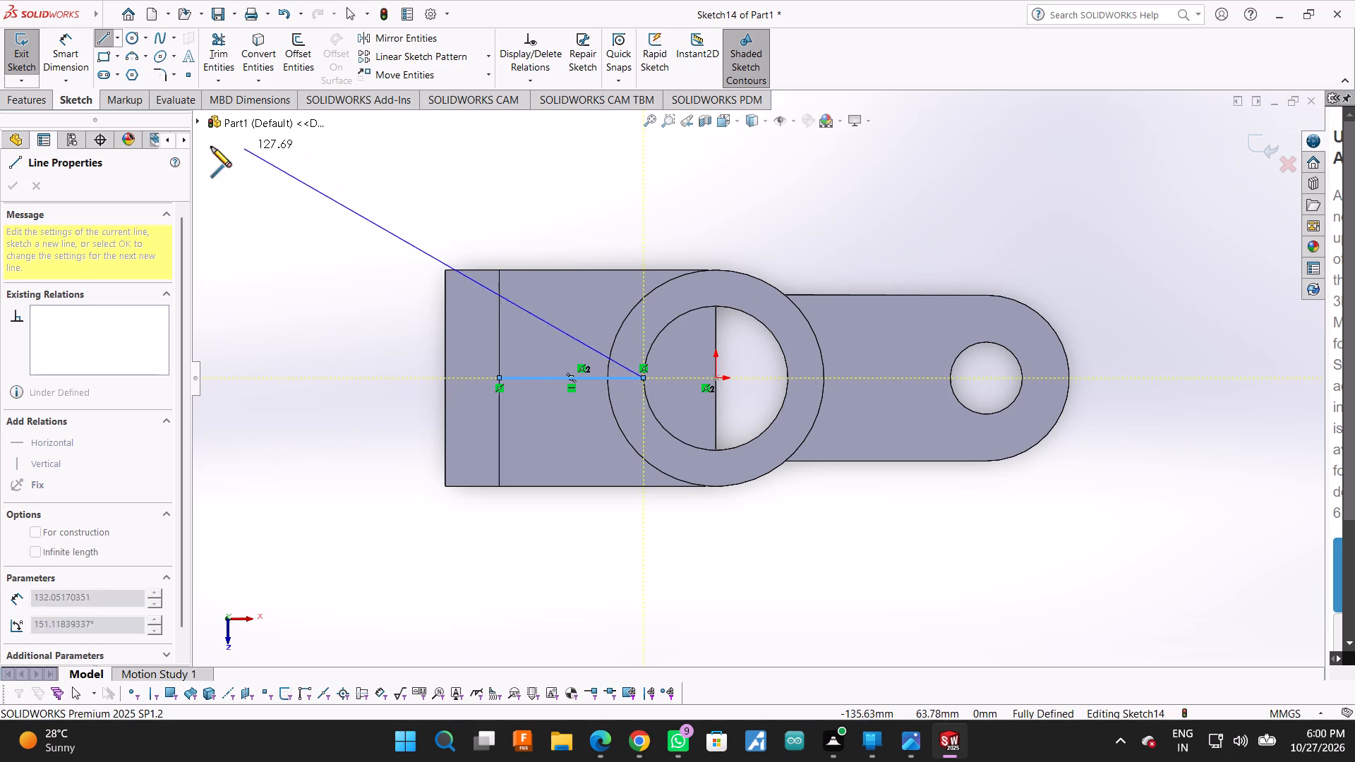
key("Escape")
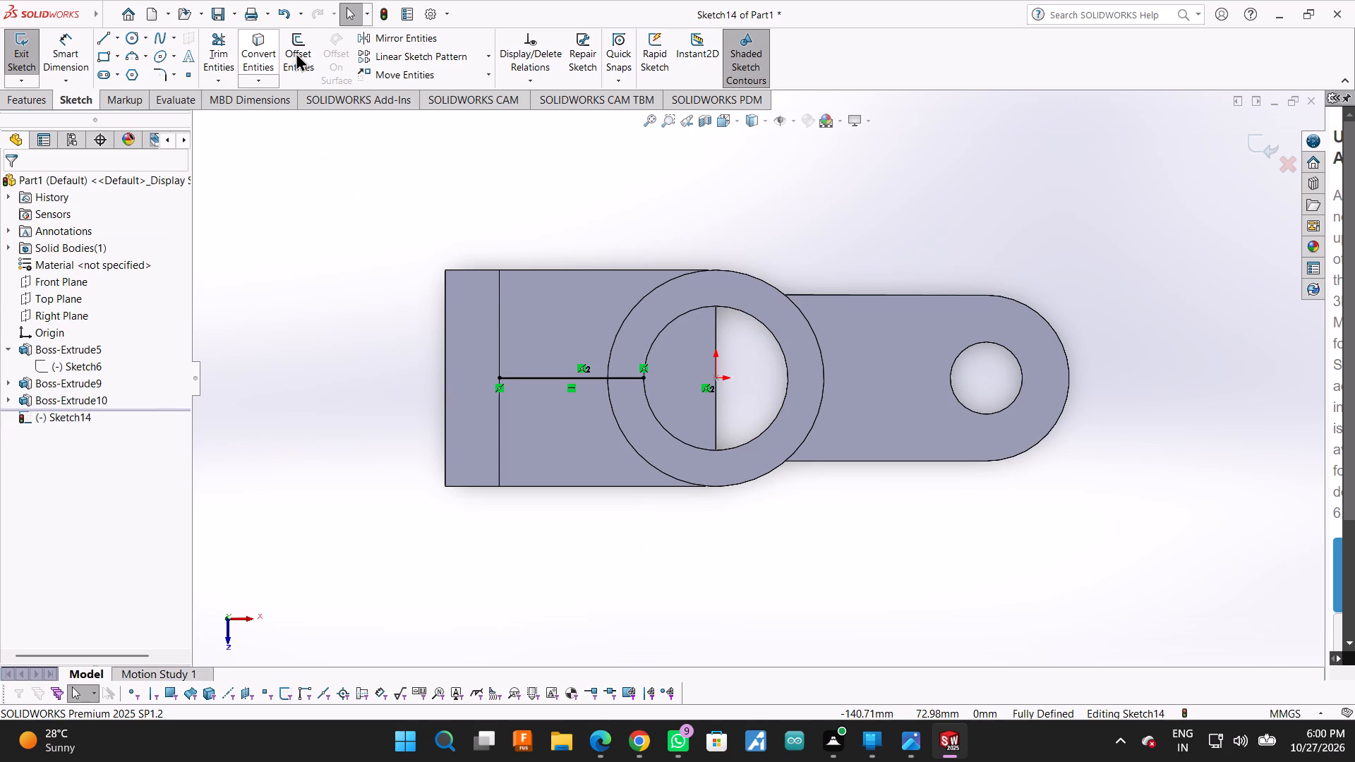
Offset the horizontal line by 5 mm to each side.
left_click(297, 52)
left_click(541, 376)
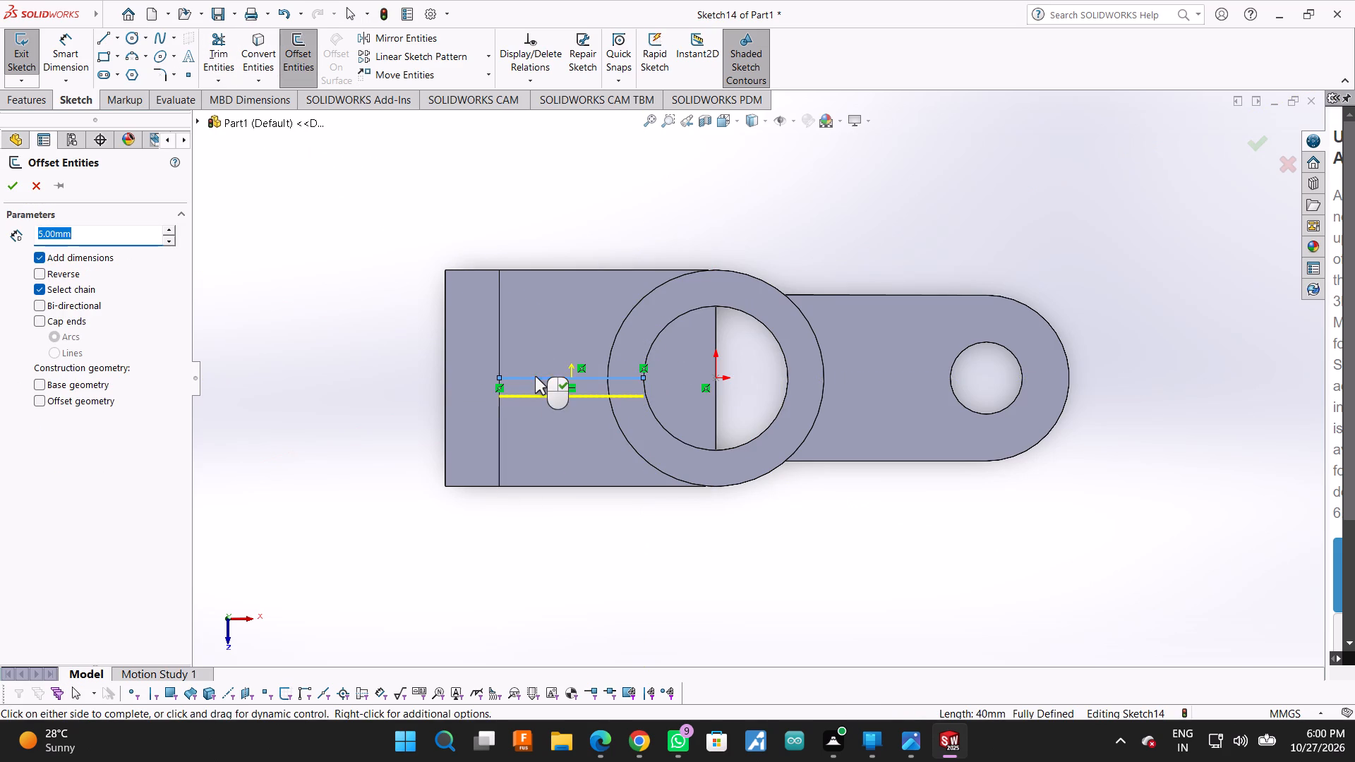
left_click(6, 190)
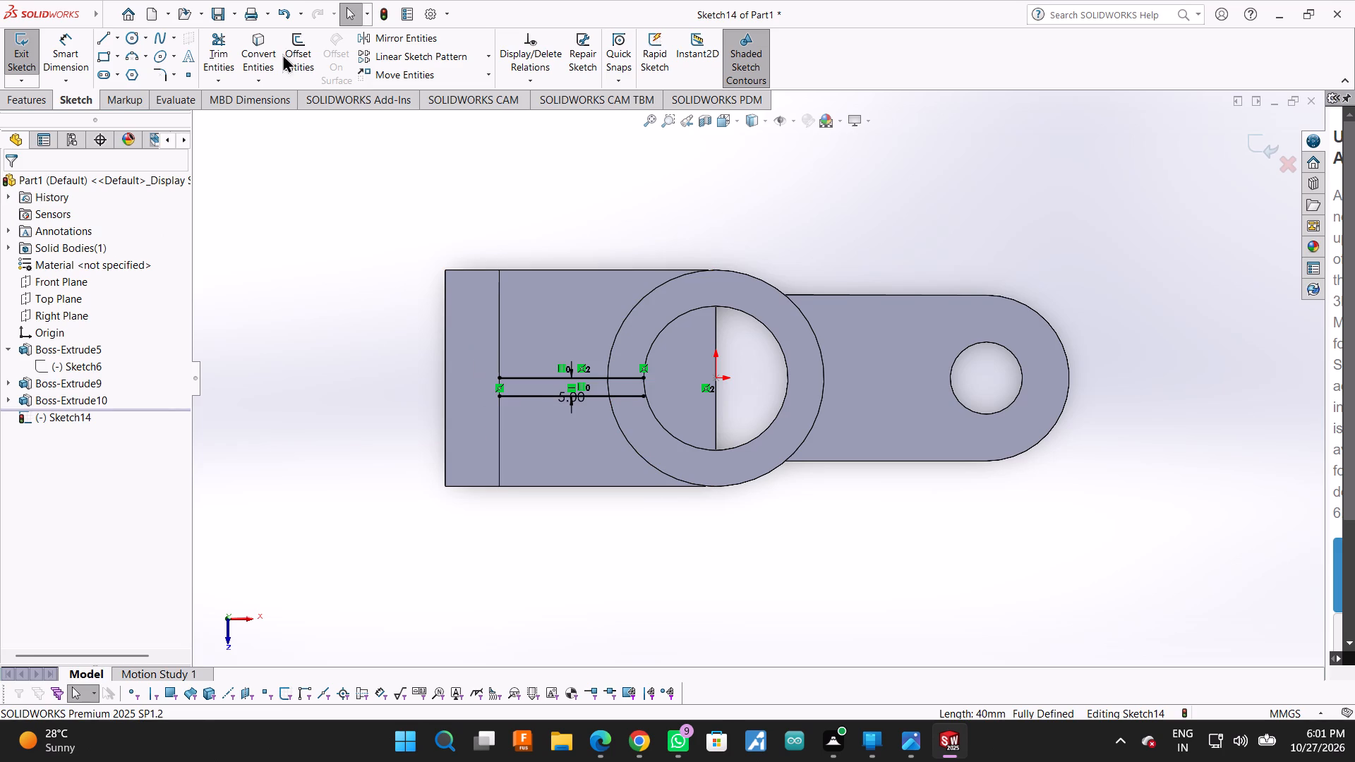
left_click(292, 36)
left_click(526, 375)
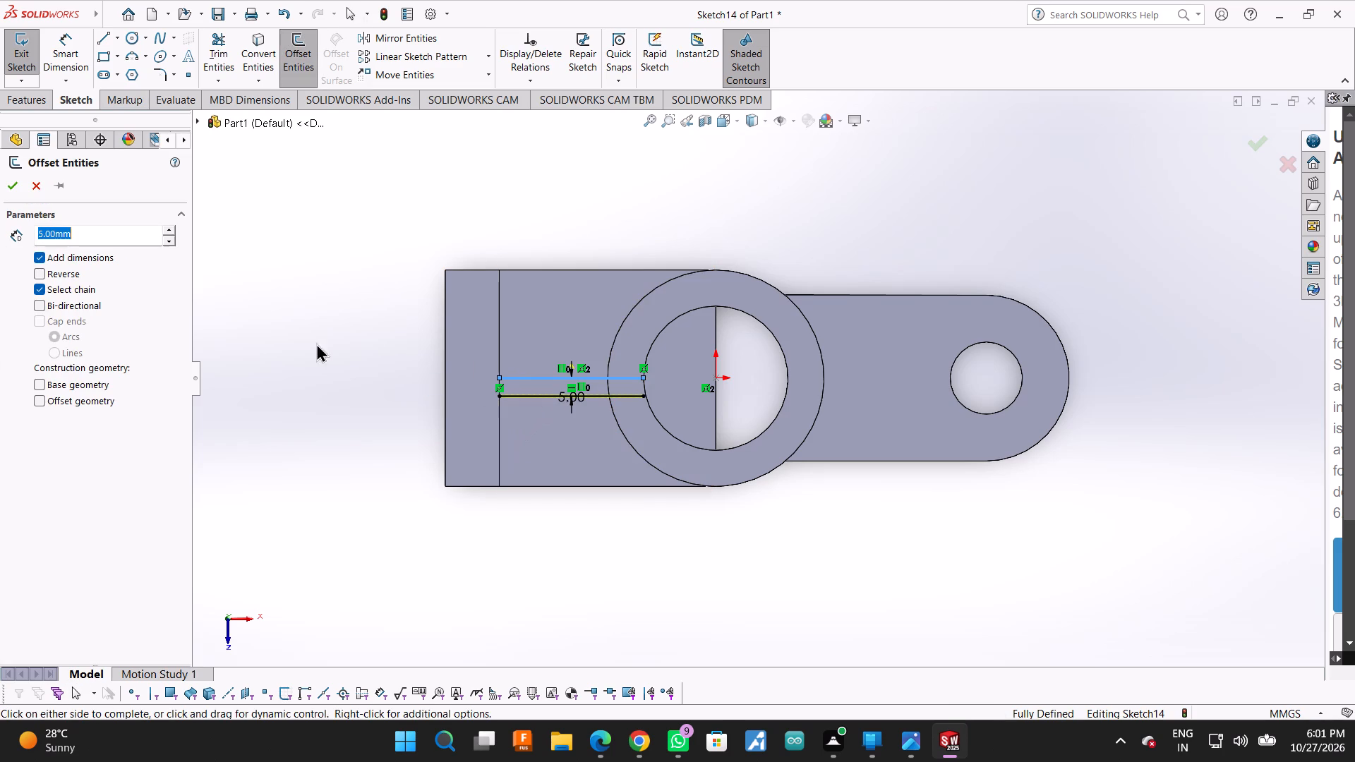
left_click(36, 272)
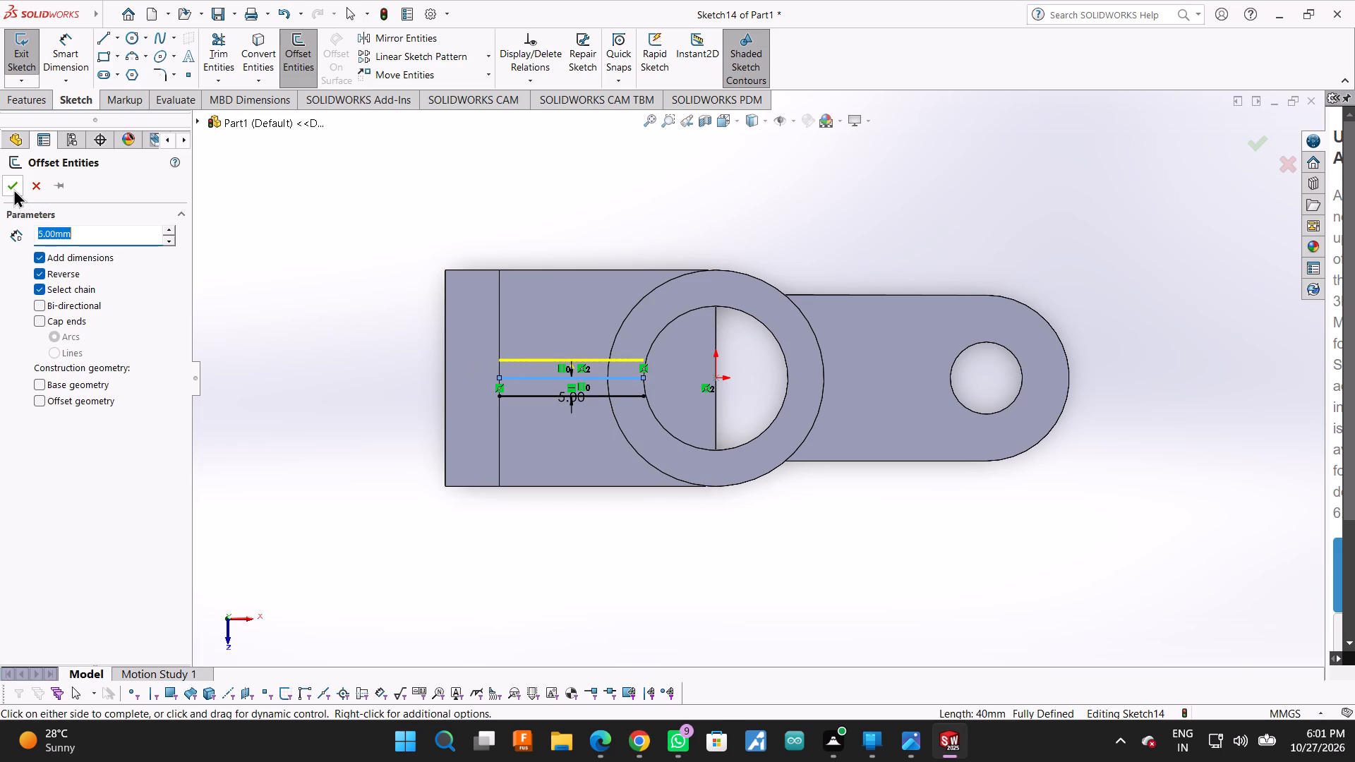
left_click(13, 188)
Close both ends of the offset lines with 10 mm vertical lines to form the rib's rectangle.
left_click(107, 38)
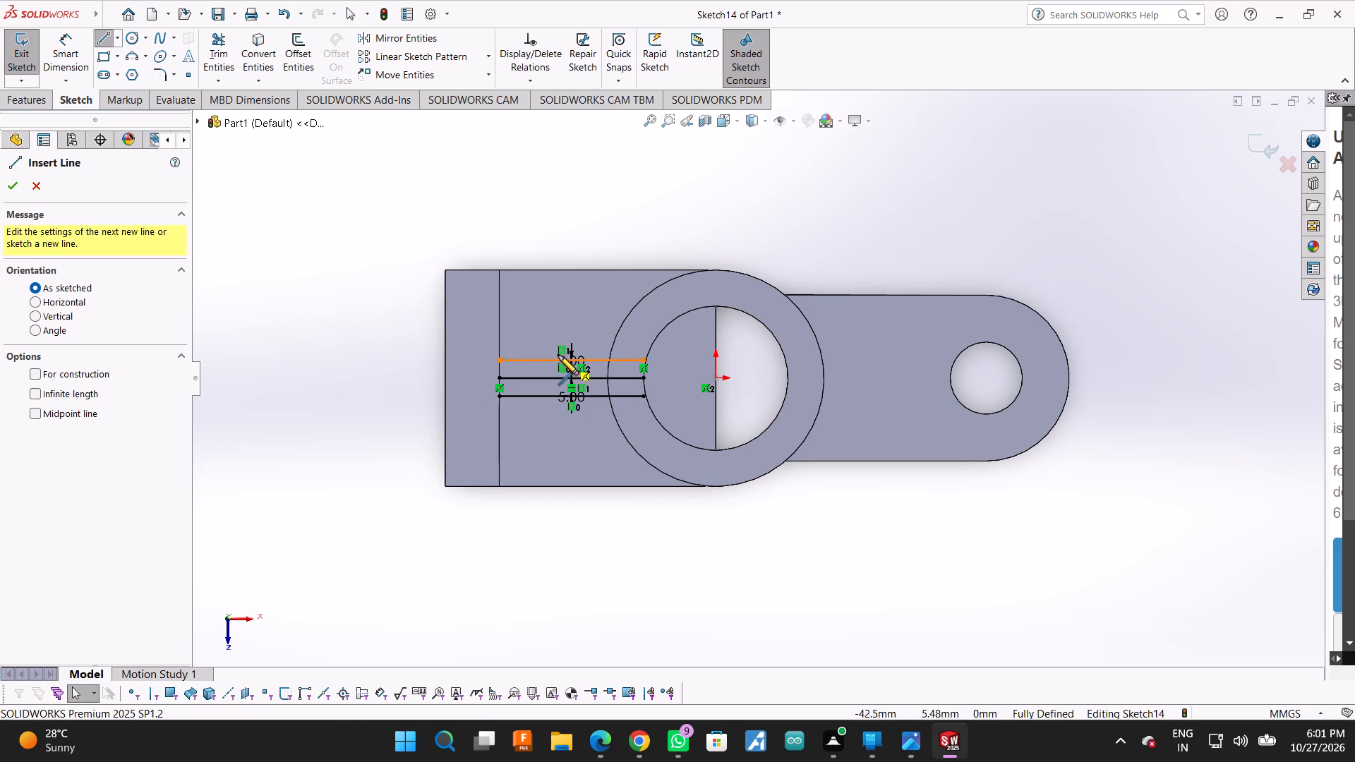
left_click(501, 358)
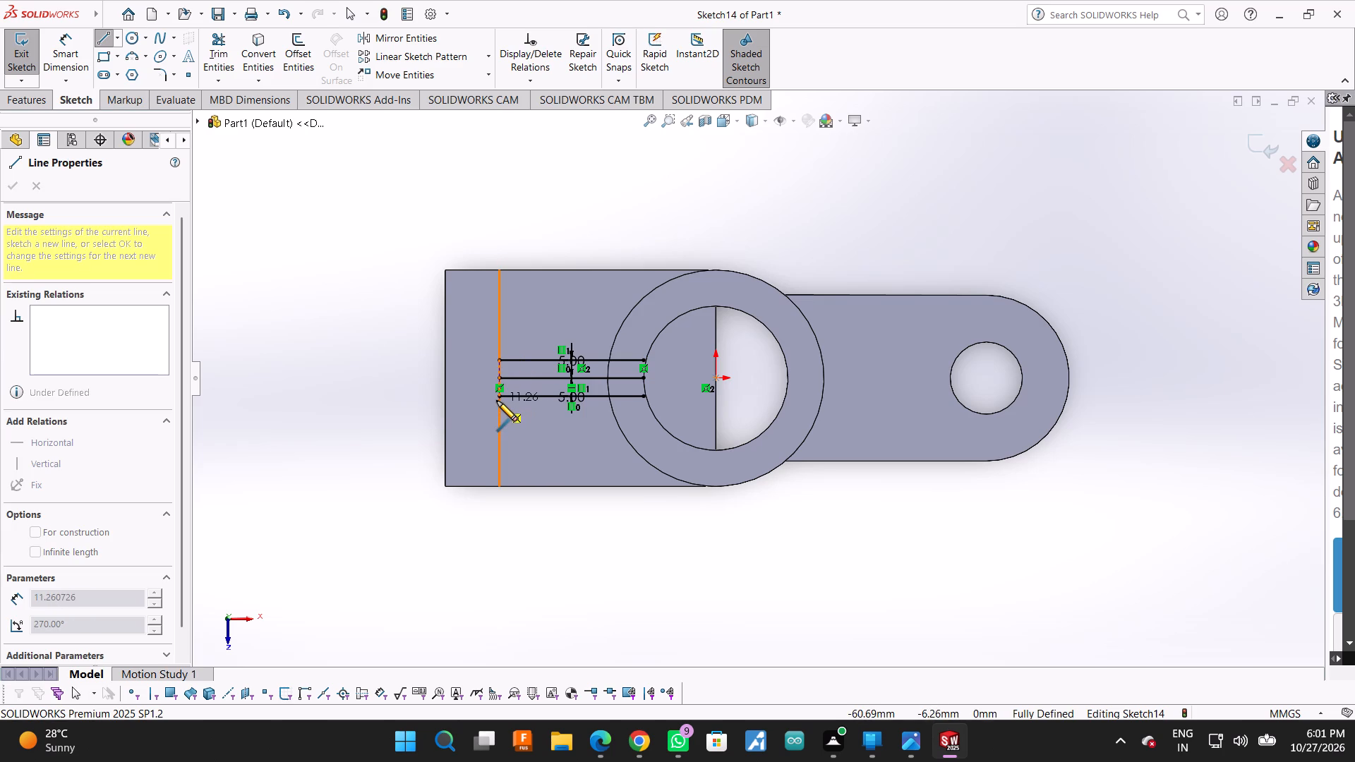
left_click(499, 397)
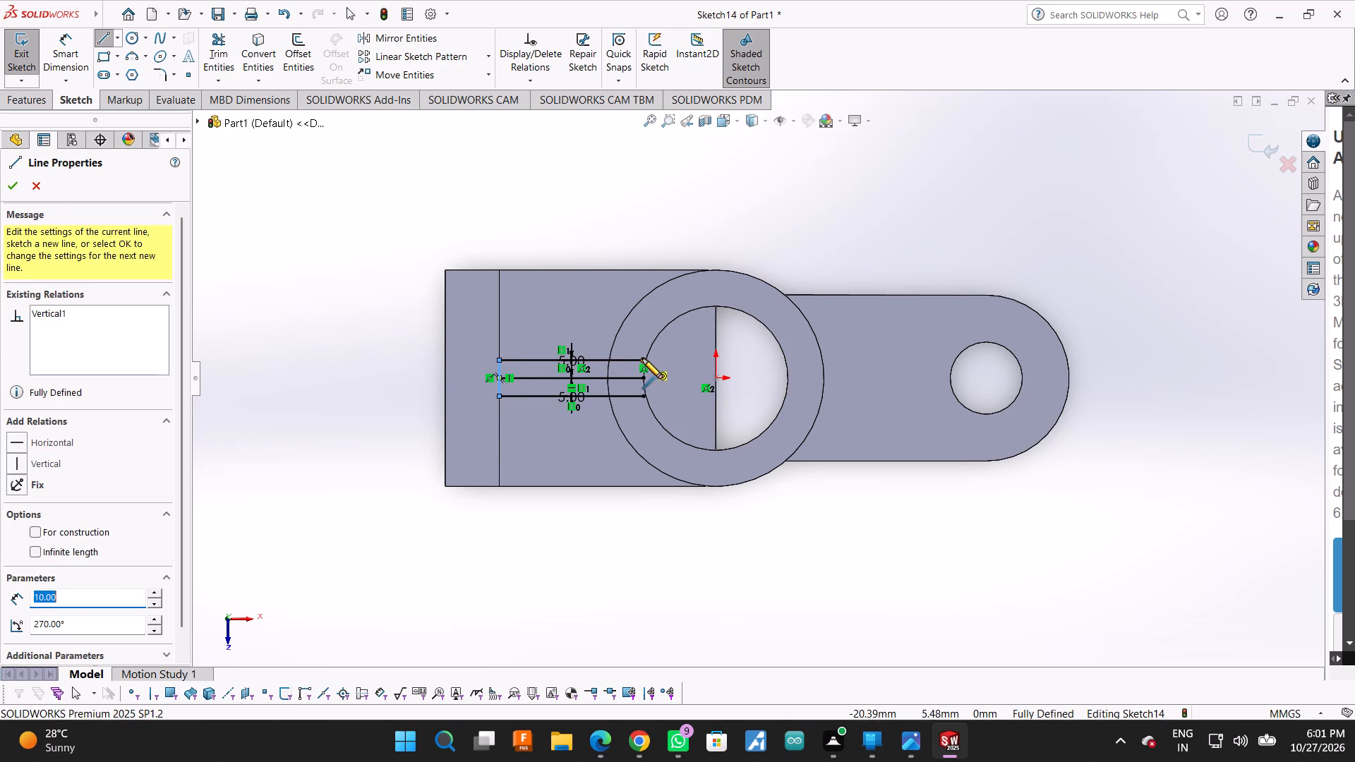
left_click(643, 358)
left_click(640, 395)
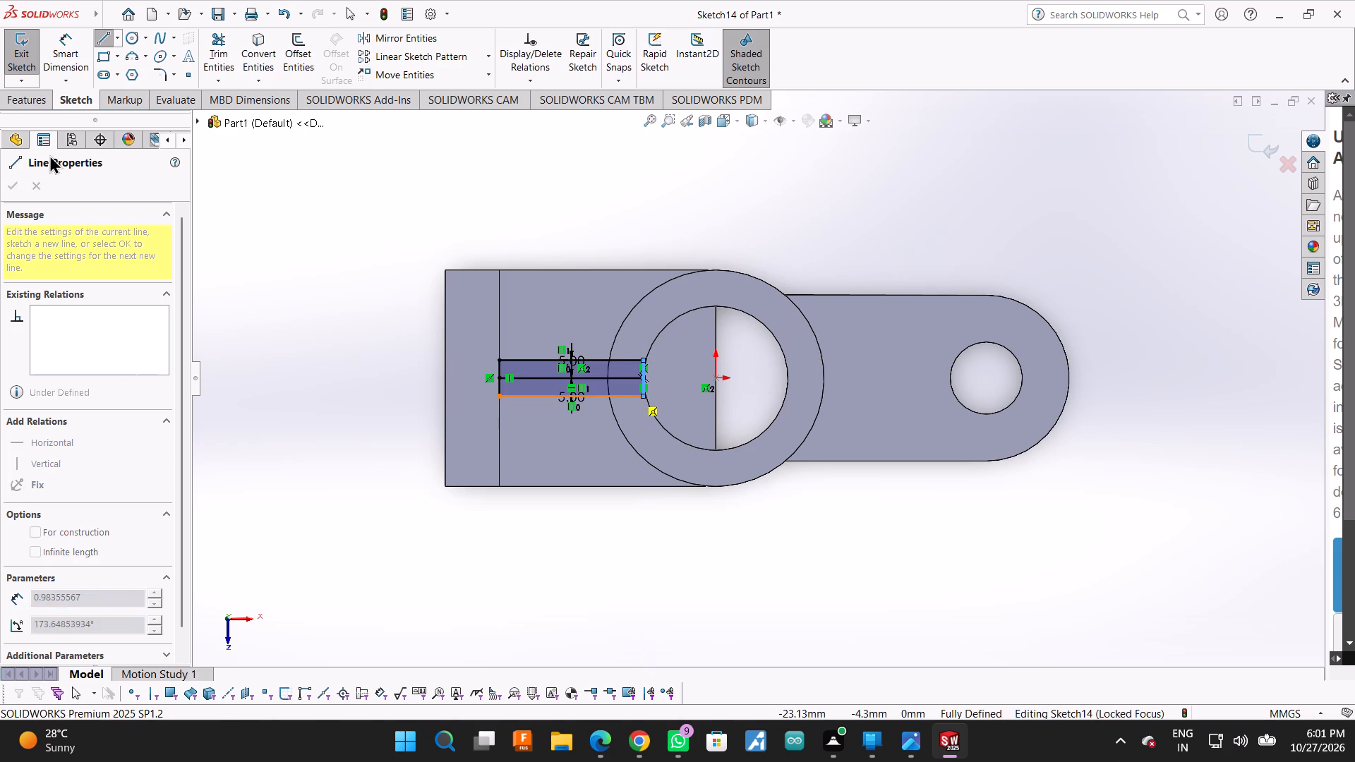
key("Escape")
Trim away the middle horizontal line inside the rib rectangle.
left_click(207, 39)
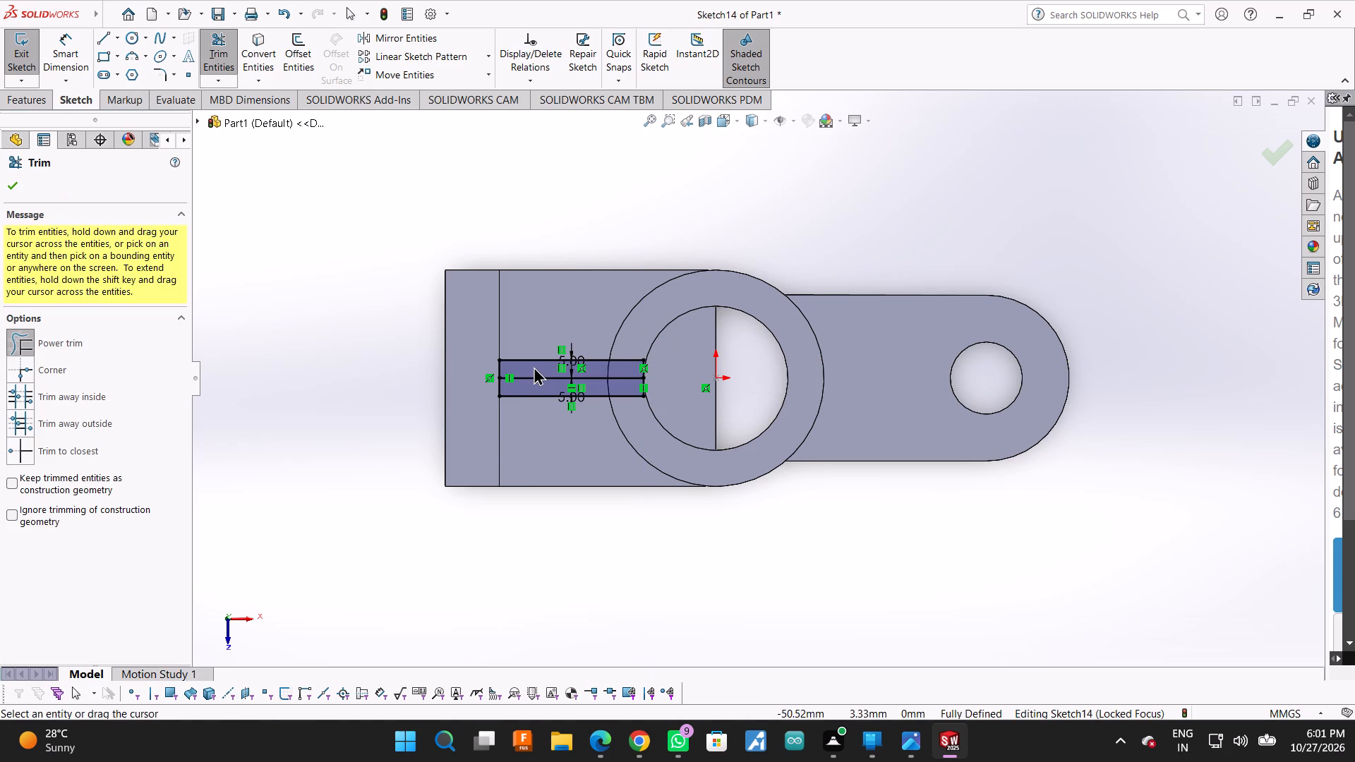
left_click_drag(534, 366, 556, 384)
middle_click_drag(638, 601, 654, 416)
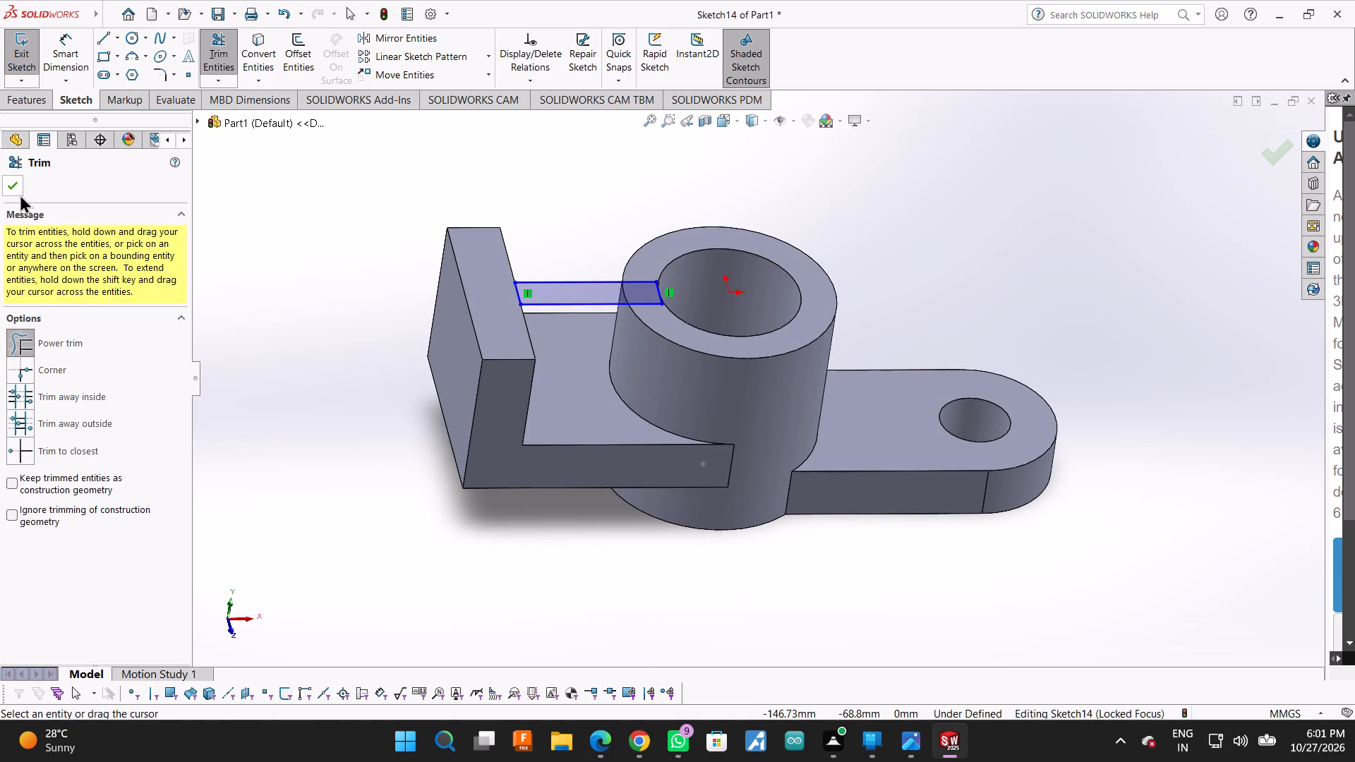
left_click(19, 193)
Extrude the rib rectangle 30 mm downward, reversing the direction, and merge it with the body between the upright and the cylinder.
left_click(15, 93)
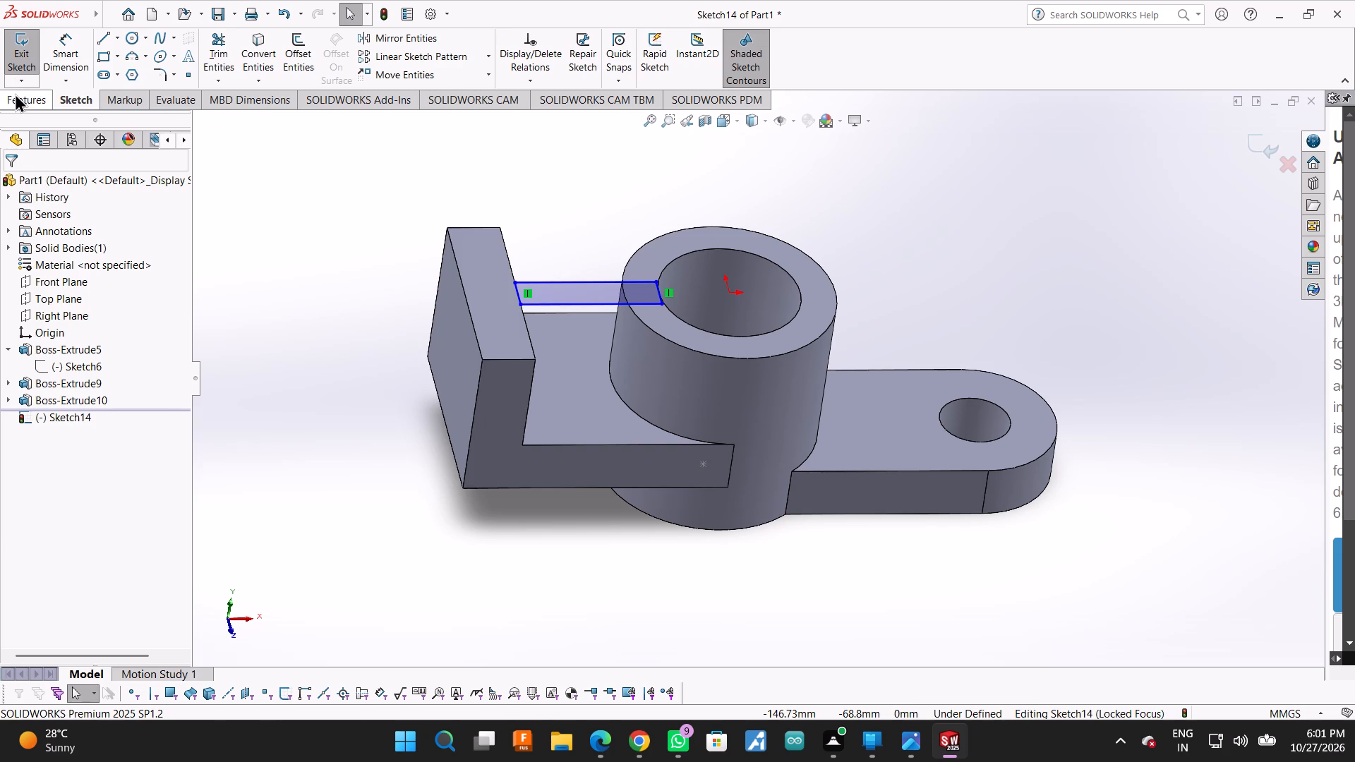
left_click(38, 45)
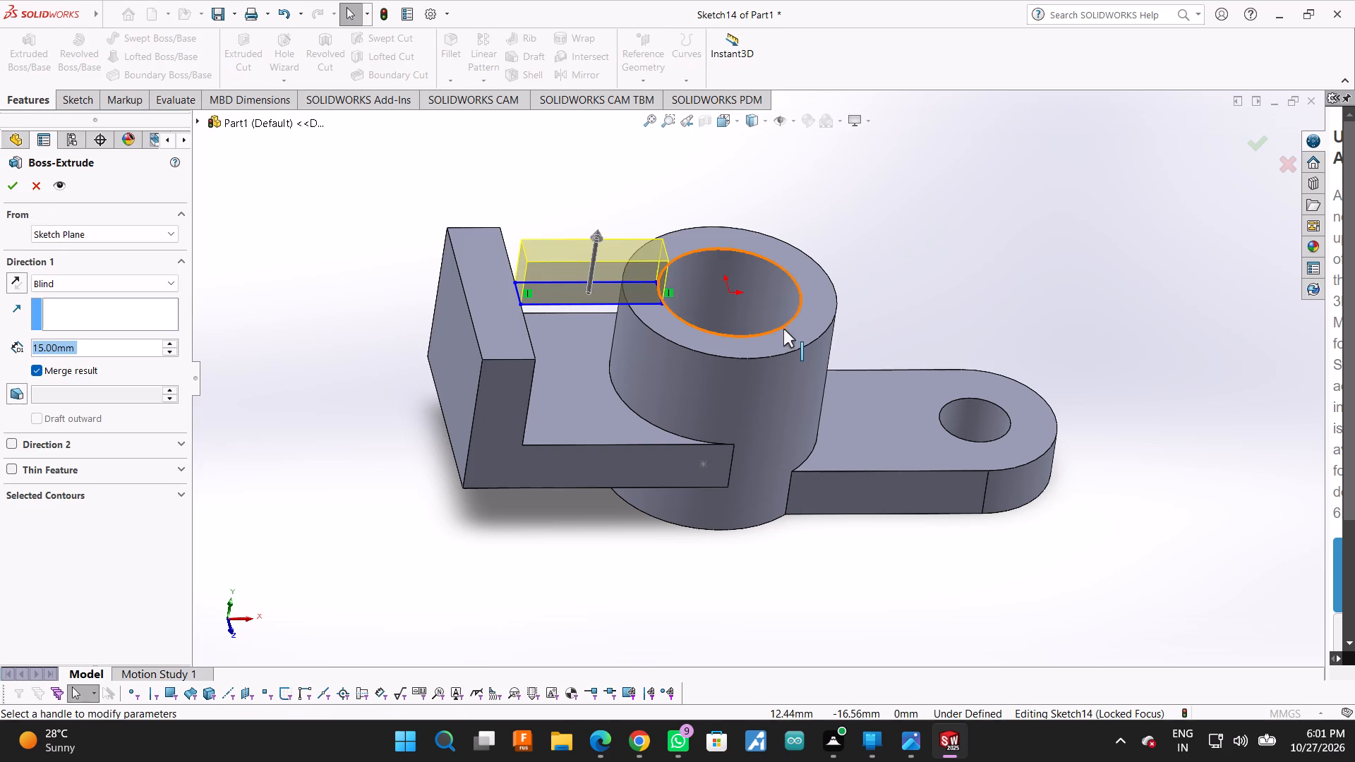
left_click(17, 269)
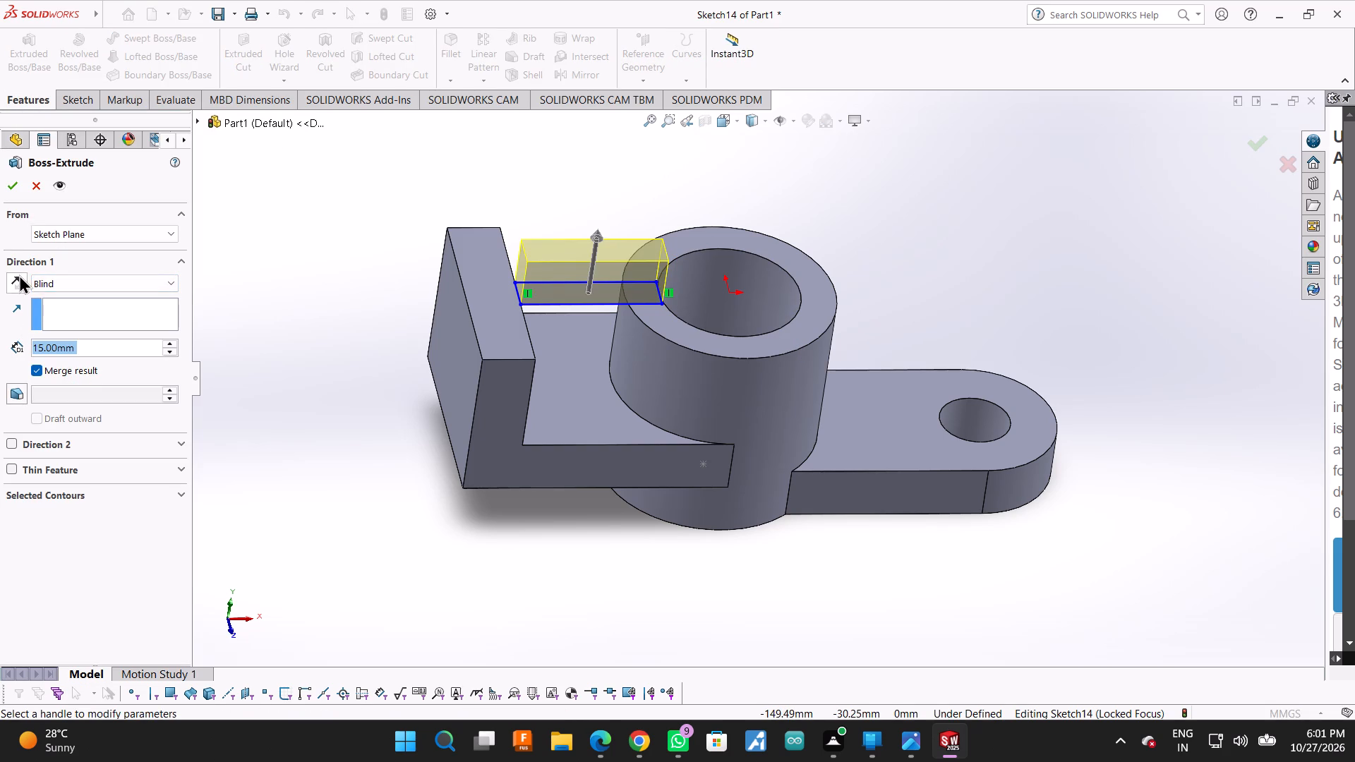
left_click(19, 275)
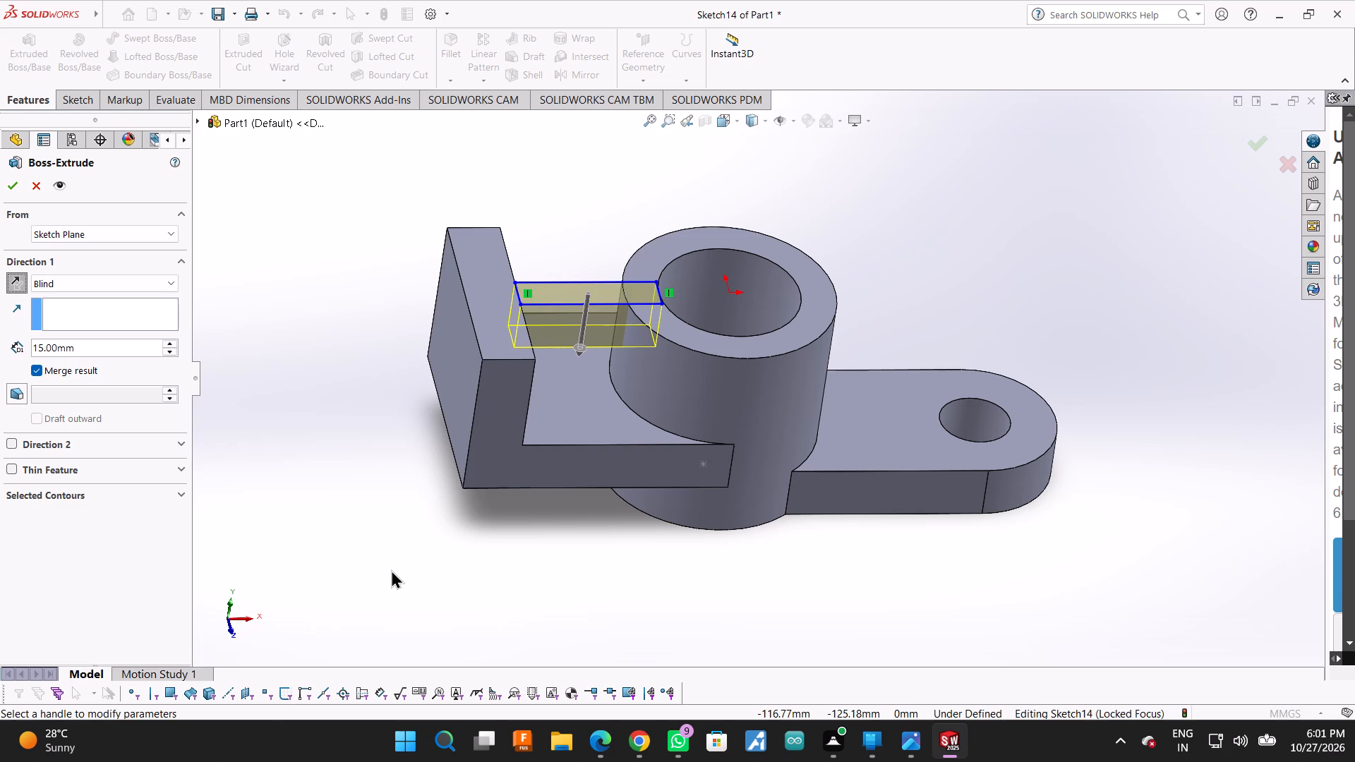
double_click(78, 345)
type("32")
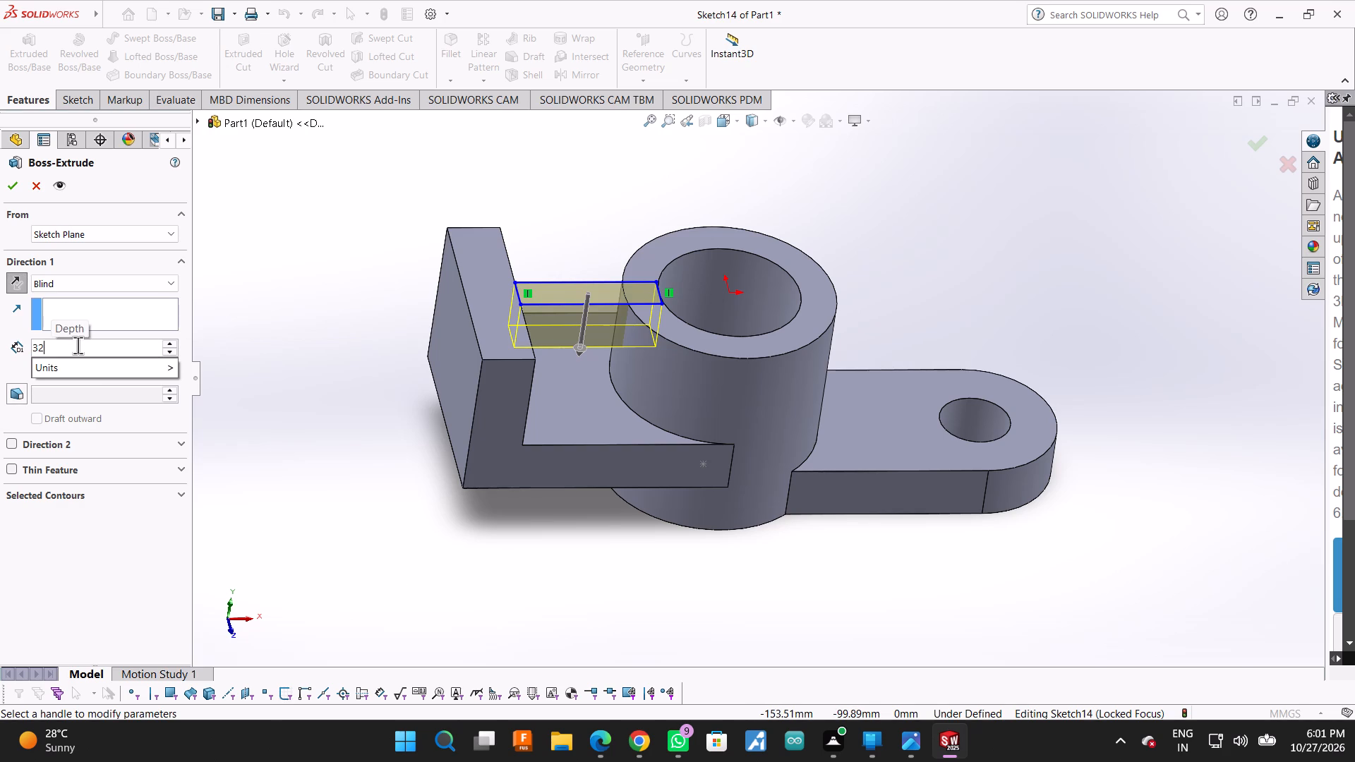
key("BackSpace")
key("0")
key("Return")
middle_click_drag(558, 602, 513, 524)
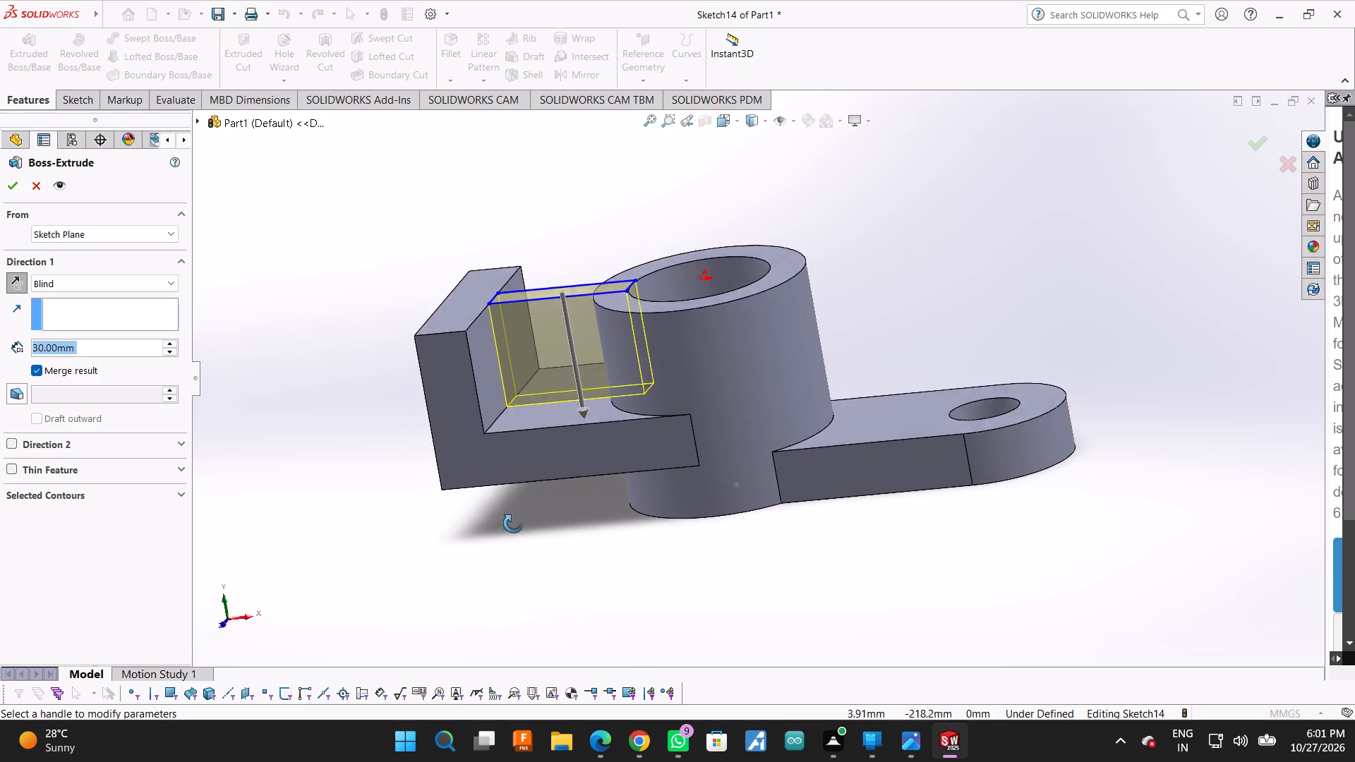
middle_click_drag(513, 524, 531, 504)
left_click(9, 195)
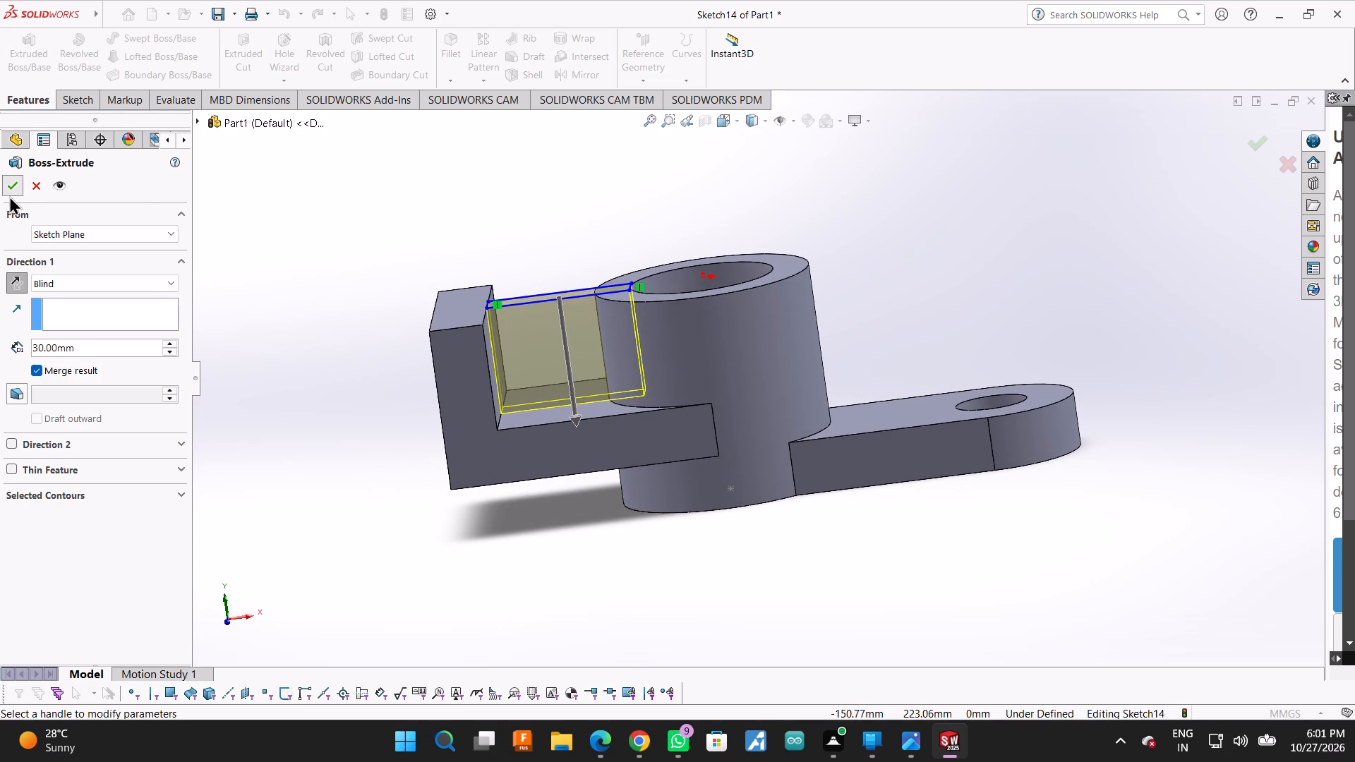
On the cylinder's top face, sketch a 20 mm radius circle centred on the origin along the bore edge.
middle_click_drag(946, 286, 951, 286)
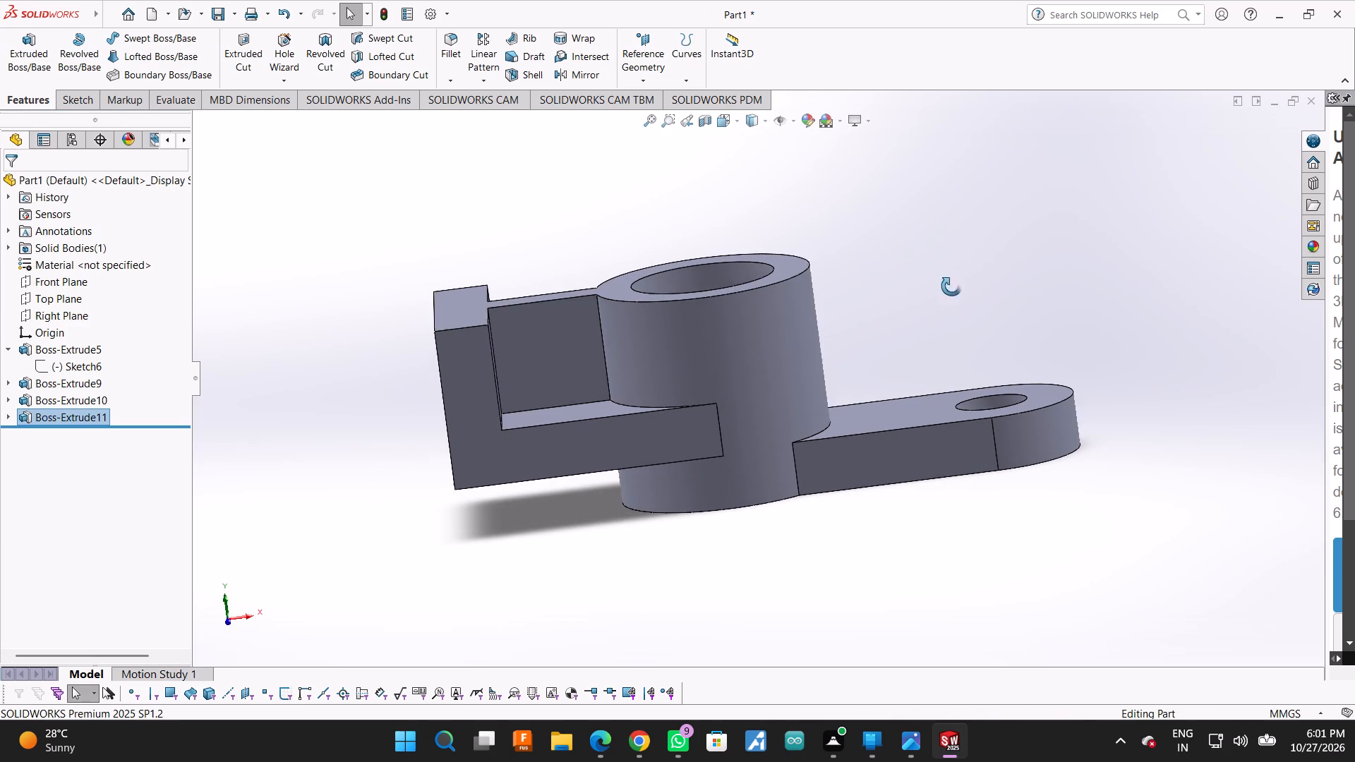
middle_click_drag(951, 286, 938, 368)
middle_click_drag(941, 351, 968, 380)
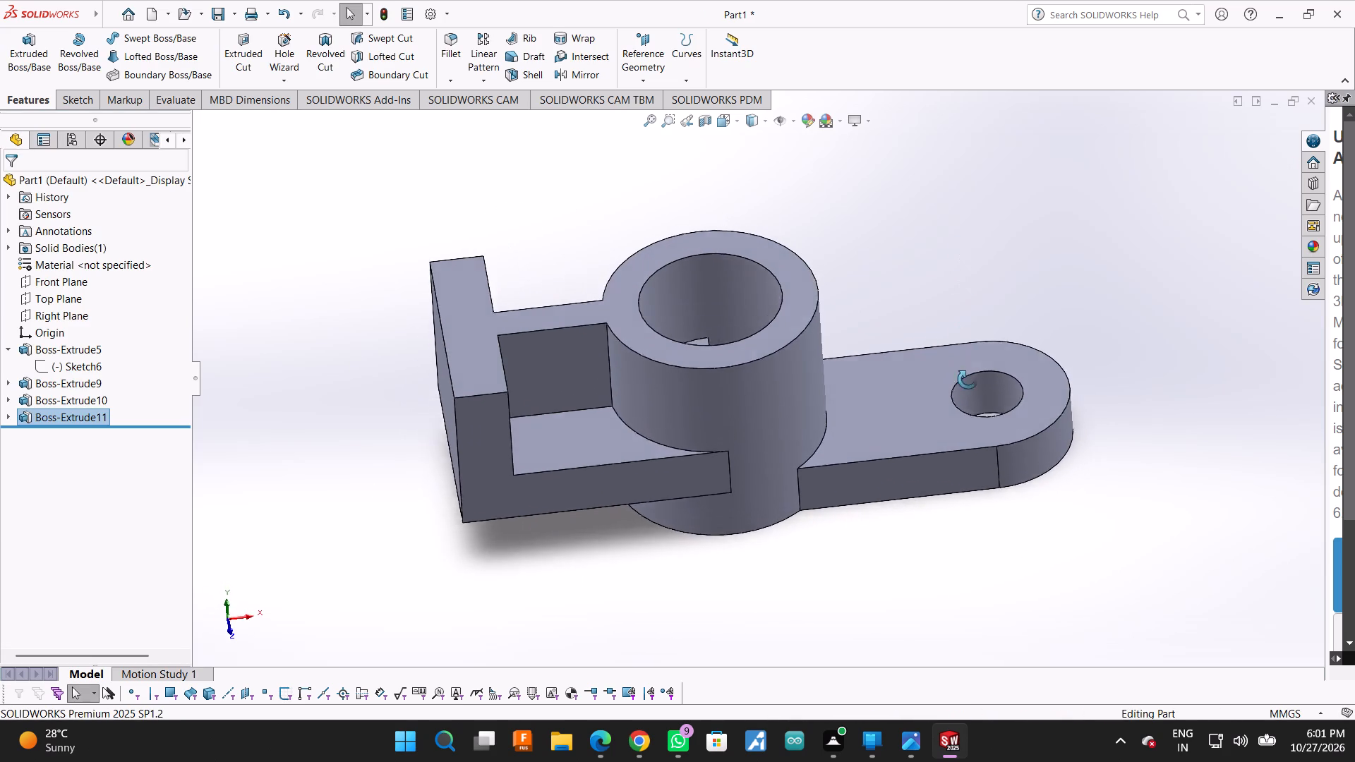
middle_click_drag(968, 380, 987, 512)
middle_click_drag(937, 519, 913, 531)
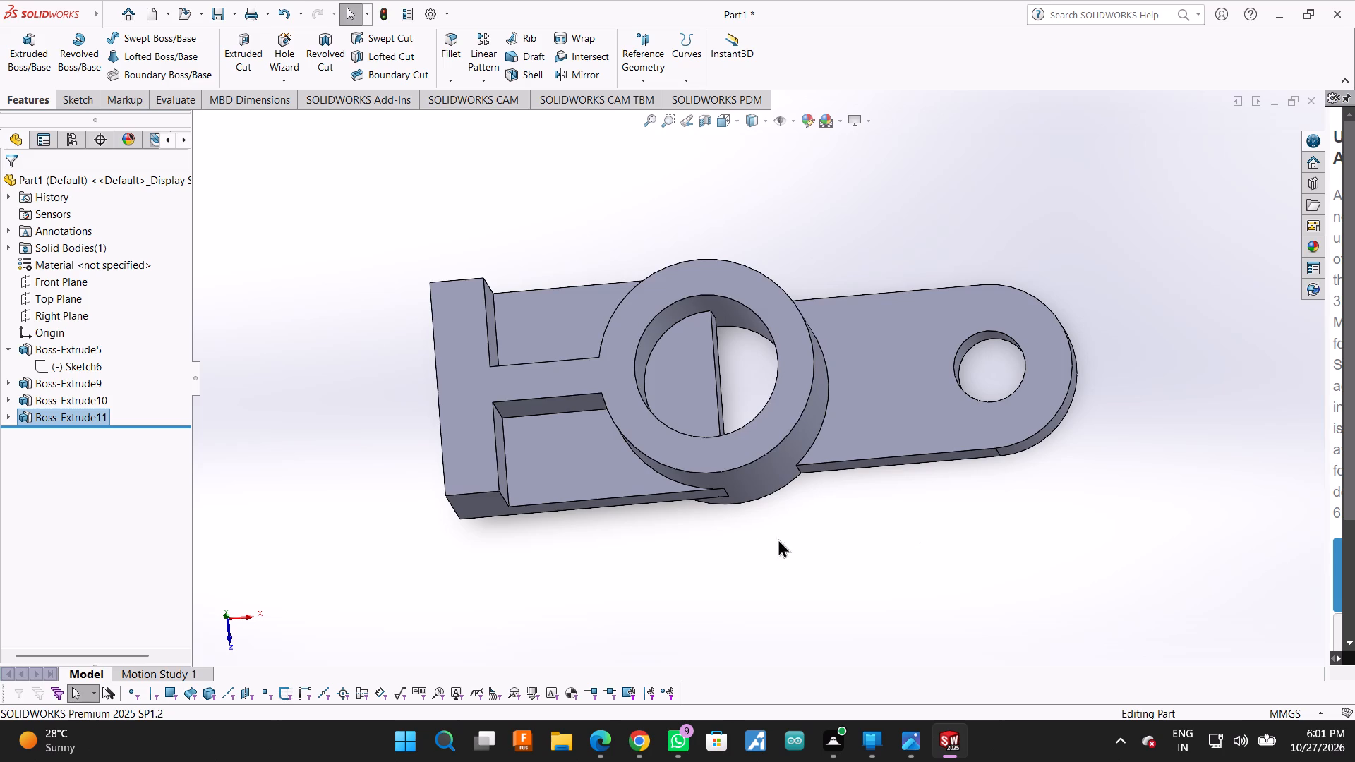
left_click(89, 103)
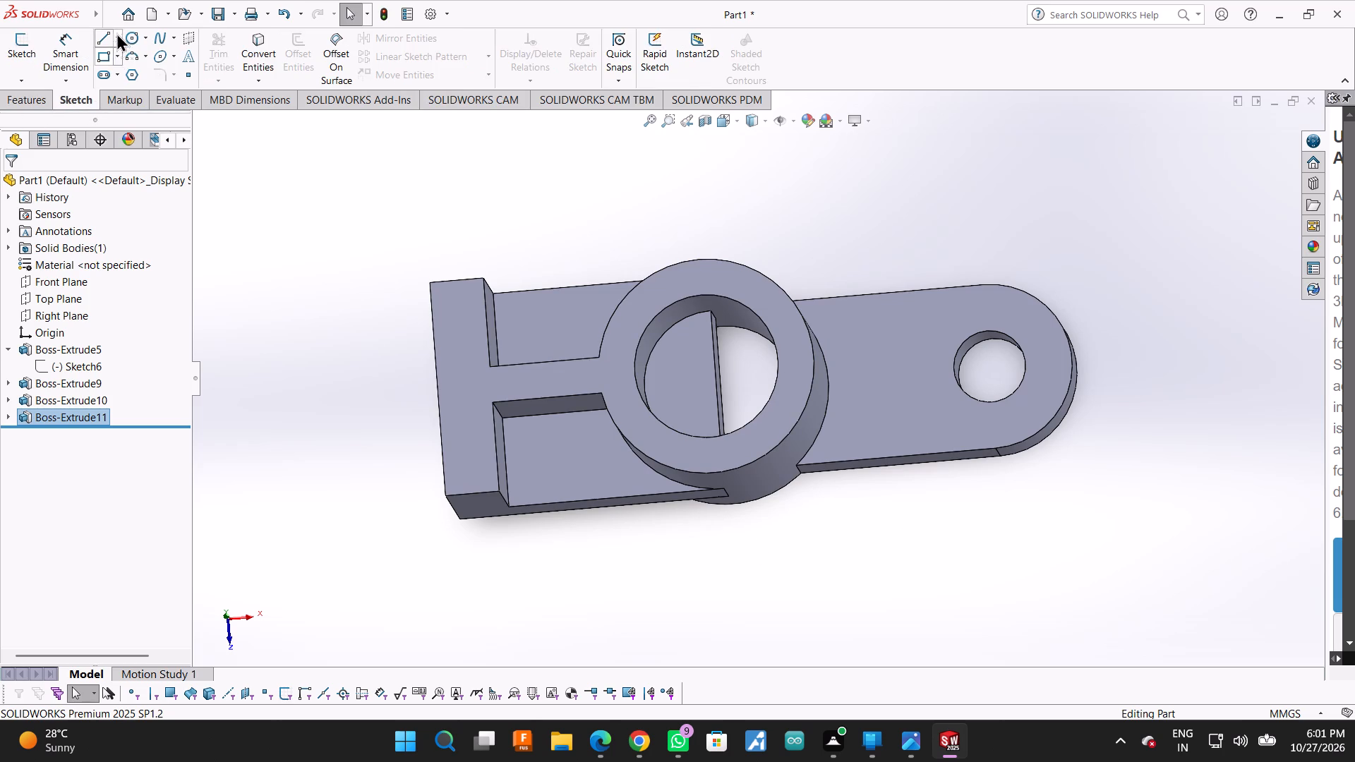
left_click(132, 33)
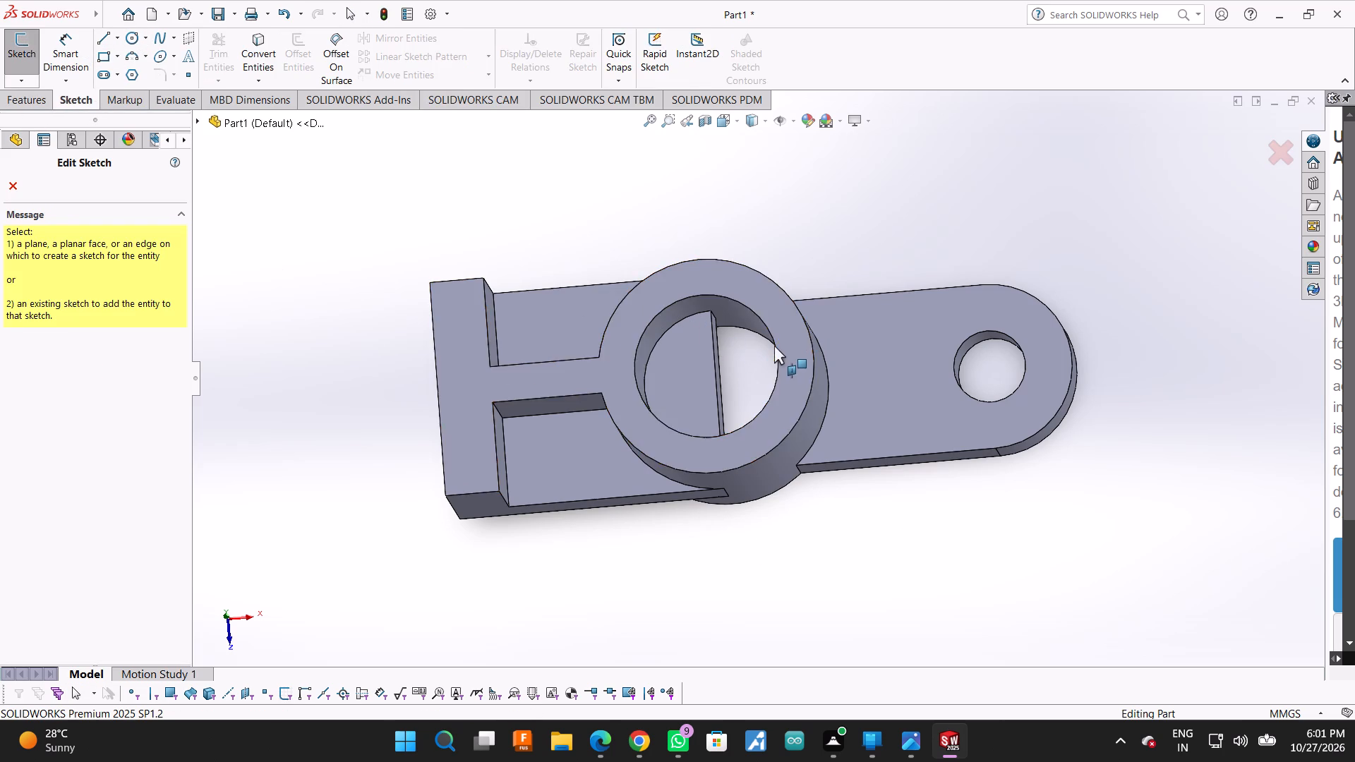
key("Escape")
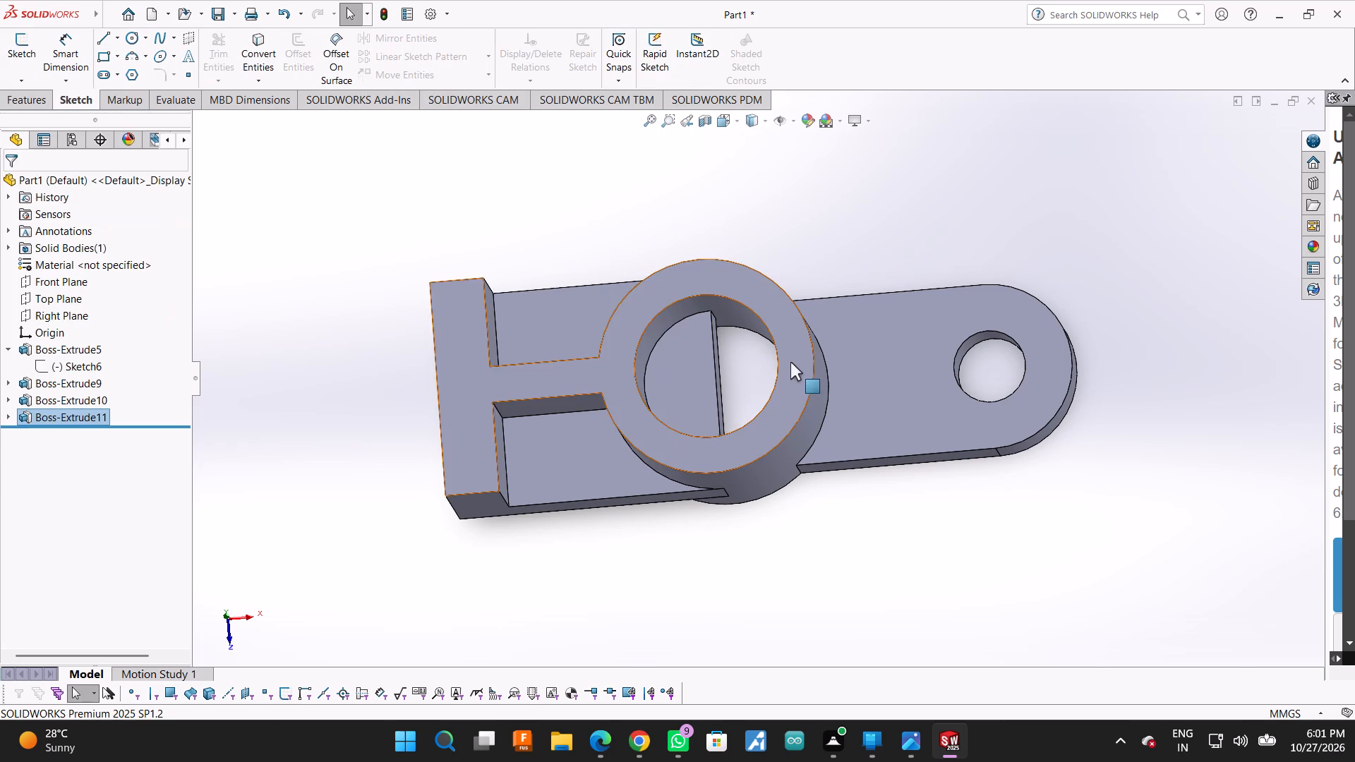
left_click(790, 362)
left_click(862, 317)
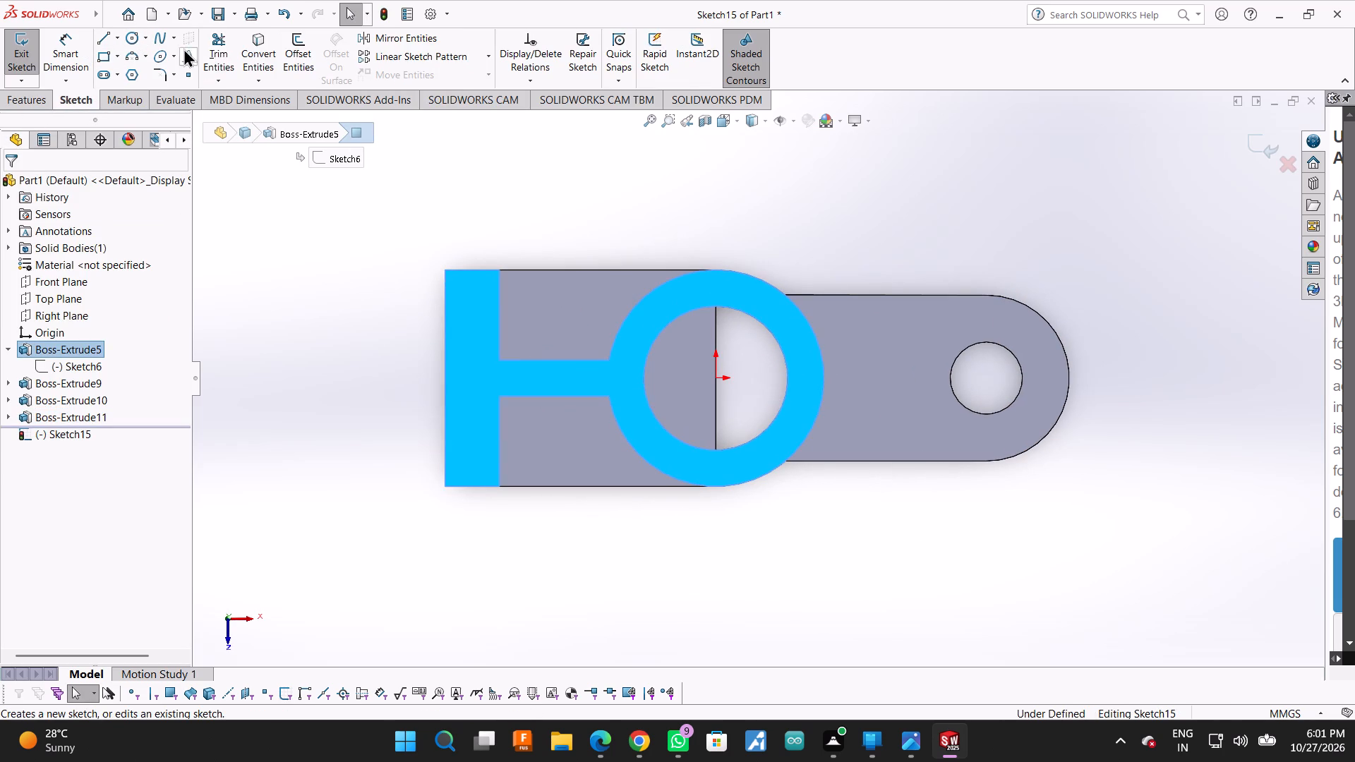
left_click(124, 40)
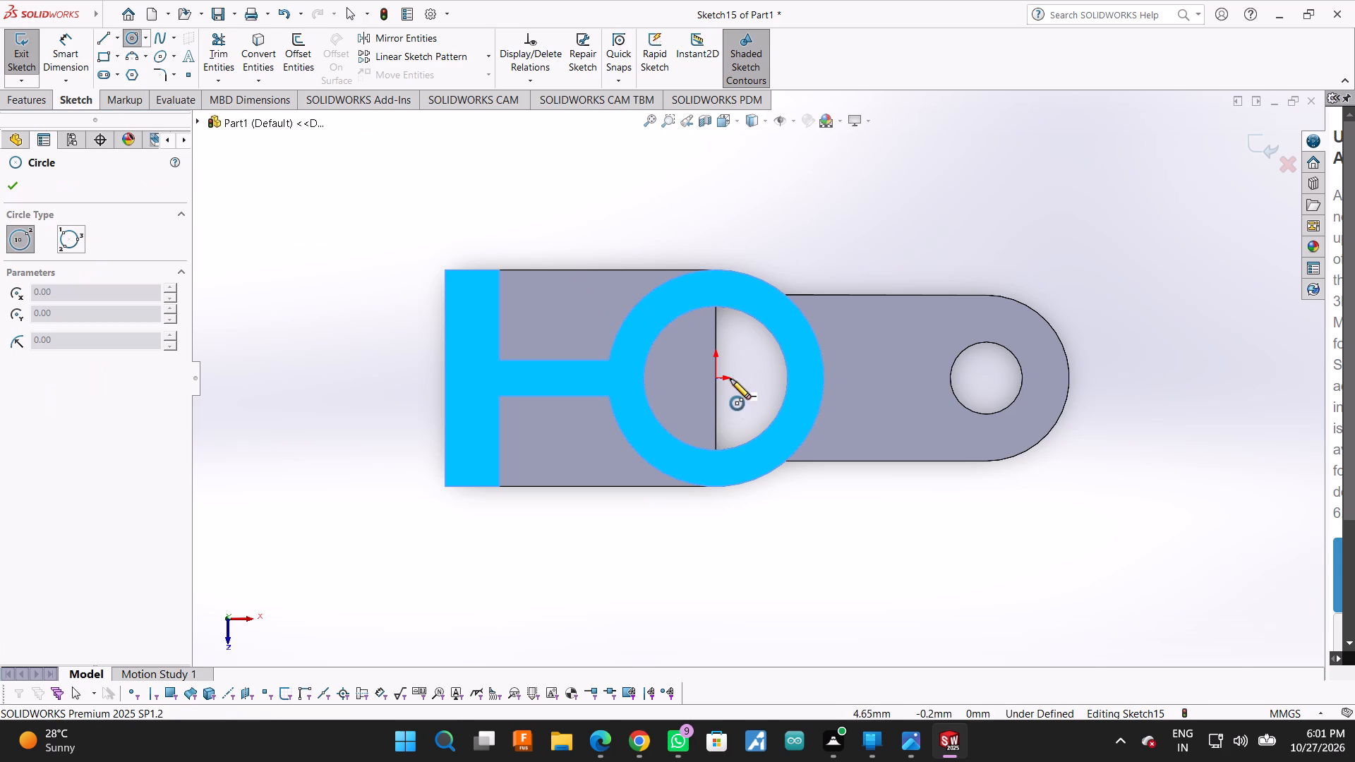
left_click(717, 377)
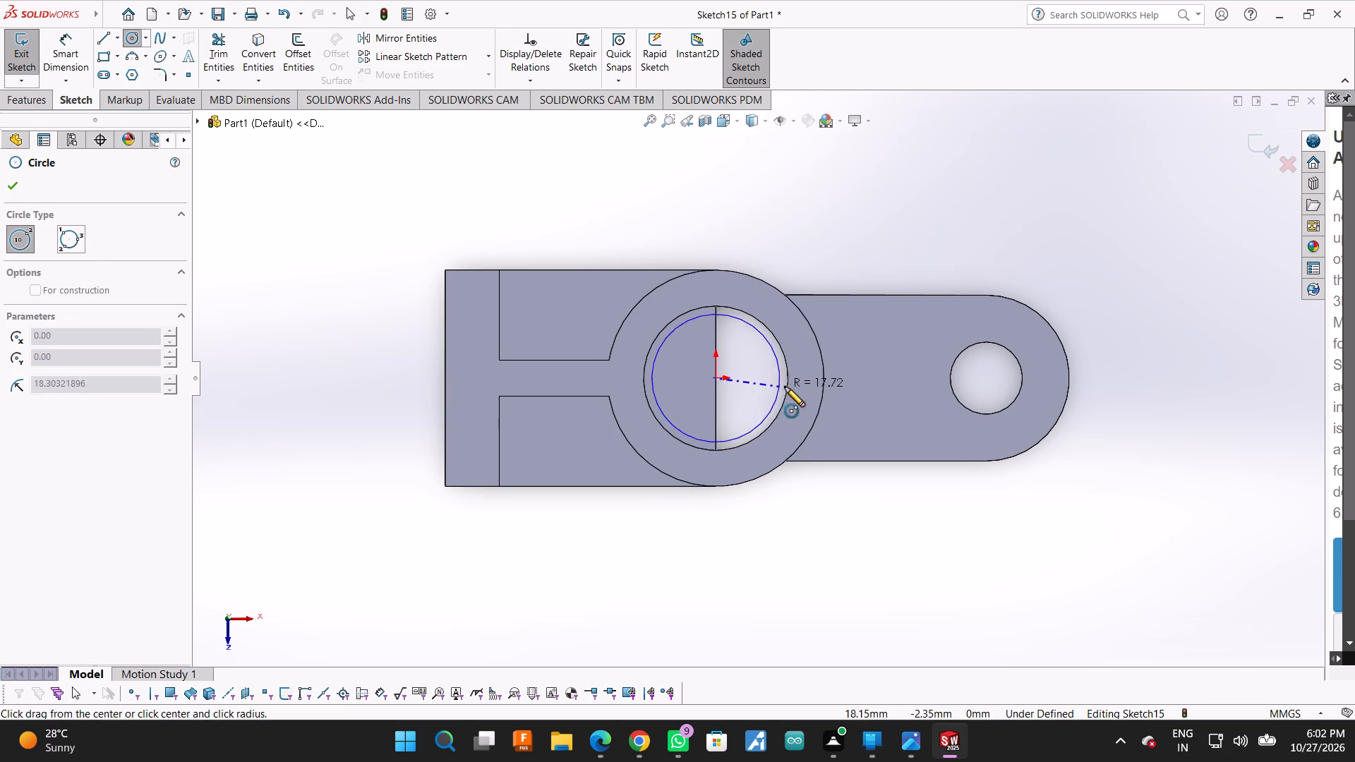
left_click(787, 384)
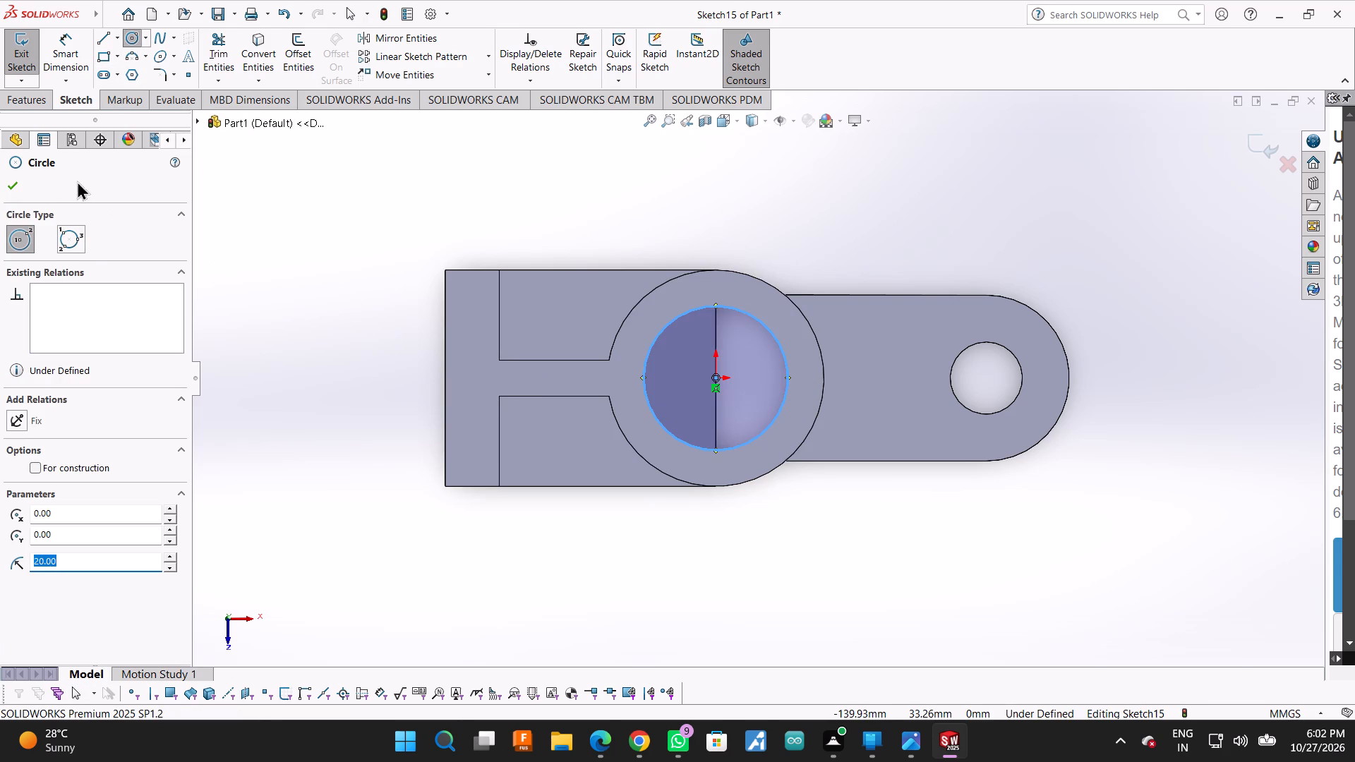
left_click(14, 186)
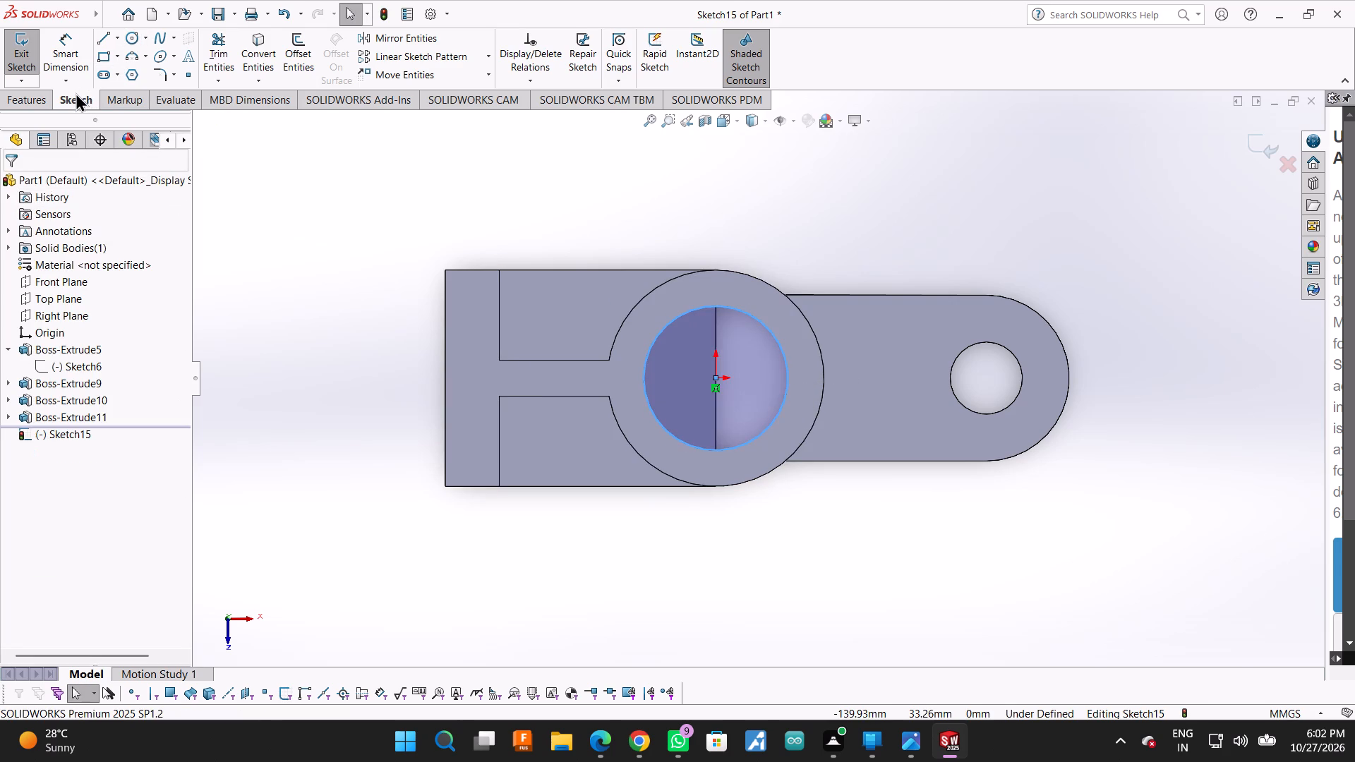
Cut-extrude the bore circle 60 mm deep, blind, down through the cylinder.
left_click(76, 92)
left_click(25, 99)
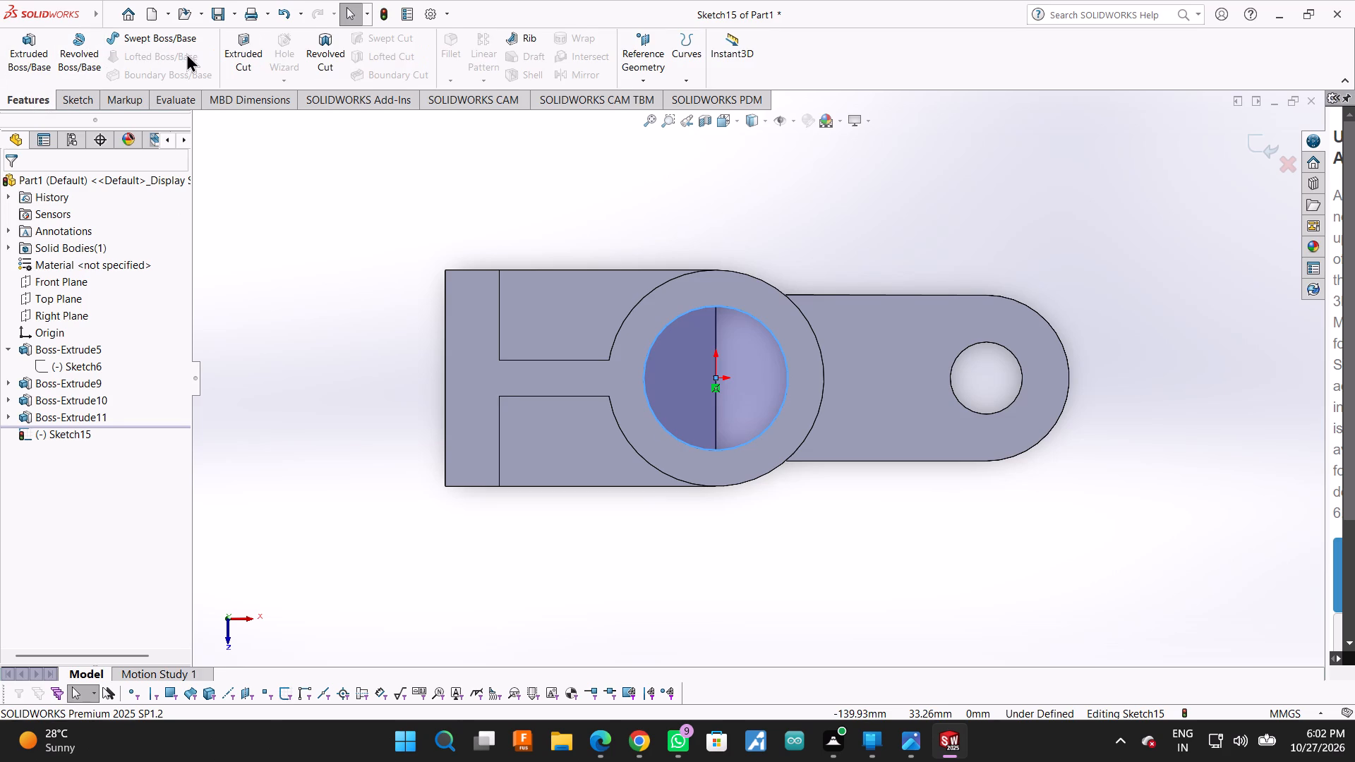
left_click(236, 43)
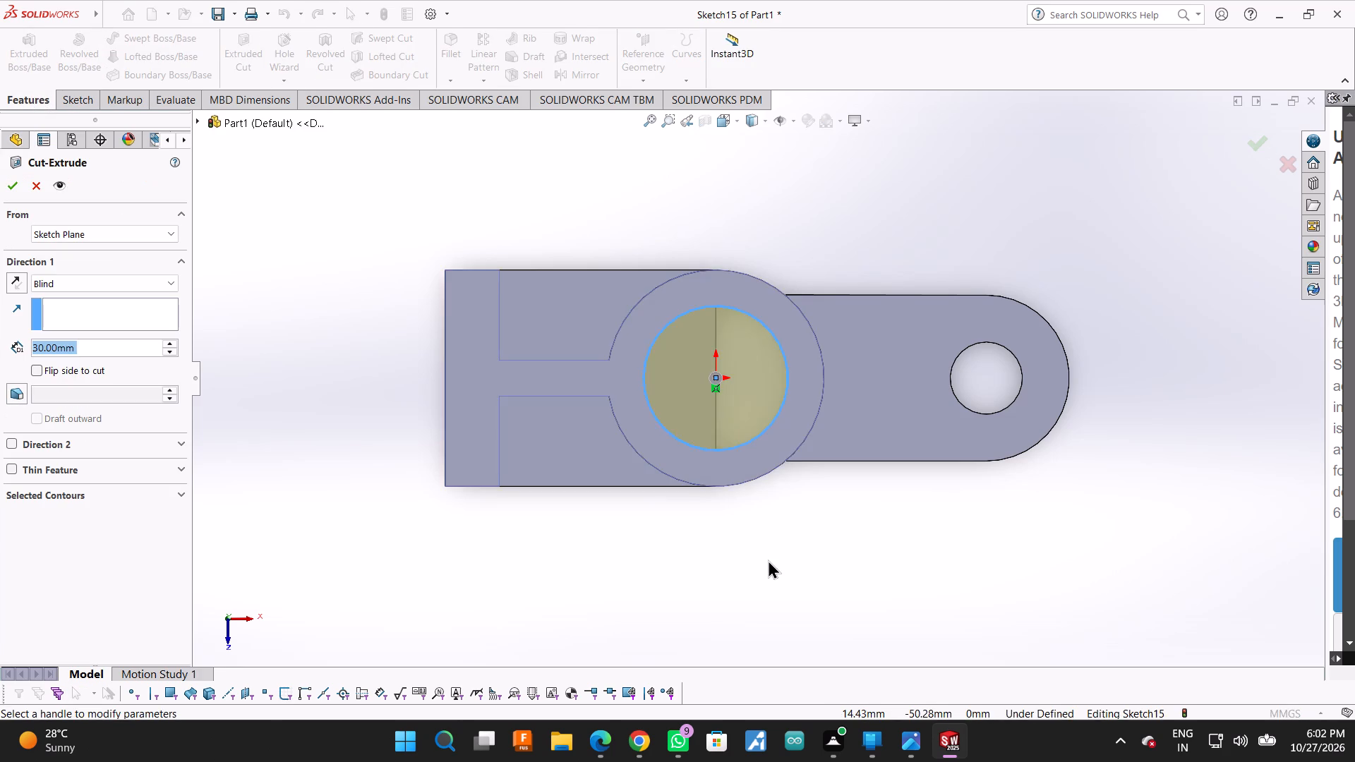
scroll(768, 560, "down", 1)
middle_click_drag(768, 560, 757, 291)
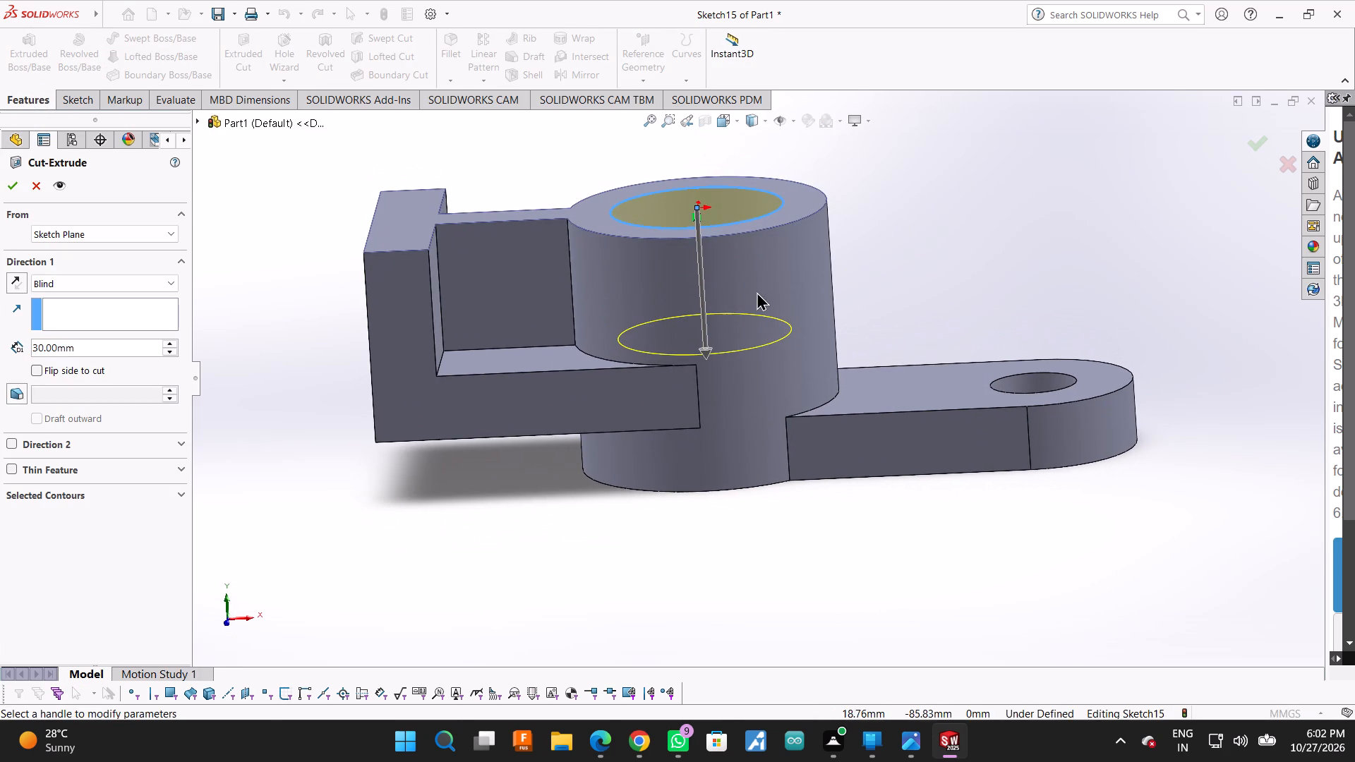
double_click(84, 346)
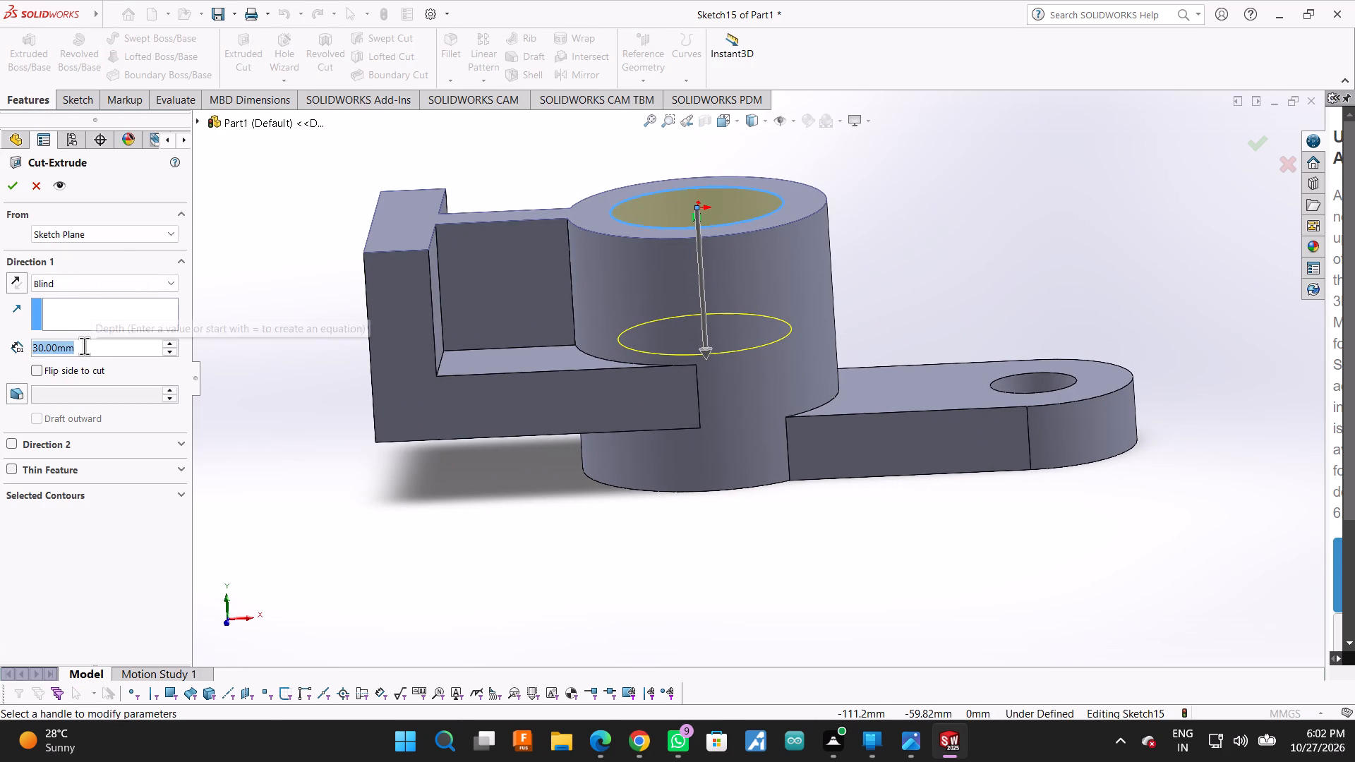
type("60")
key("Return")
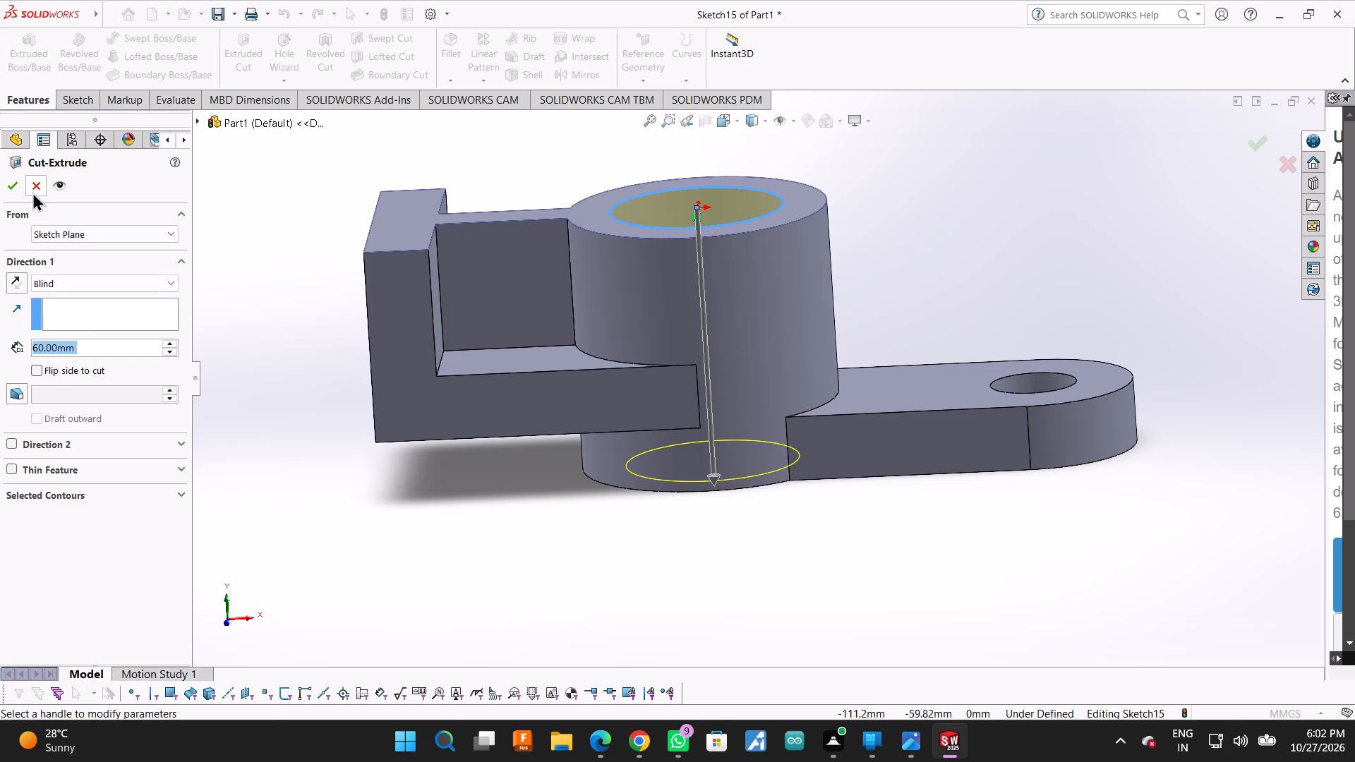
left_click(7, 190)
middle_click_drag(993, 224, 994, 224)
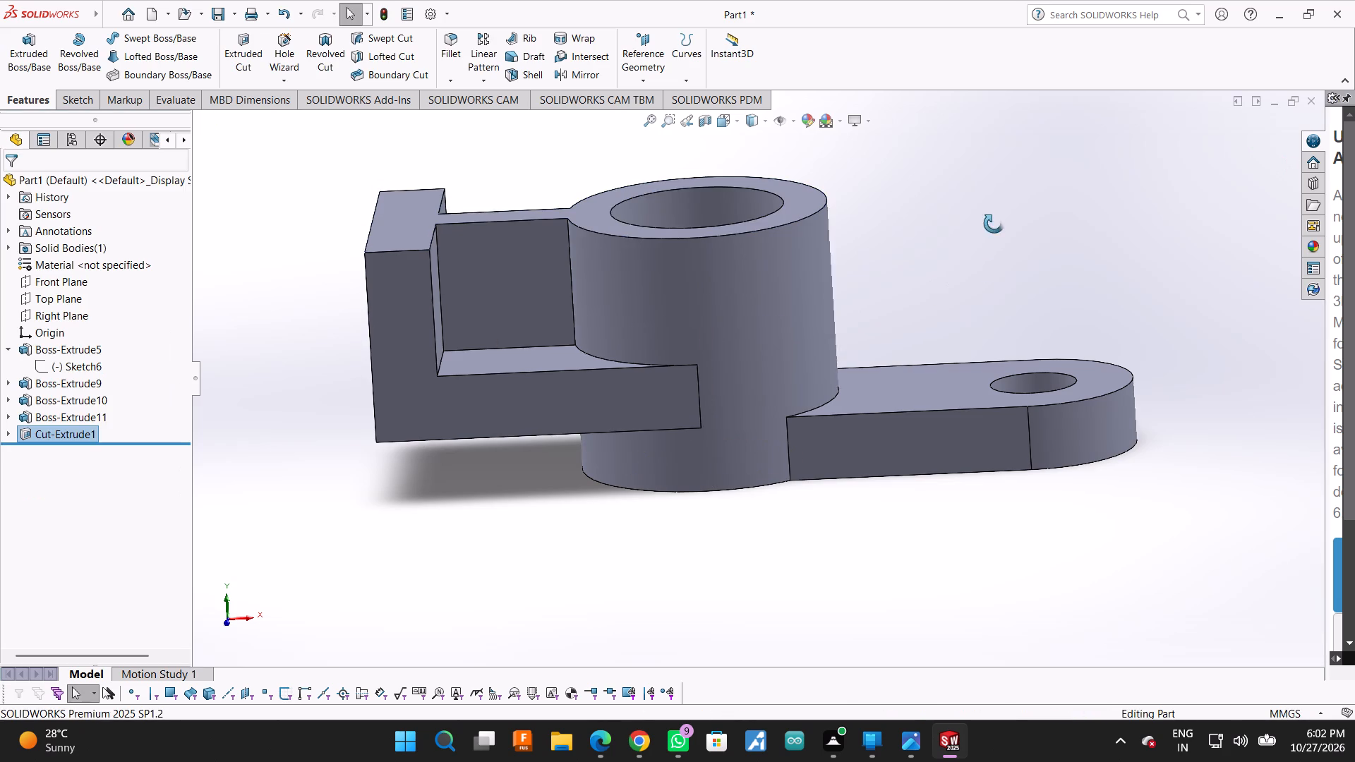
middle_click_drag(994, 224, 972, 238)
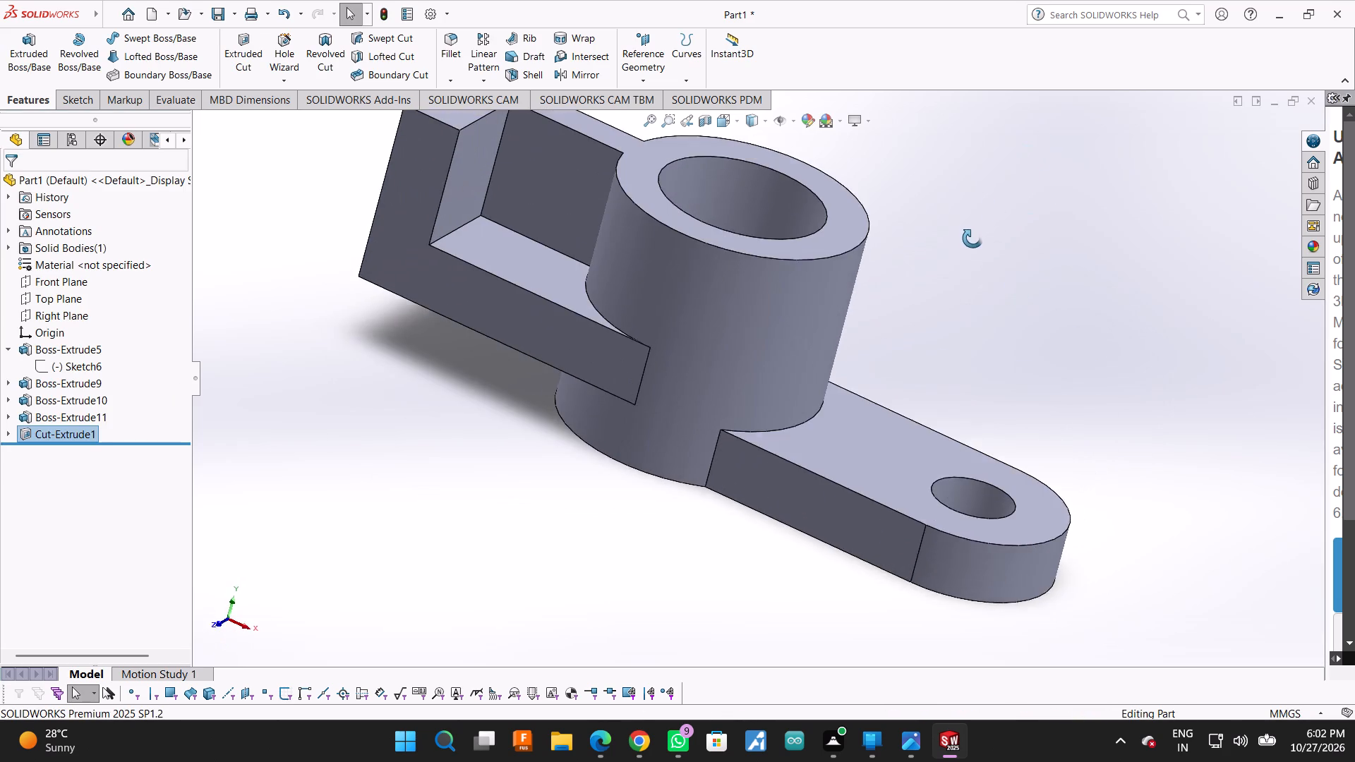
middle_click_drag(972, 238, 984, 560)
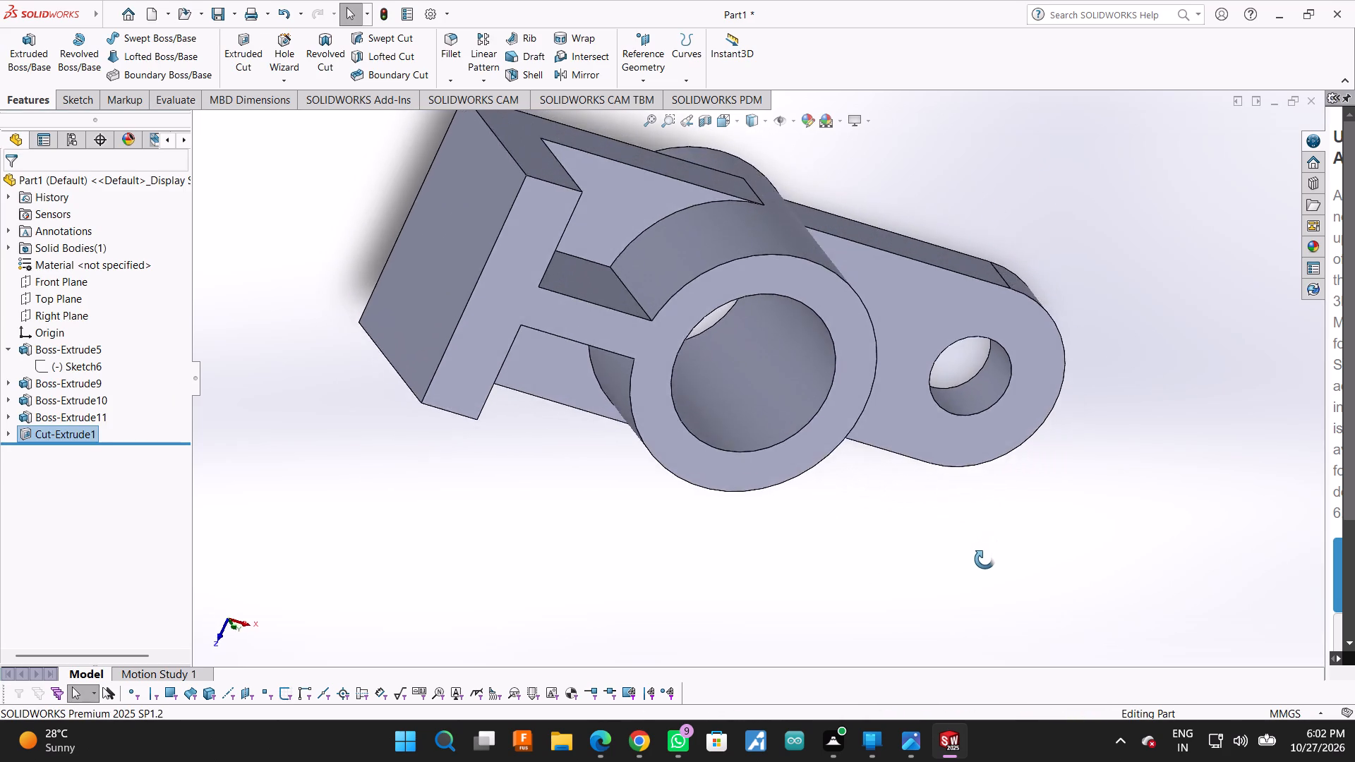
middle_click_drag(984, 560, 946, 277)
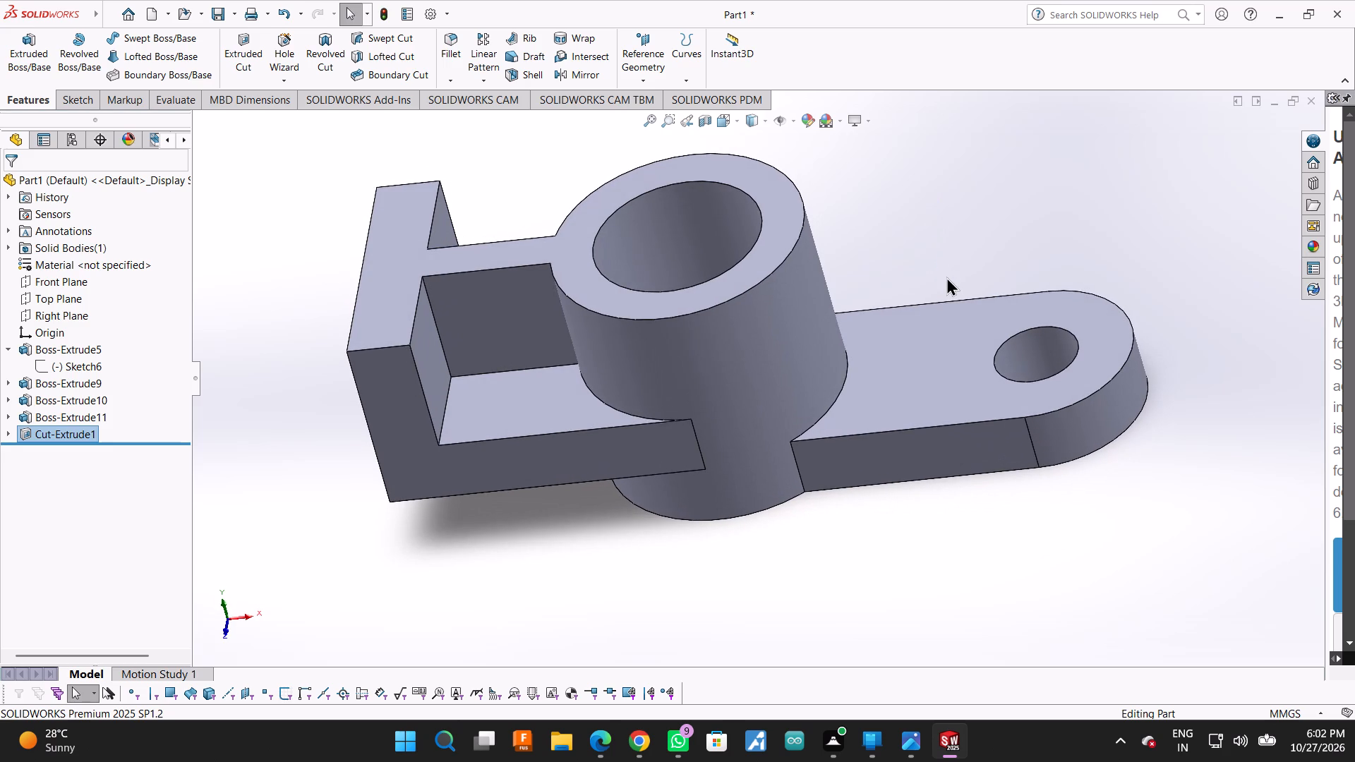
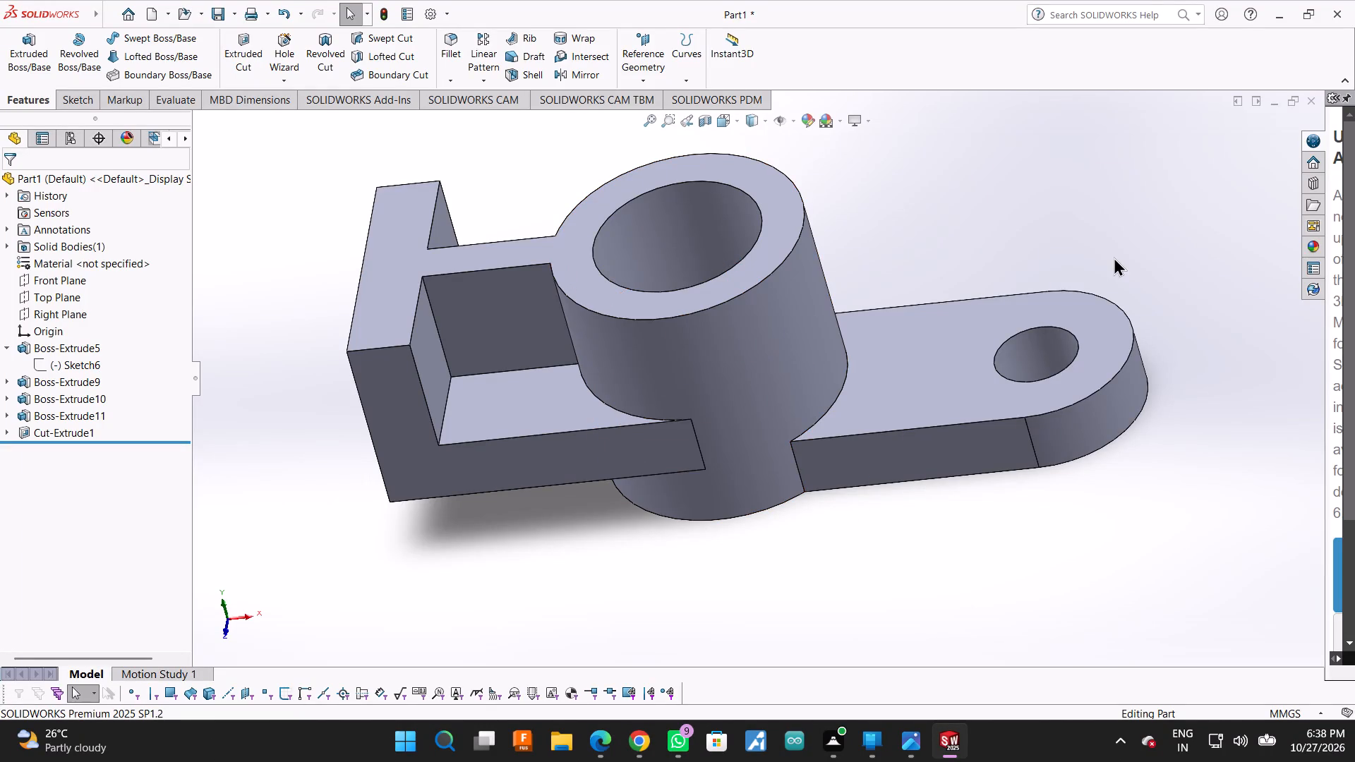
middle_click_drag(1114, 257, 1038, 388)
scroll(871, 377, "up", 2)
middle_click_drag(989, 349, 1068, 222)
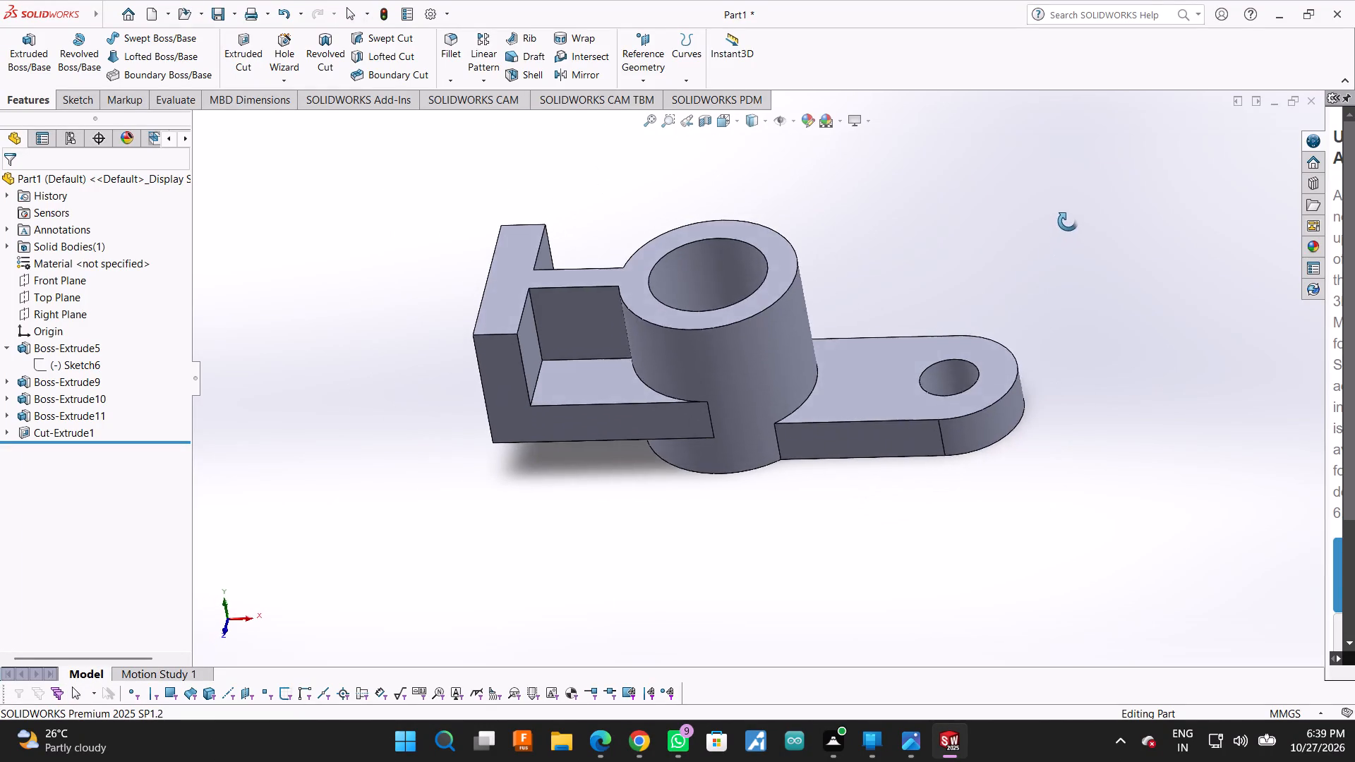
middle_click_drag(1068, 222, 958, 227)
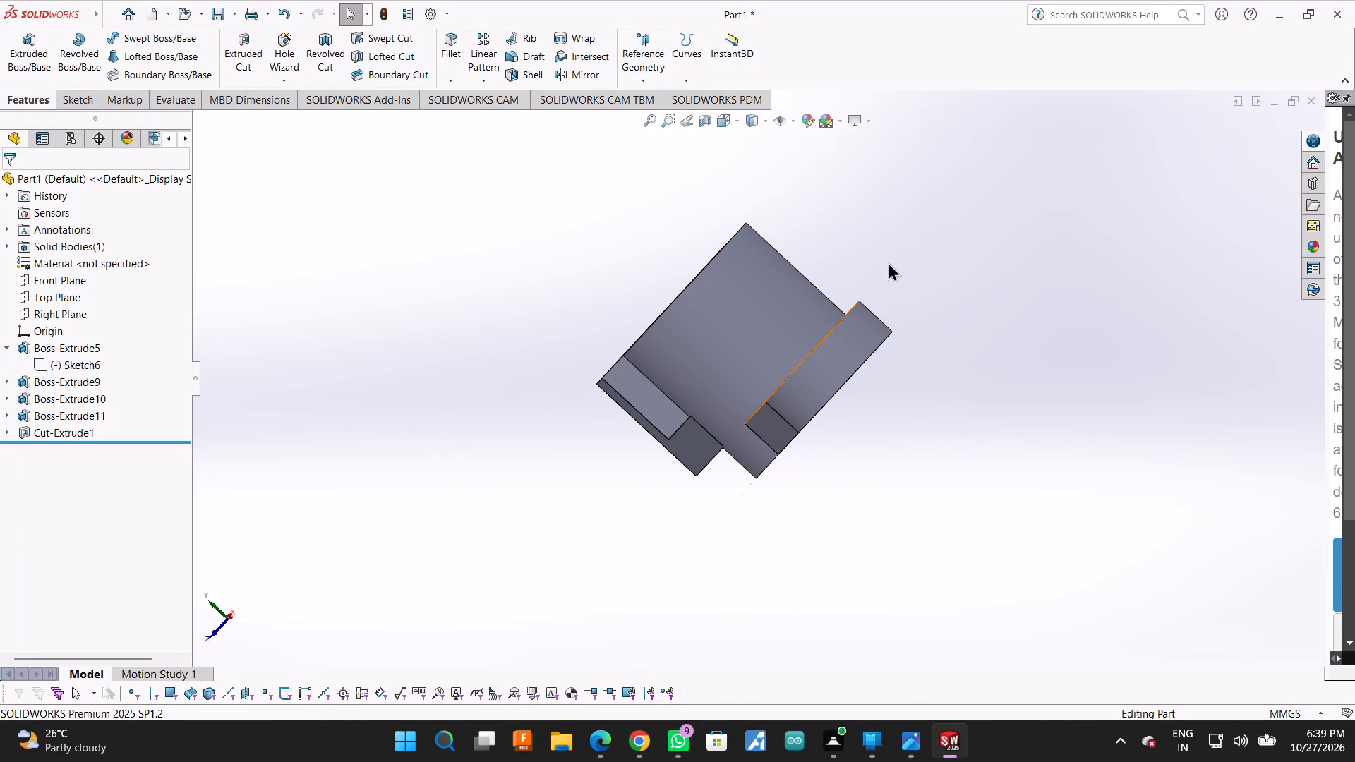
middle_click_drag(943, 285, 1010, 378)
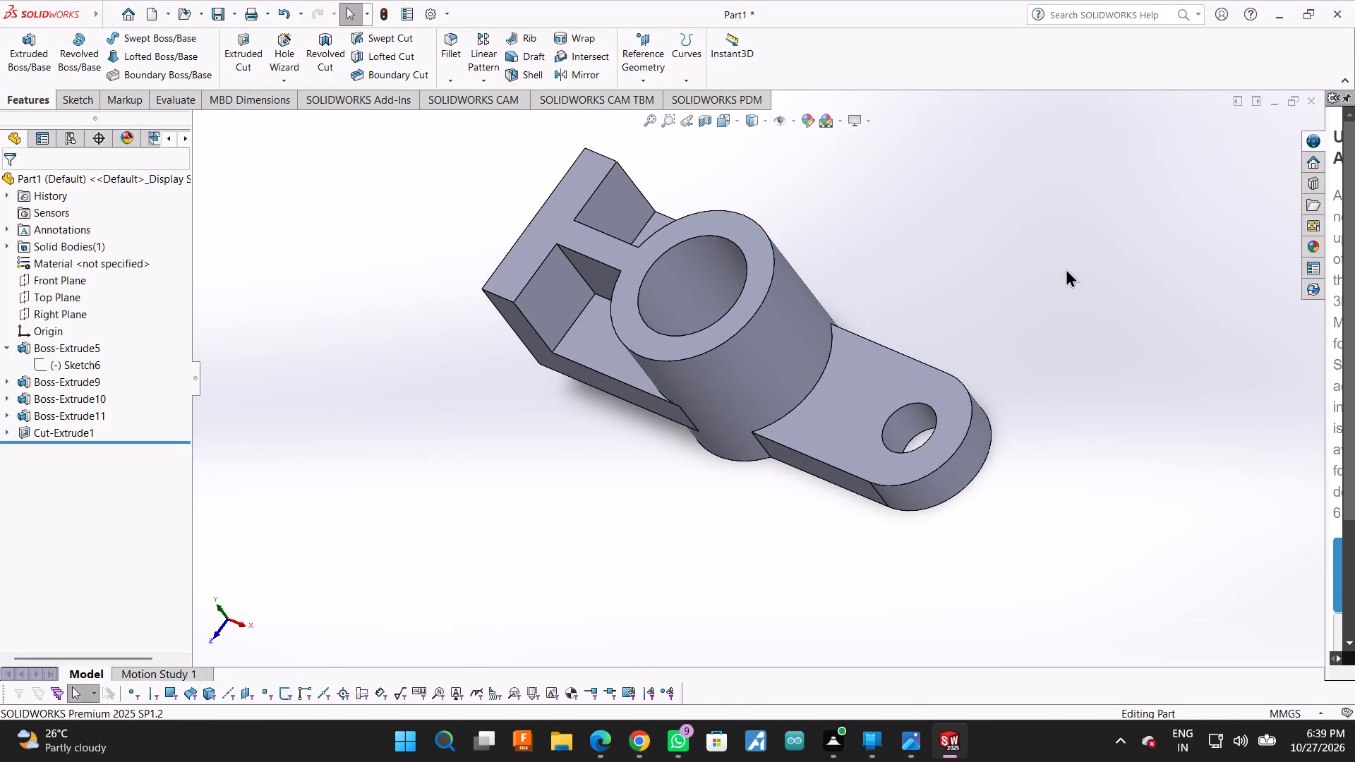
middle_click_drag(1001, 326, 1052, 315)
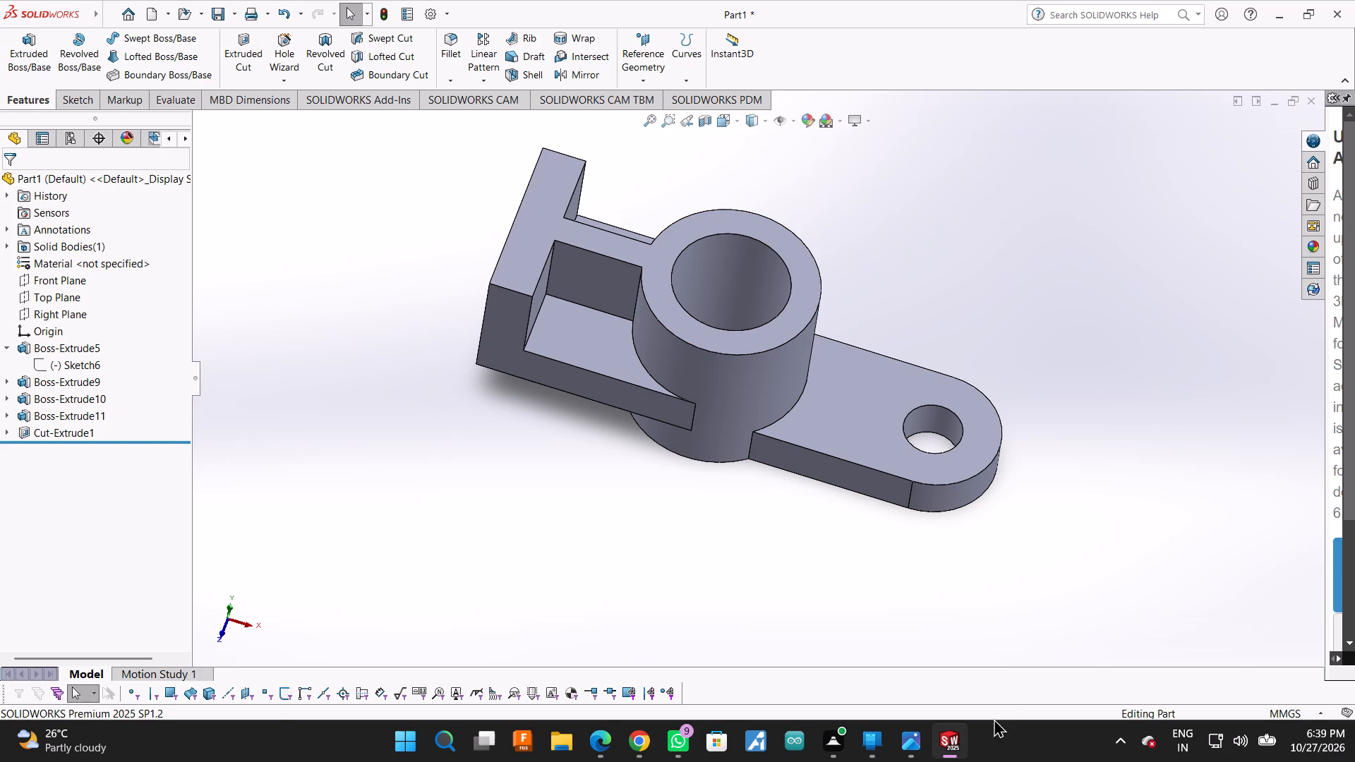
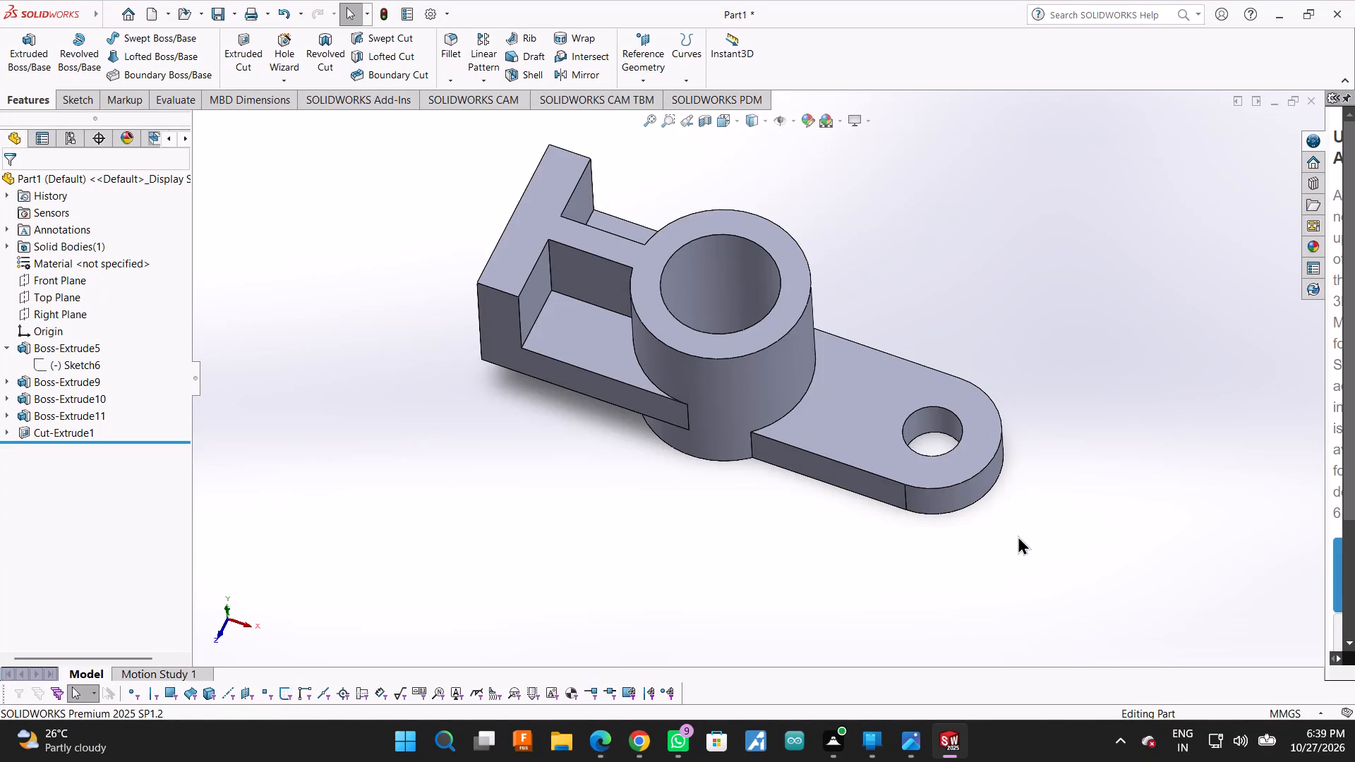
On the Front Plane, sketch a sloped line about 52 mm long from the cylinder's top outer edge to the rounded arm's top face.
middle_click_drag(1018, 536, 1040, 390)
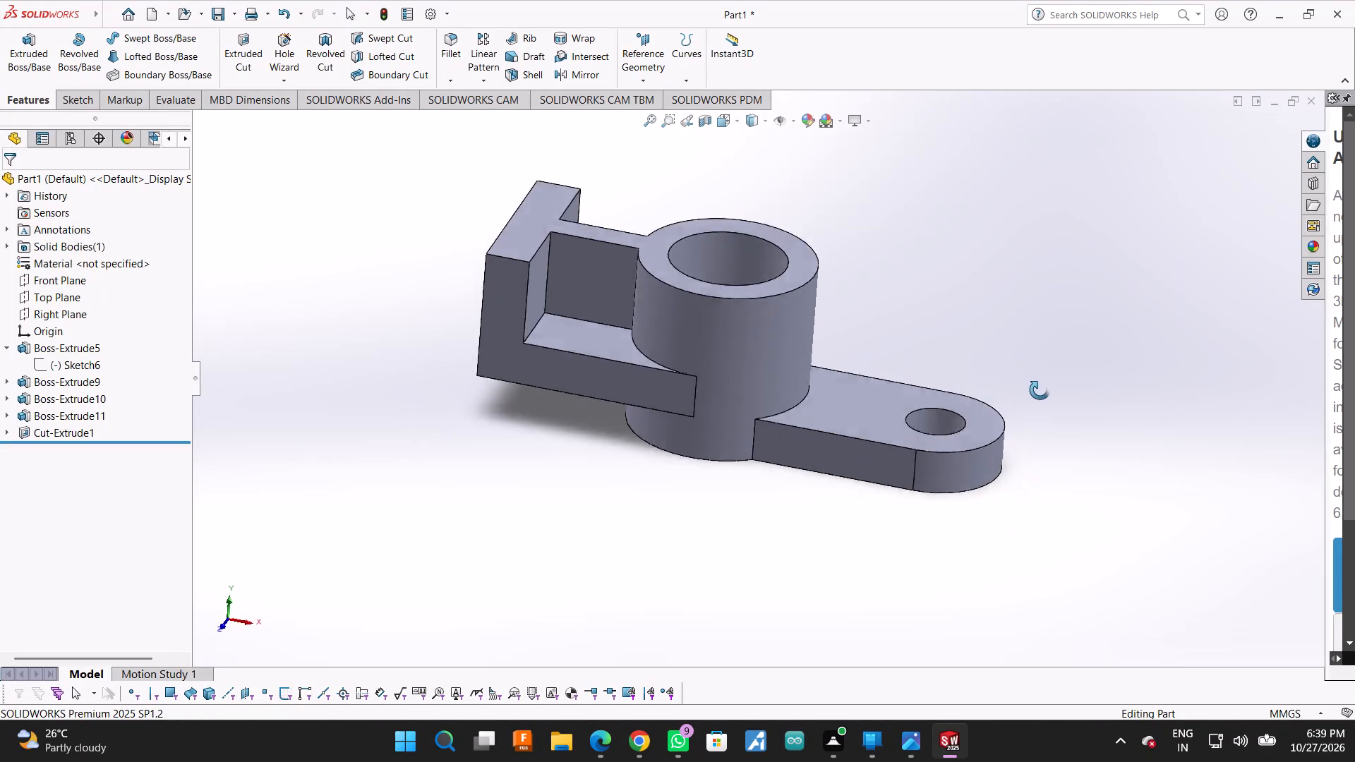
middle_click_drag(1040, 390, 1037, 372)
scroll(996, 351, "down", 2)
scroll(862, 405, "up", 1)
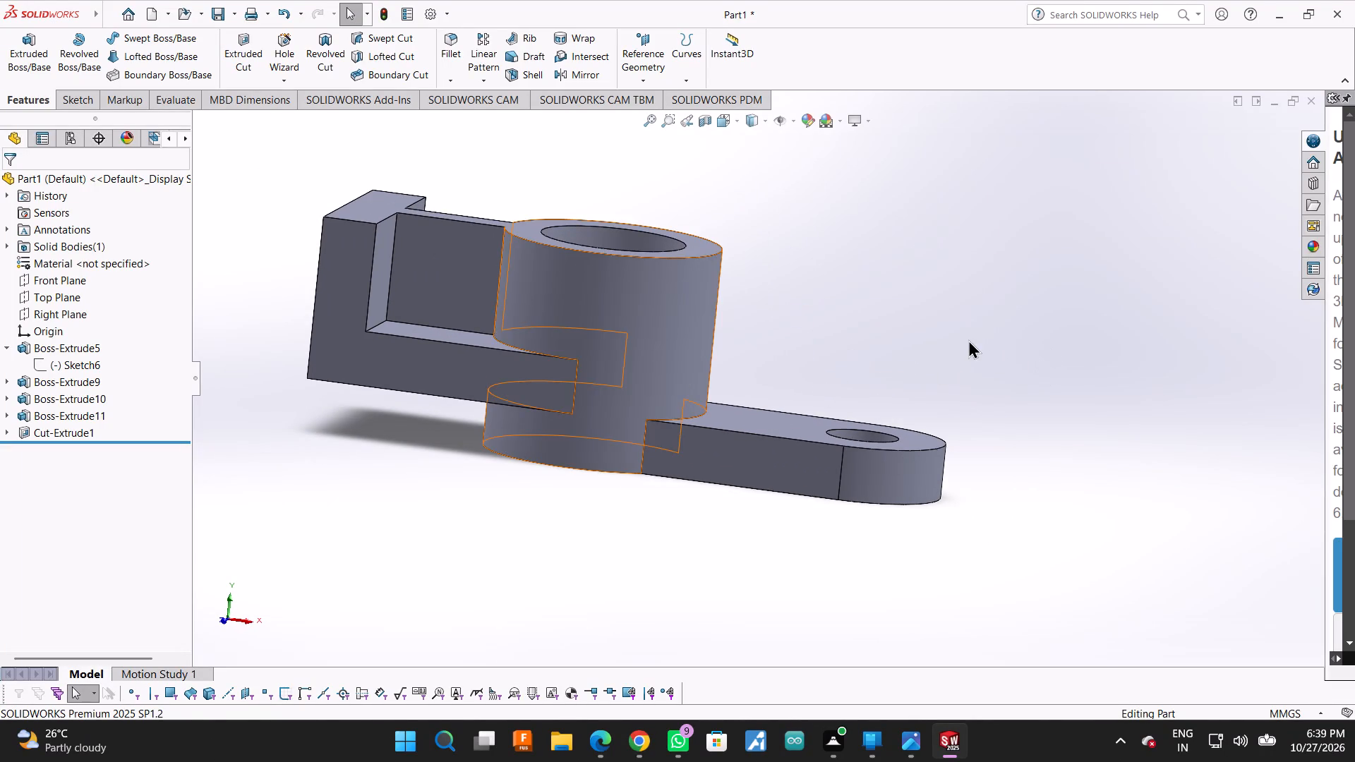
middle_click_drag(968, 339, 949, 415)
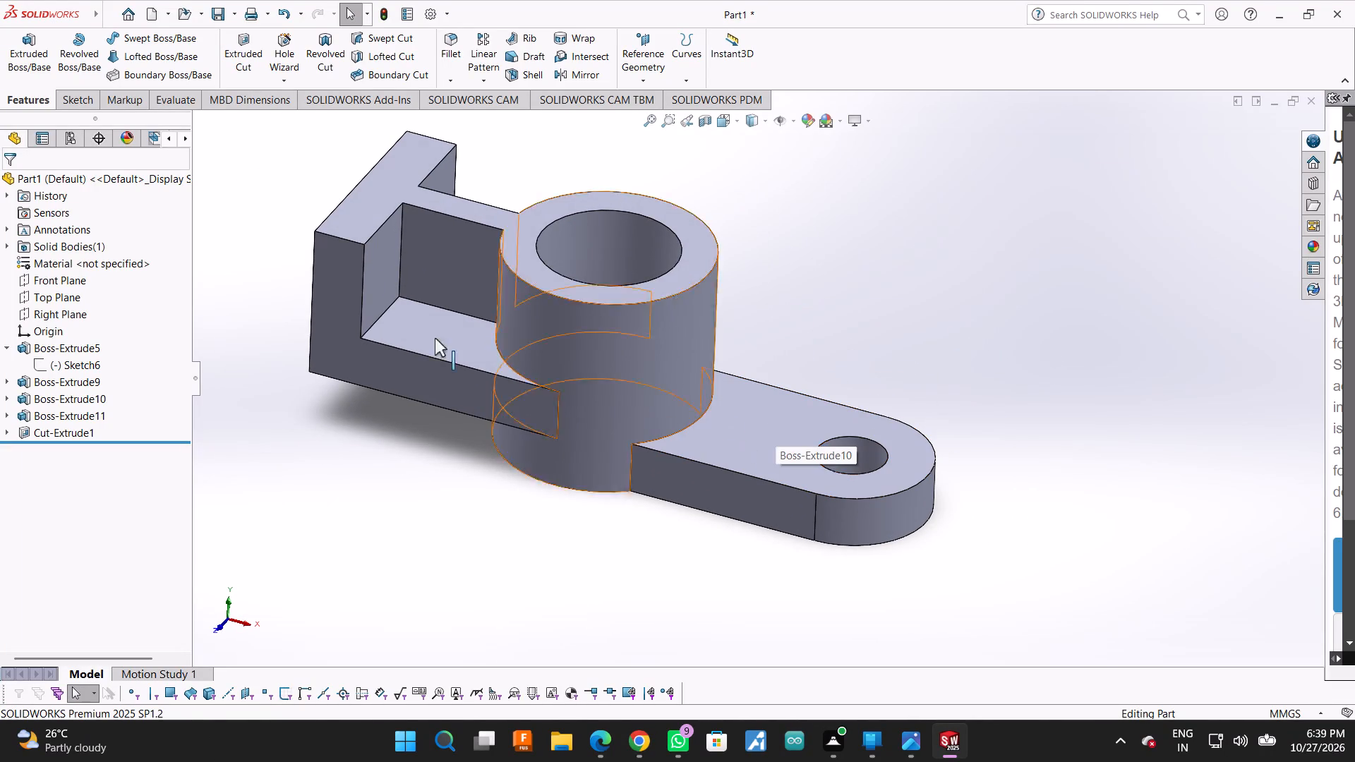
left_click(86, 288)
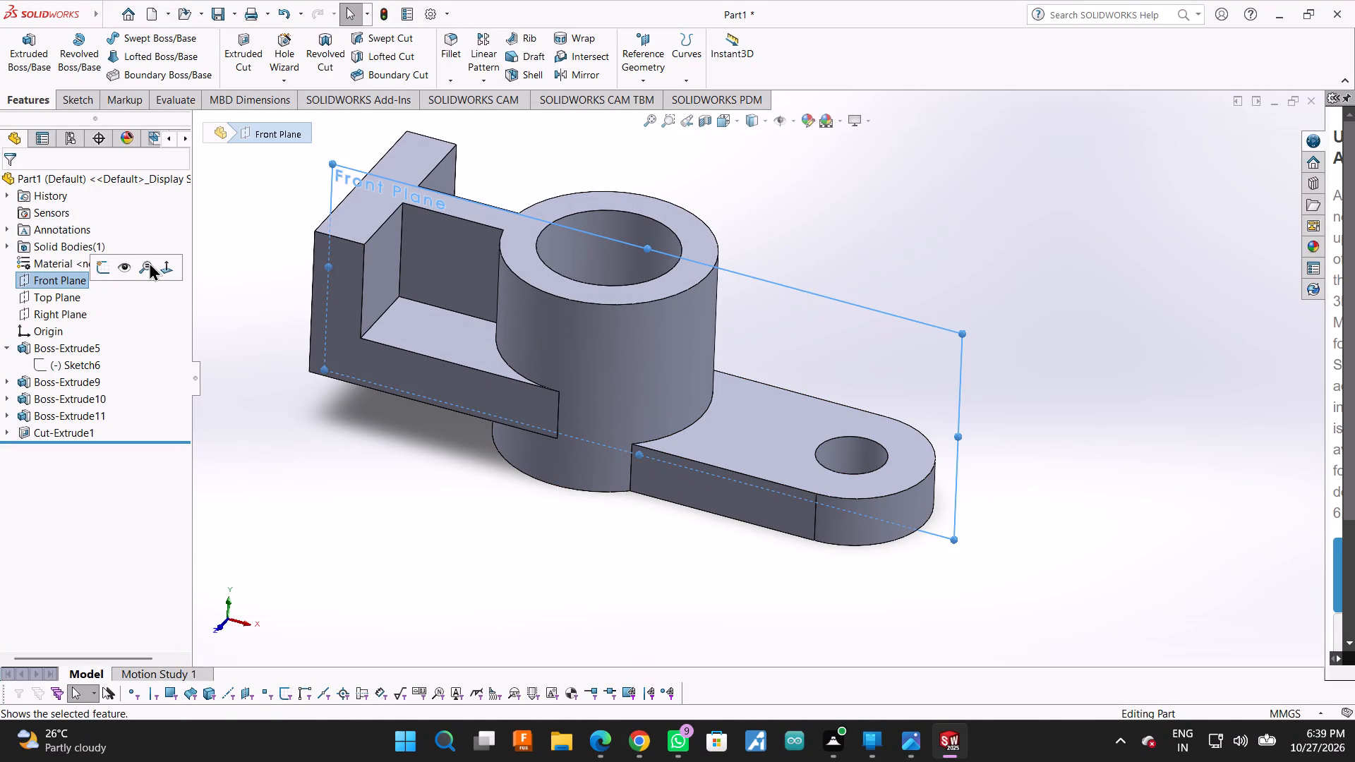
left_click(157, 262)
left_click(39, 279)
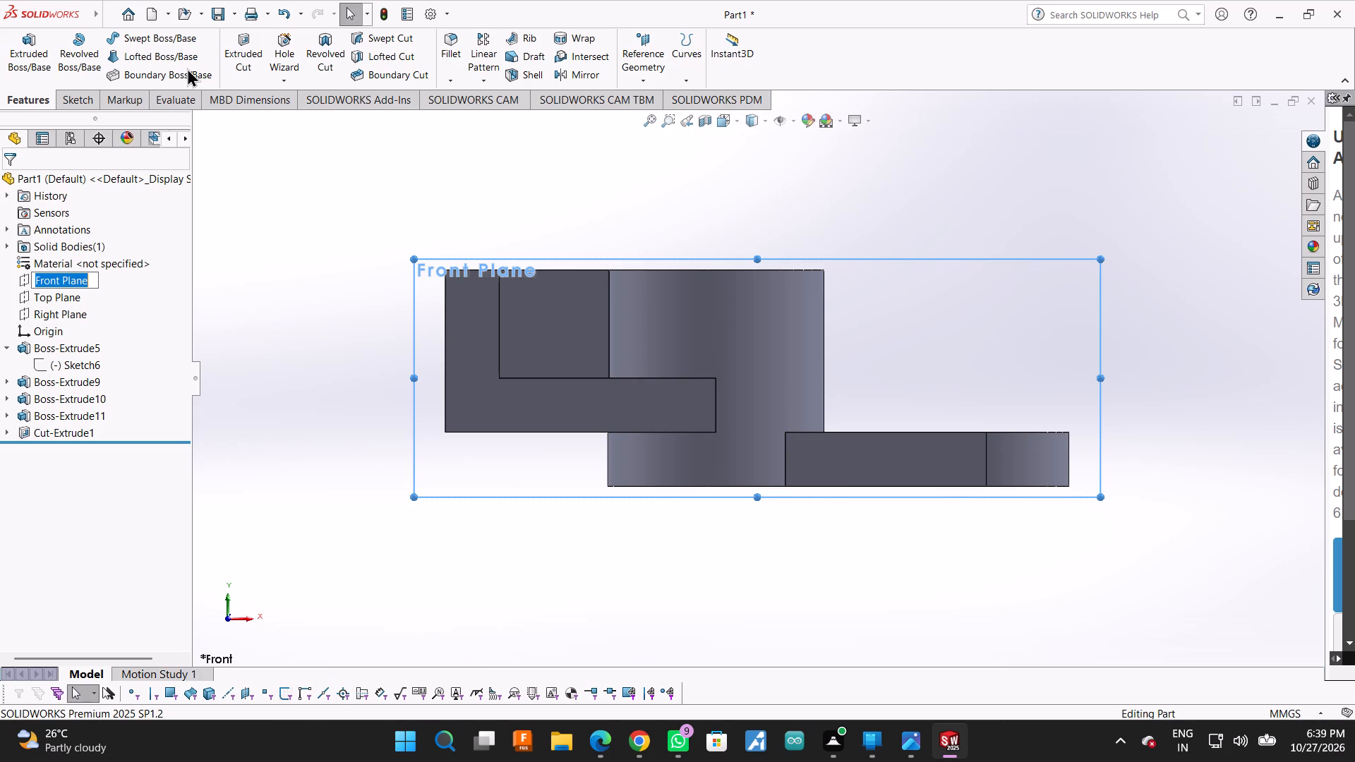
left_click(70, 102)
left_click(107, 38)
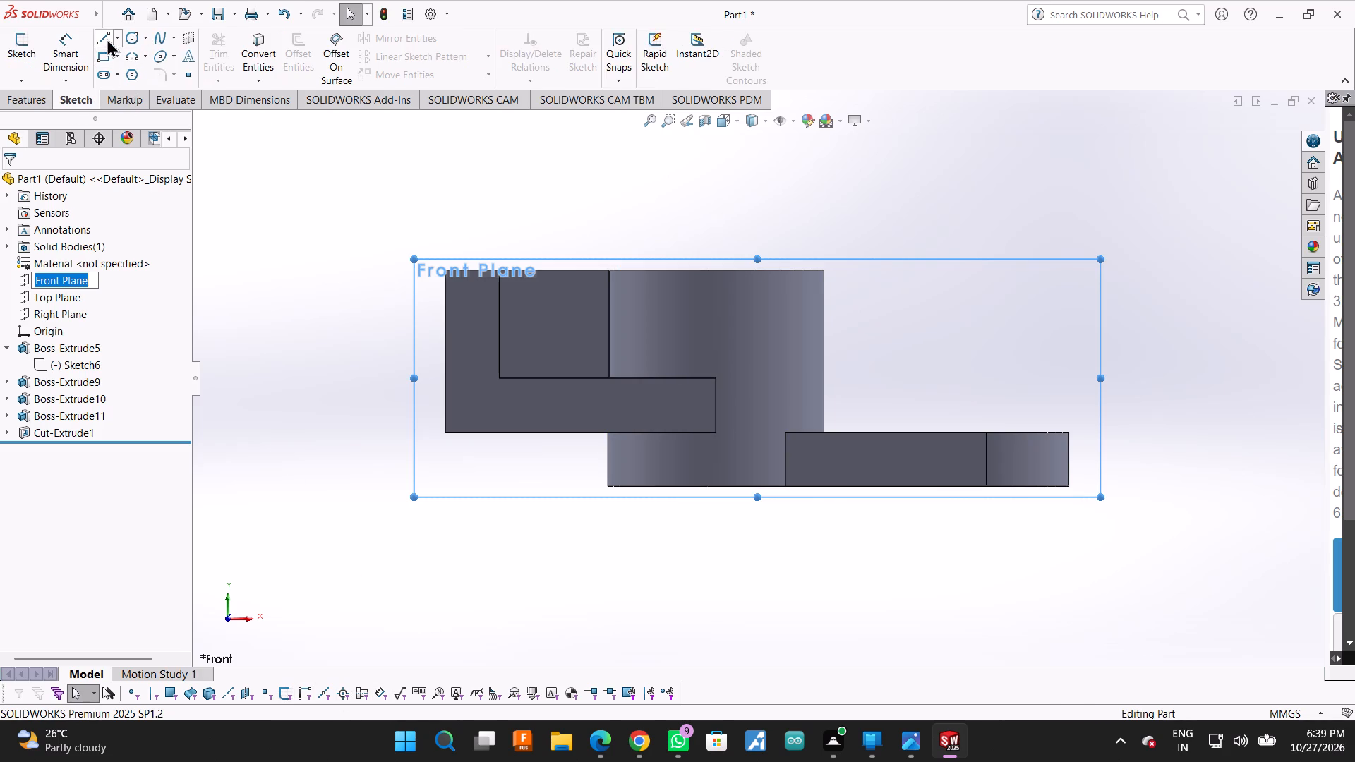
left_click(824, 270)
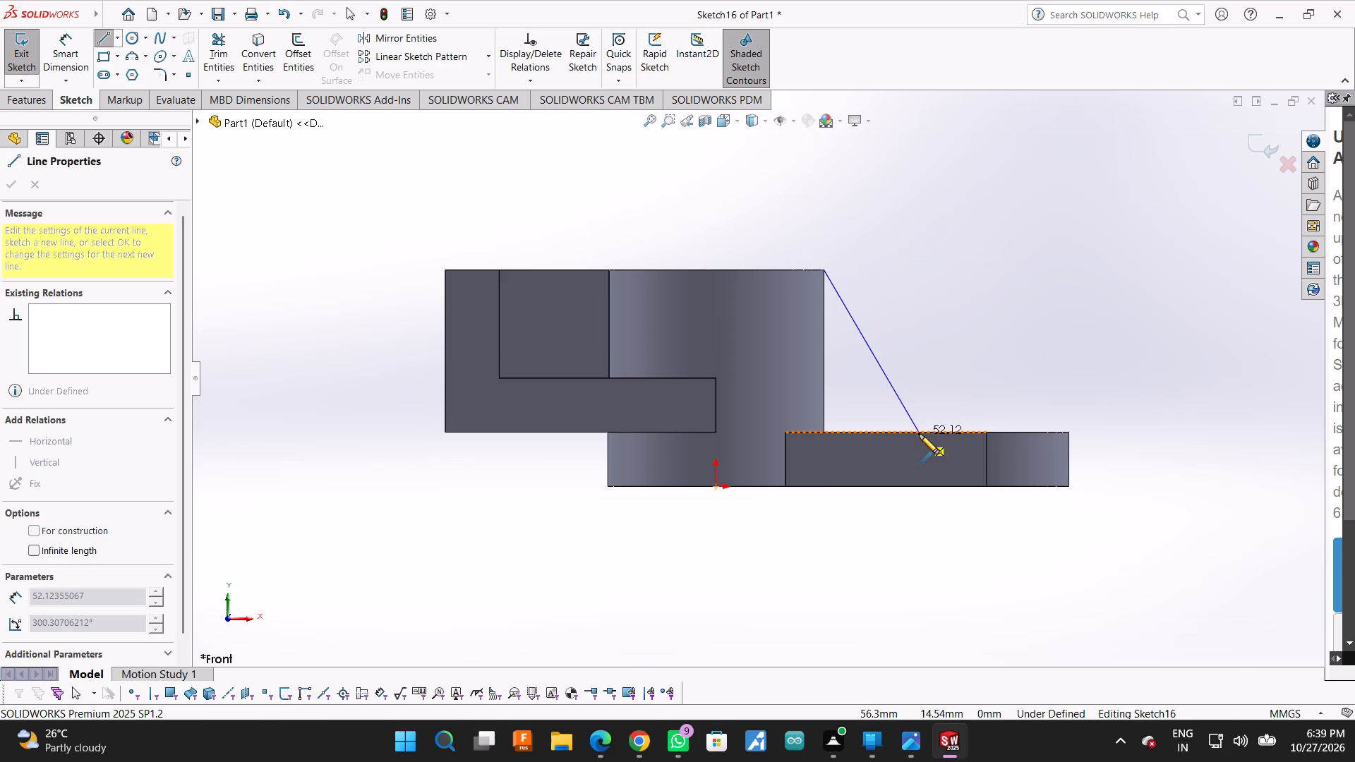
left_click(919, 434)
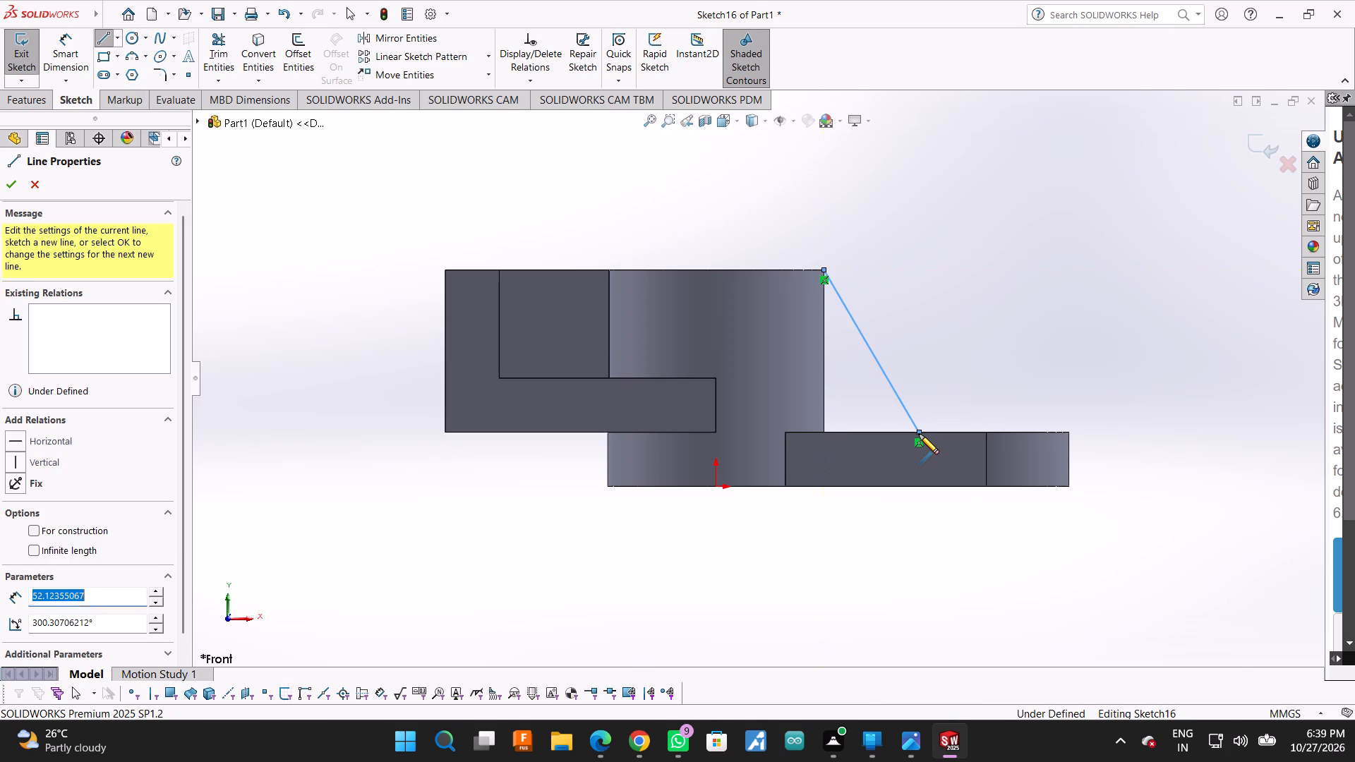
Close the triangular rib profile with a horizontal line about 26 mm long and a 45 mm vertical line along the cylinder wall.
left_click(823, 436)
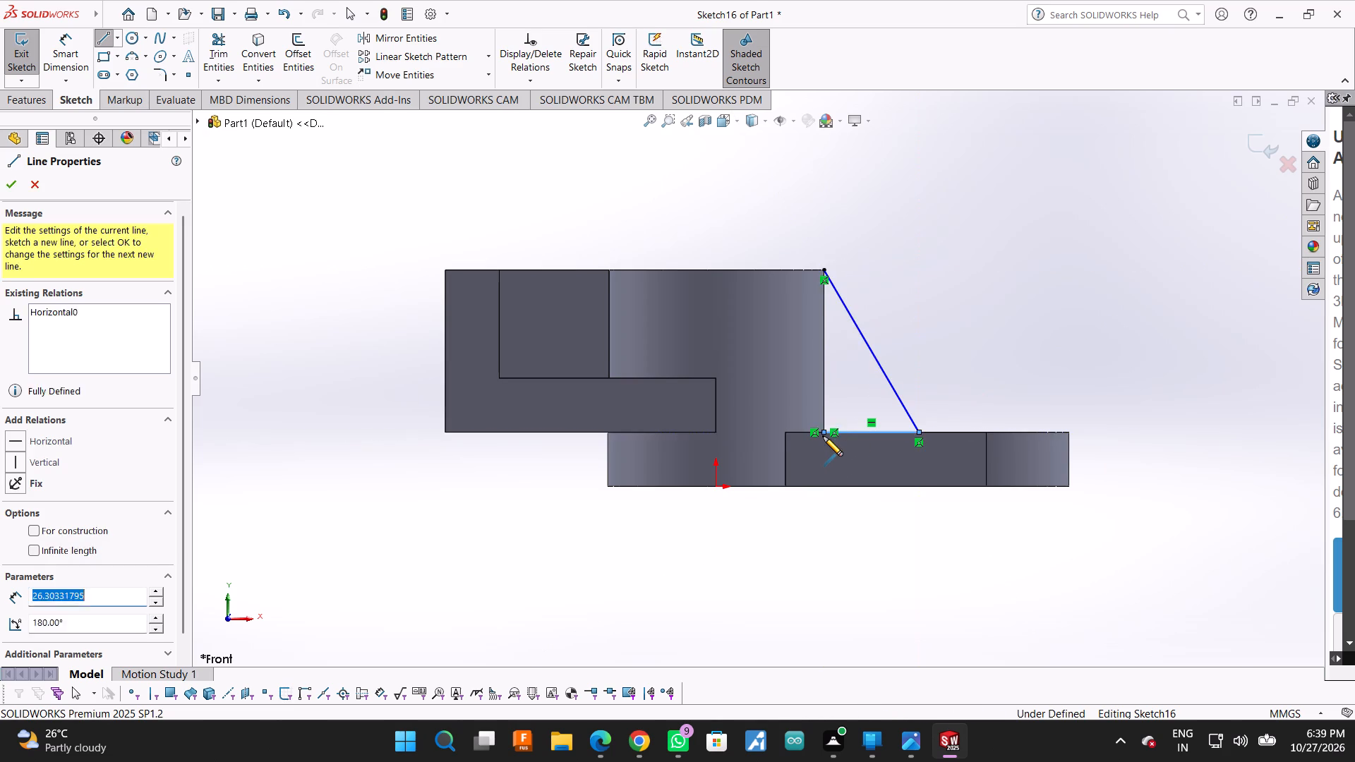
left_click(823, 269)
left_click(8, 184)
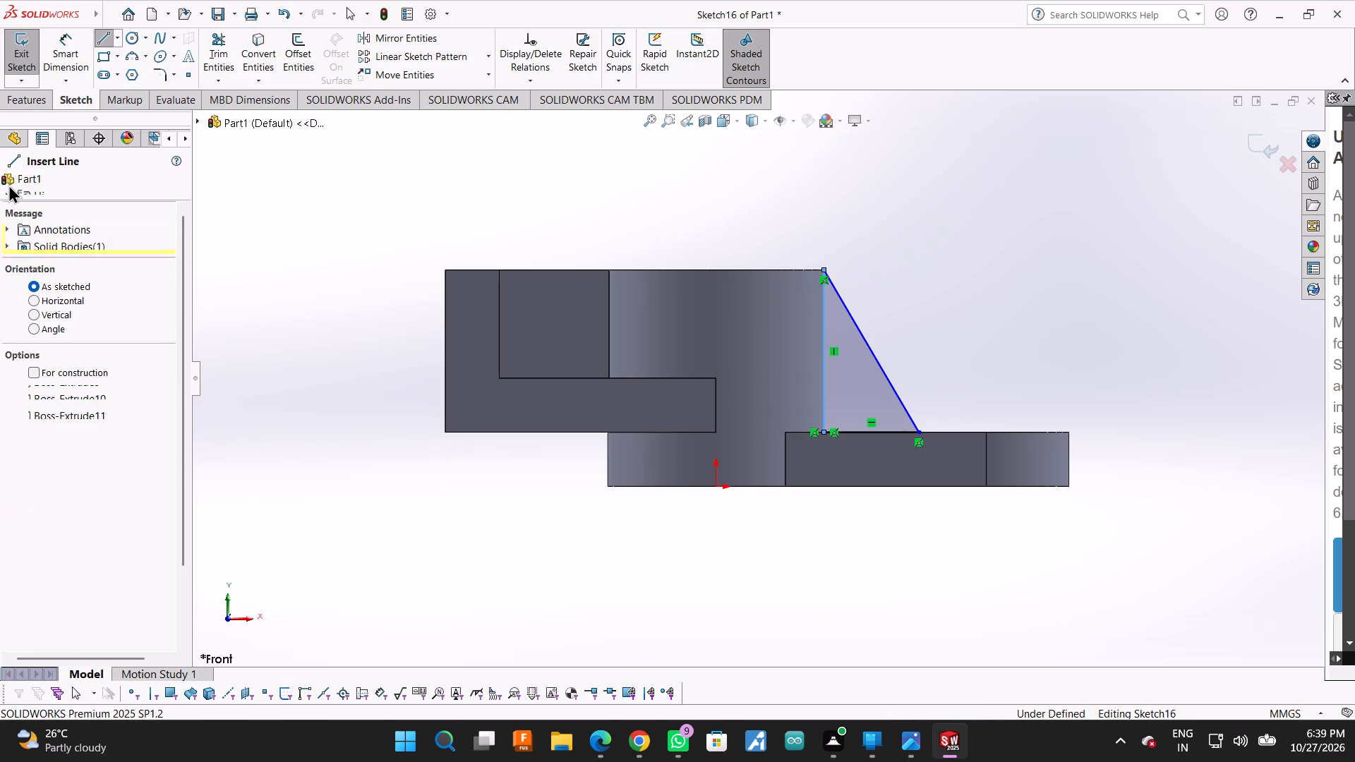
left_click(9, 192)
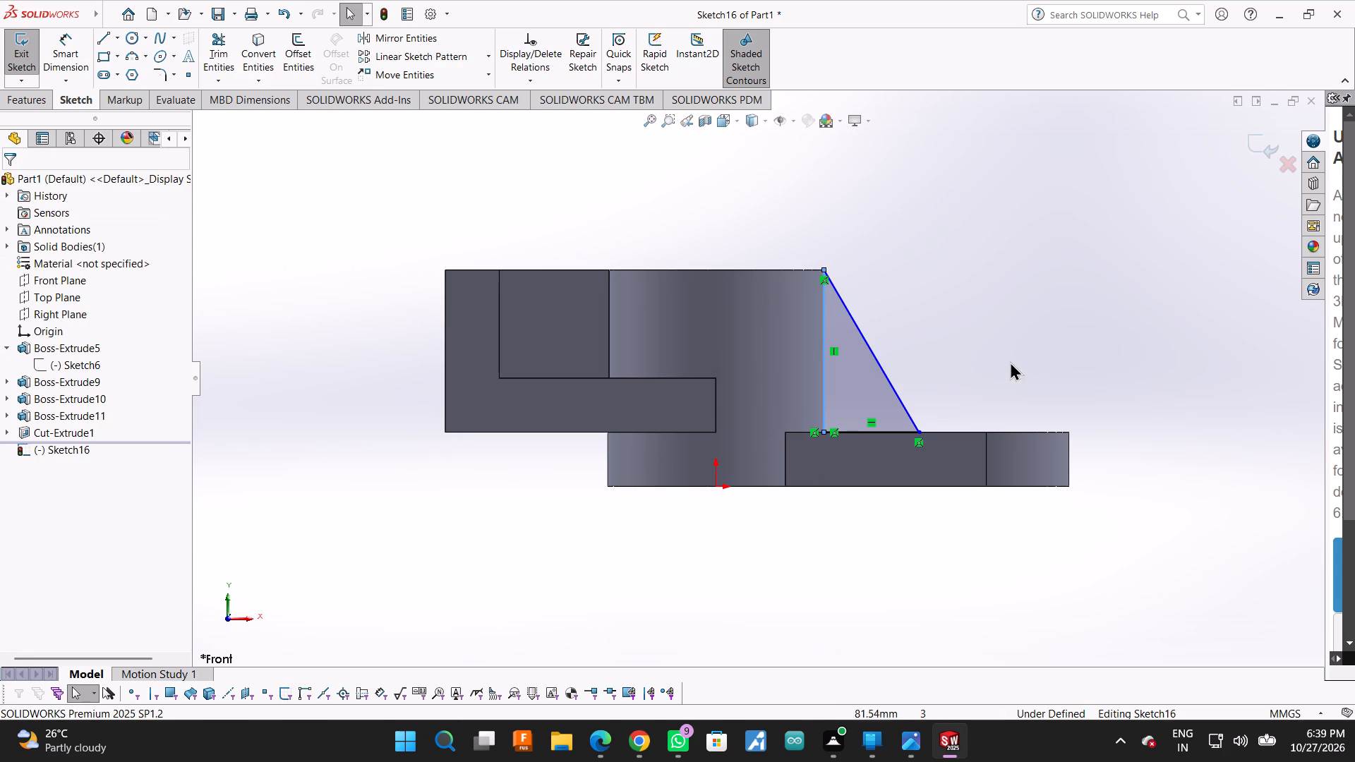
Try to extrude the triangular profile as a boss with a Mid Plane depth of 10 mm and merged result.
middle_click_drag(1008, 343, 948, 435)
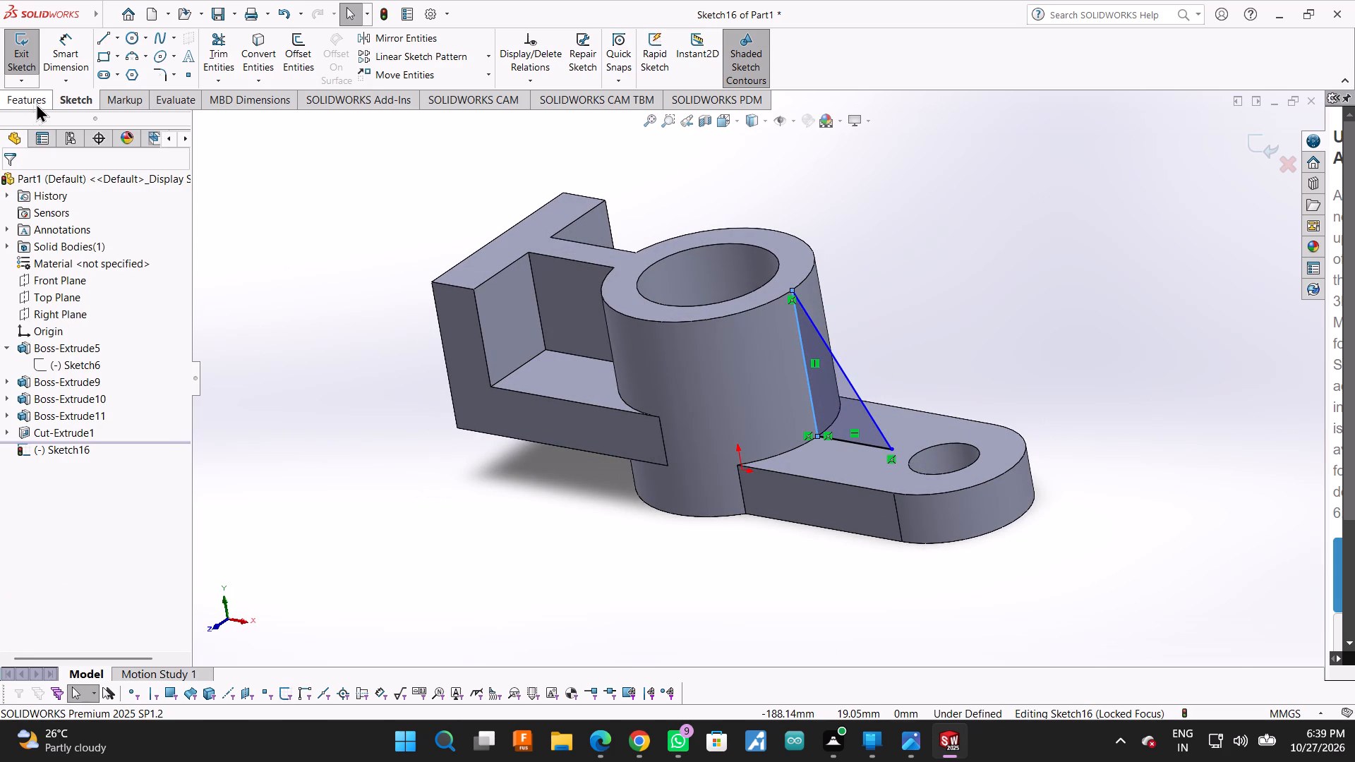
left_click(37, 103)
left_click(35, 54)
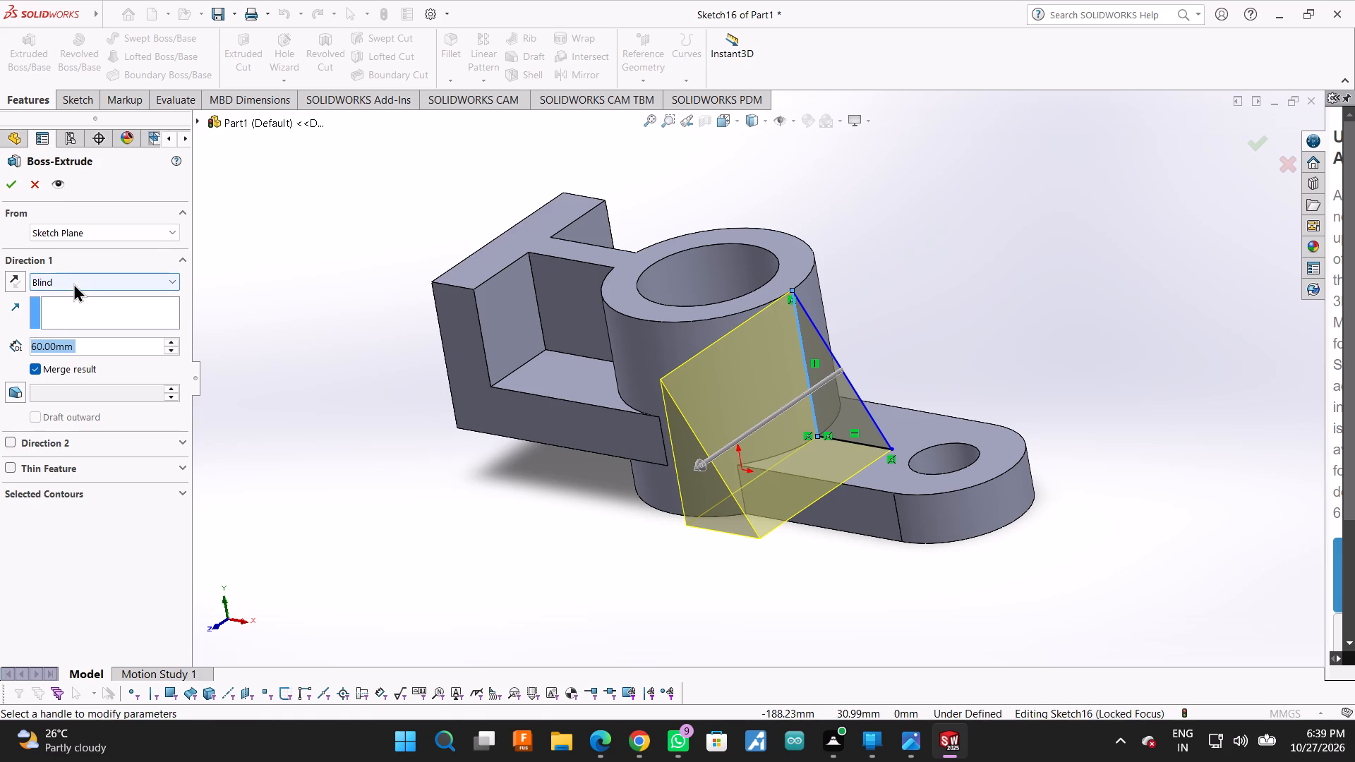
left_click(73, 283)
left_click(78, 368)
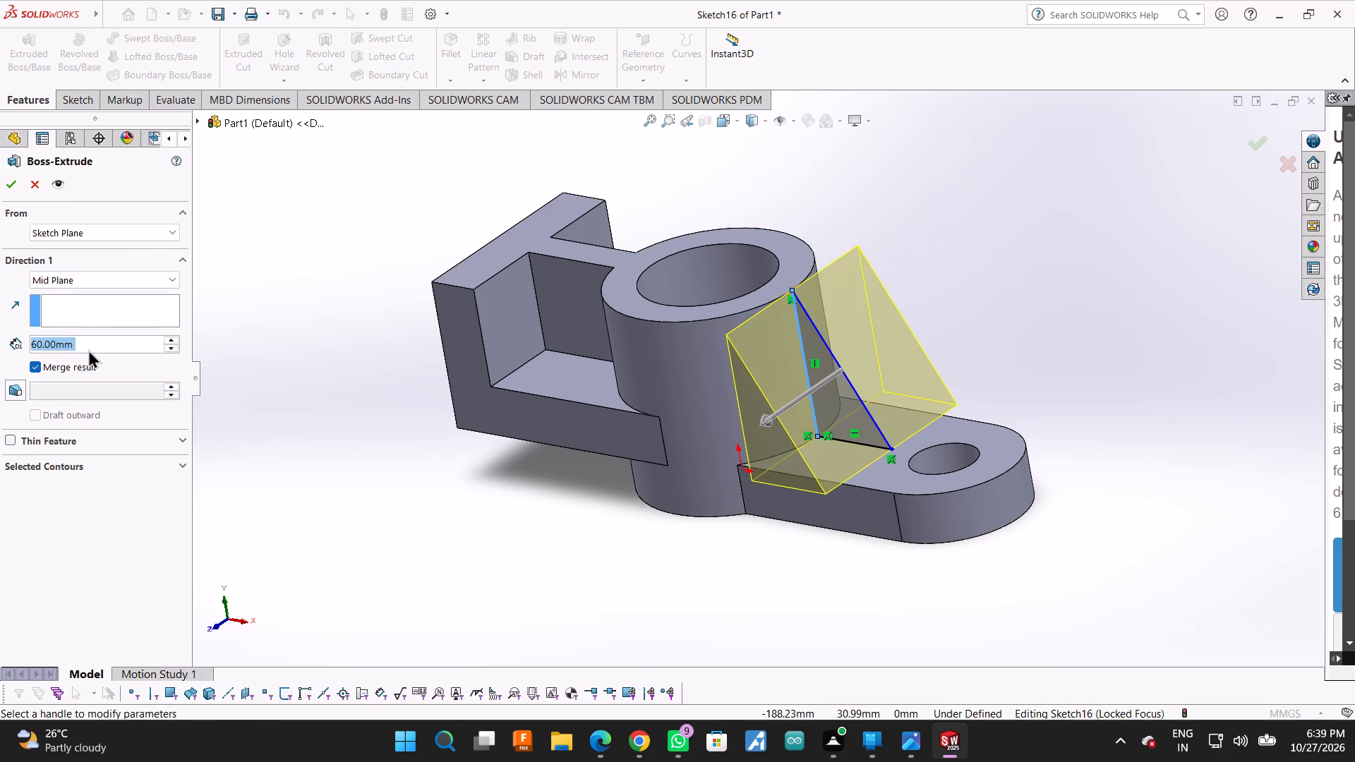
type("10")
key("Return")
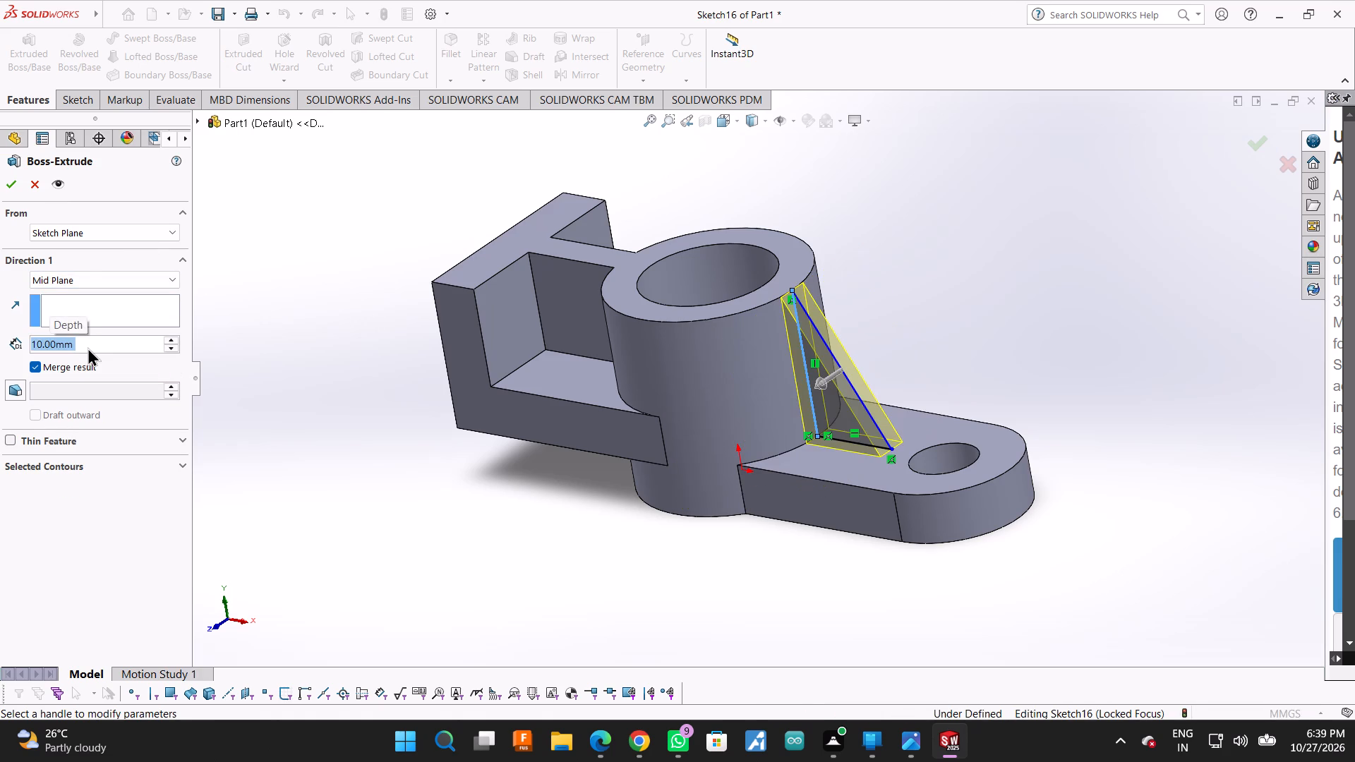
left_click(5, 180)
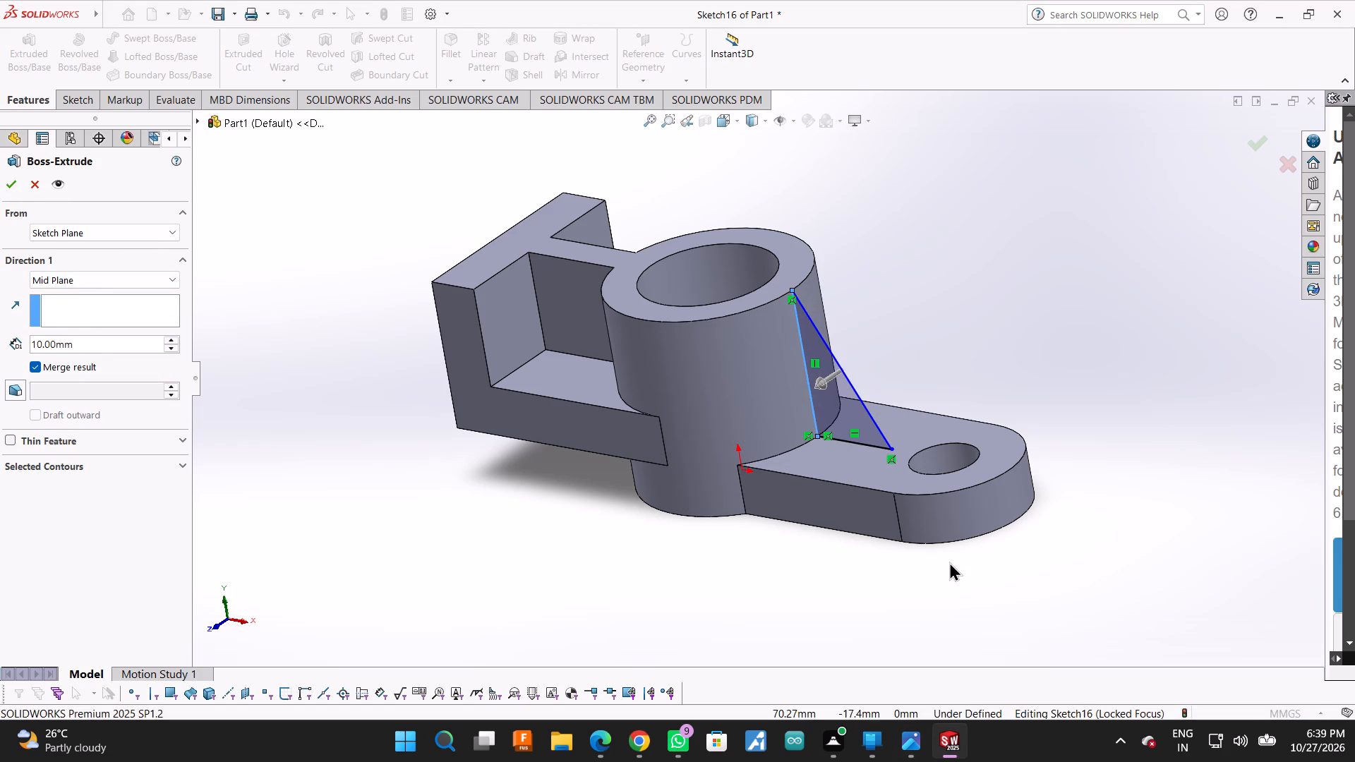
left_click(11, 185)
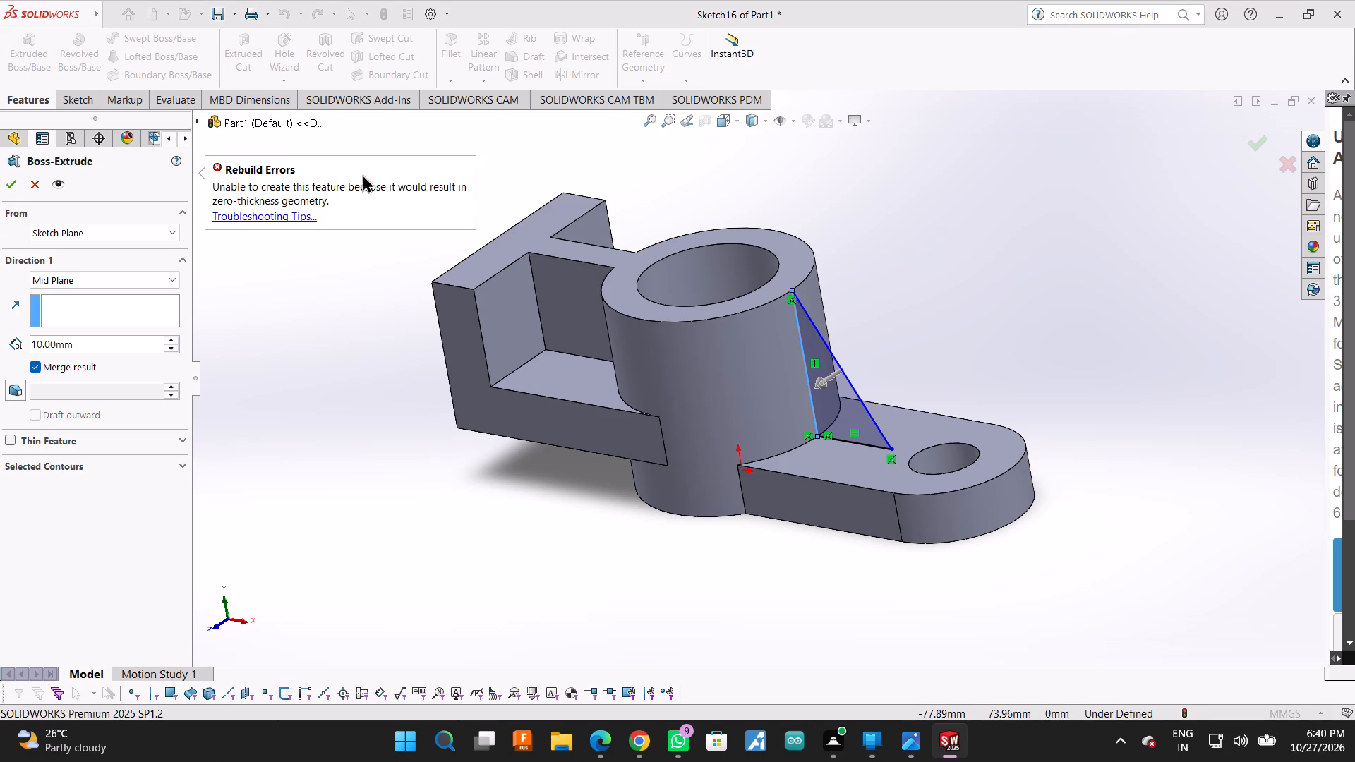
Examine how the triangular profile meets the cylinder wall and the rounded arm's top face, especially at its lower inner corner.
middle_click_drag(960, 283, 1001, 184)
scroll(990, 219, "down", 1)
middle_click_drag(975, 239, 890, 348)
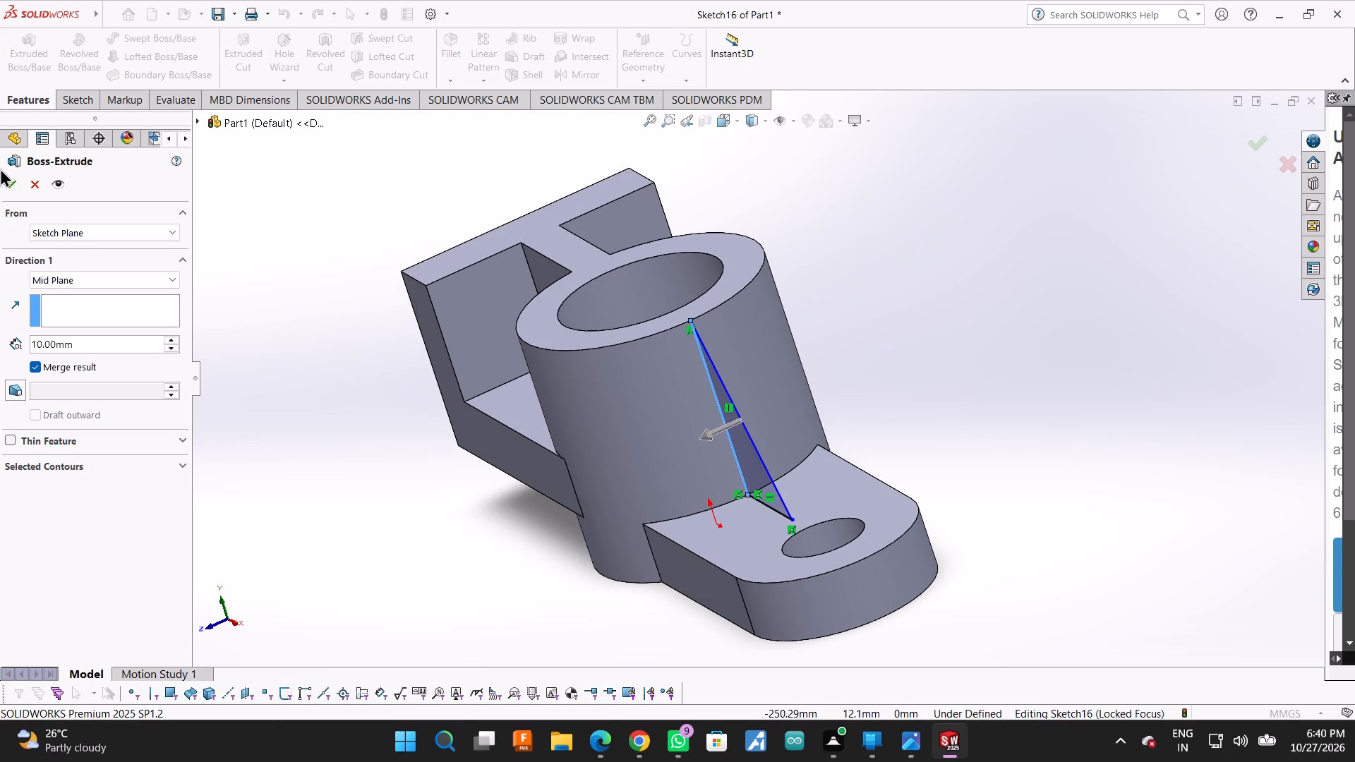
middle_click_drag(1012, 361, 954, 383)
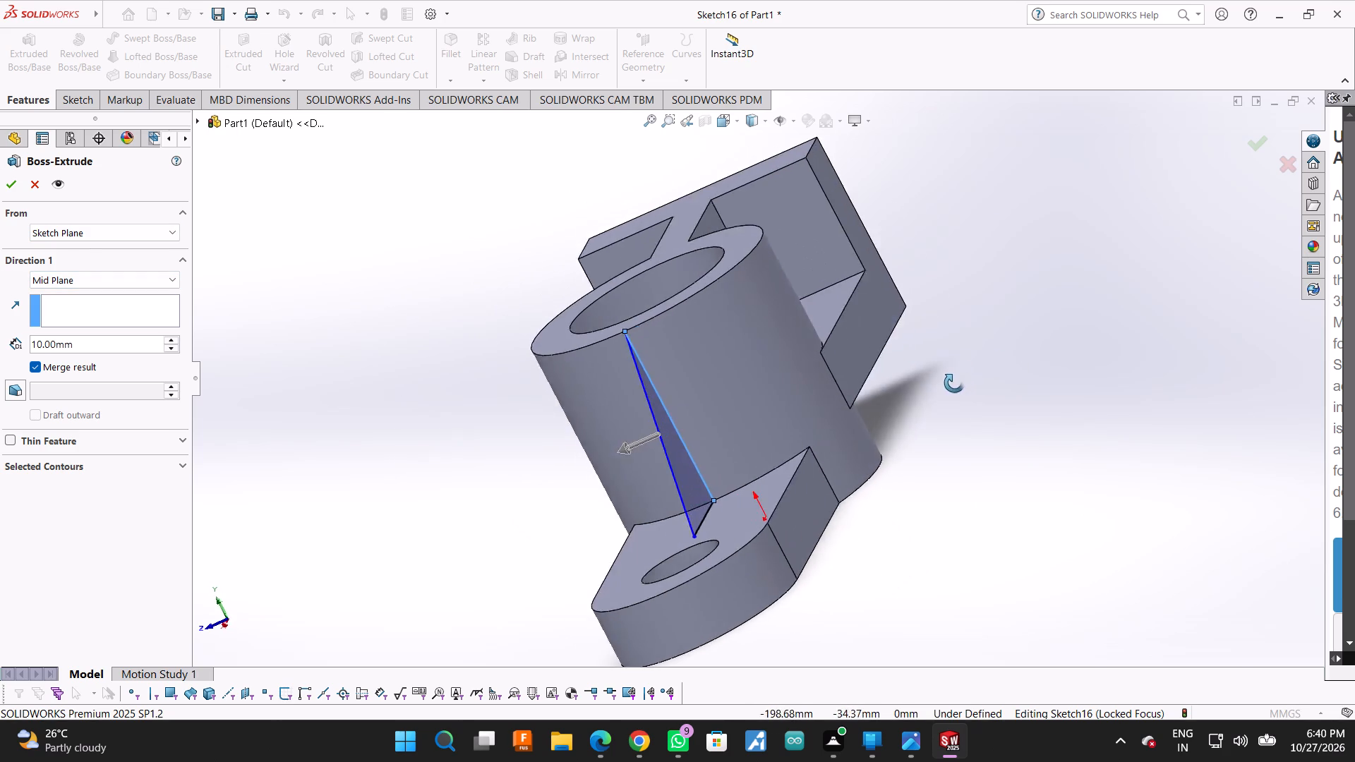
middle_click_drag(954, 383, 1060, 376)
scroll(923, 409, "down", 4)
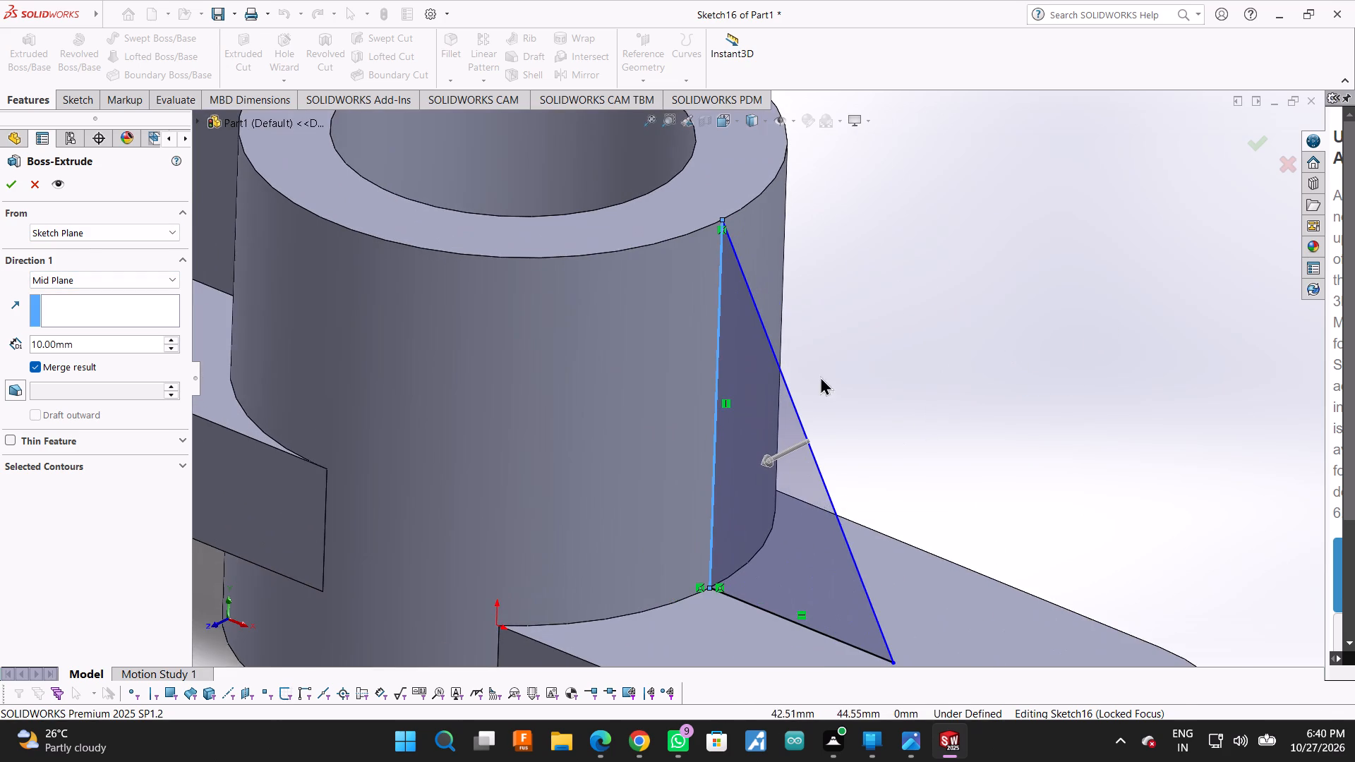
scroll(798, 268, "down", 2)
scroll(996, 331, "up", 5)
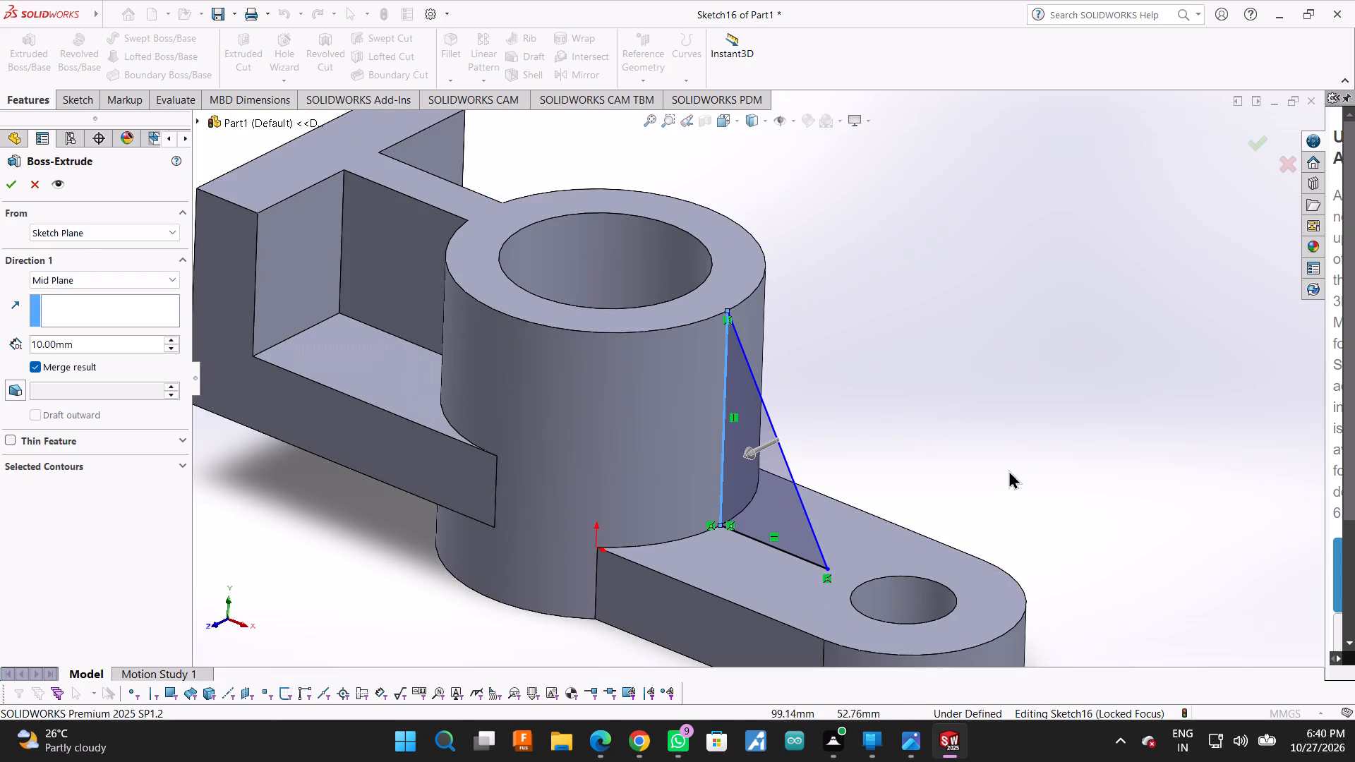
middle_click_drag(1015, 516, 876, 409)
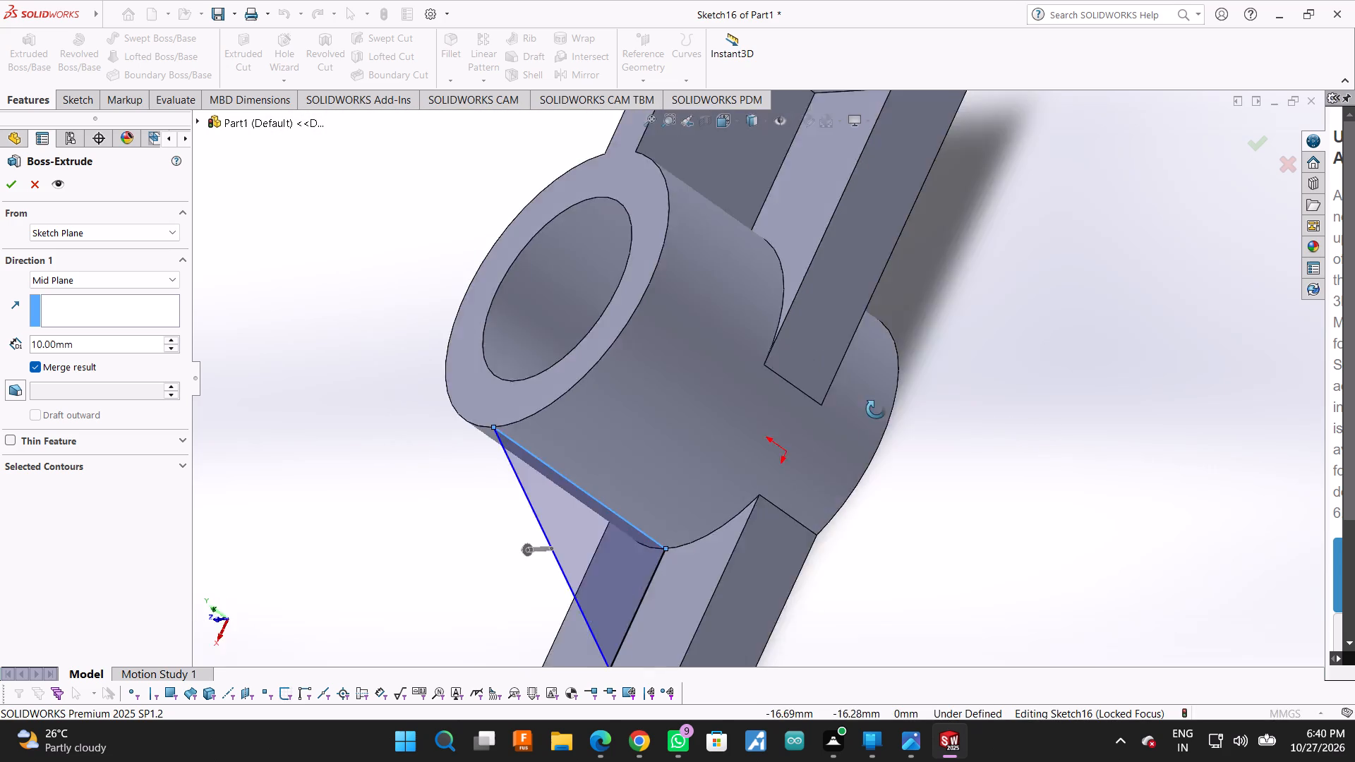
middle_click_drag(876, 409, 1109, 269)
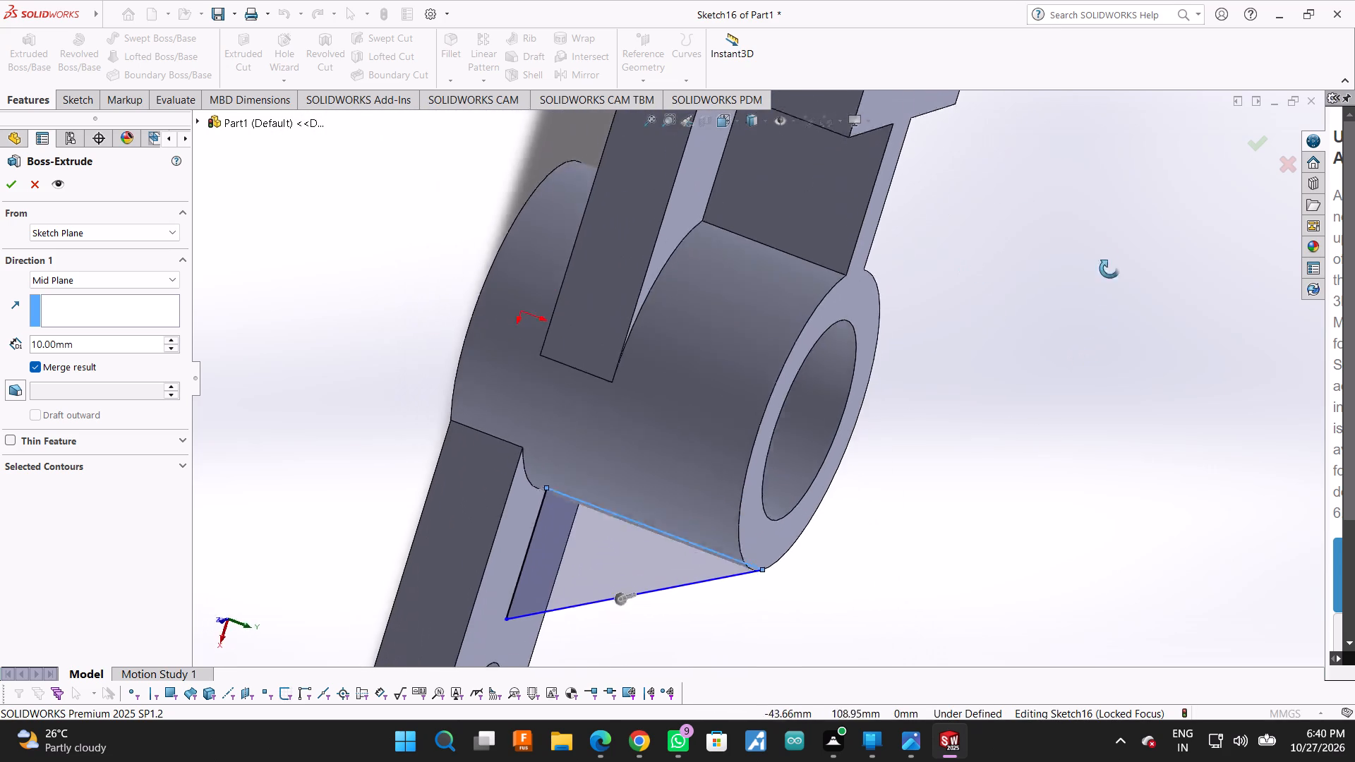
middle_click_drag(1109, 269, 1075, 155)
scroll(913, 472, "up", 4)
middle_click_drag(869, 486, 717, 296)
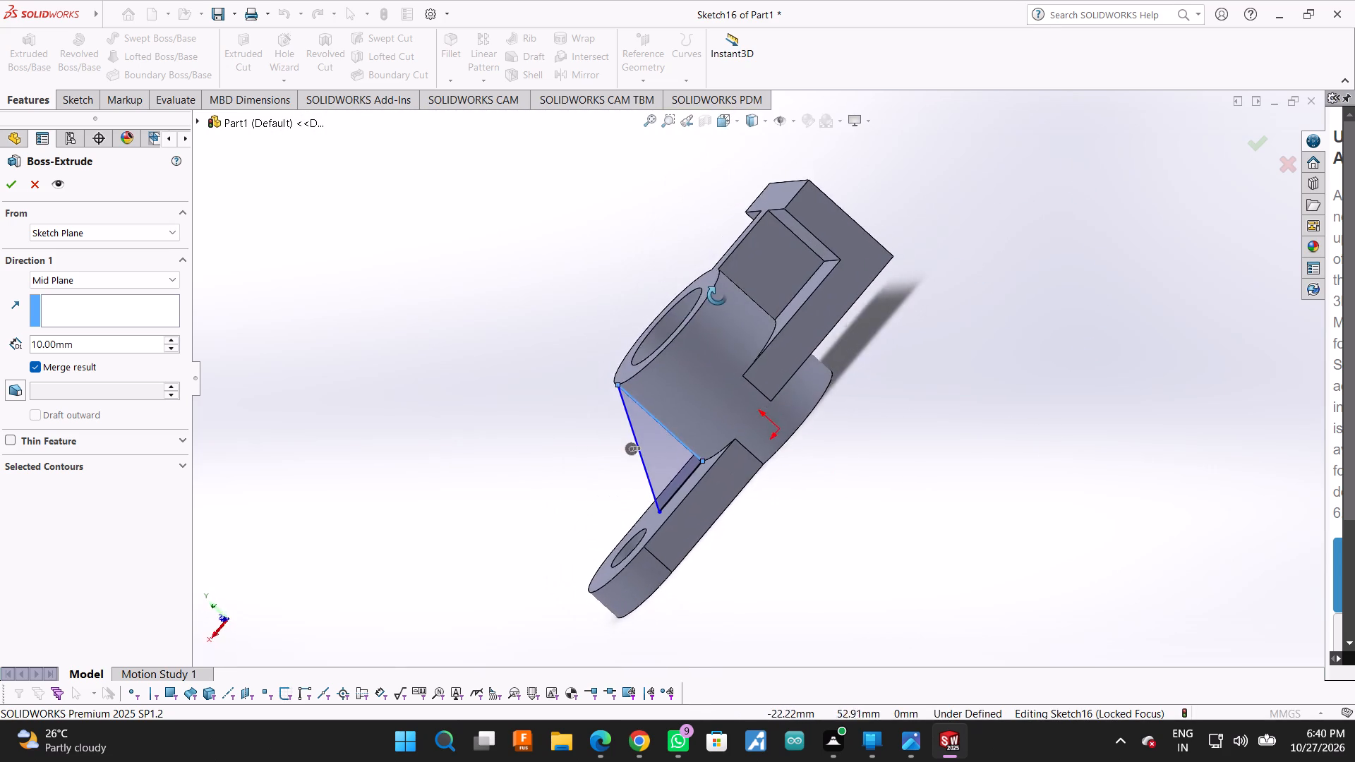
middle_click_drag(717, 296, 1051, 442)
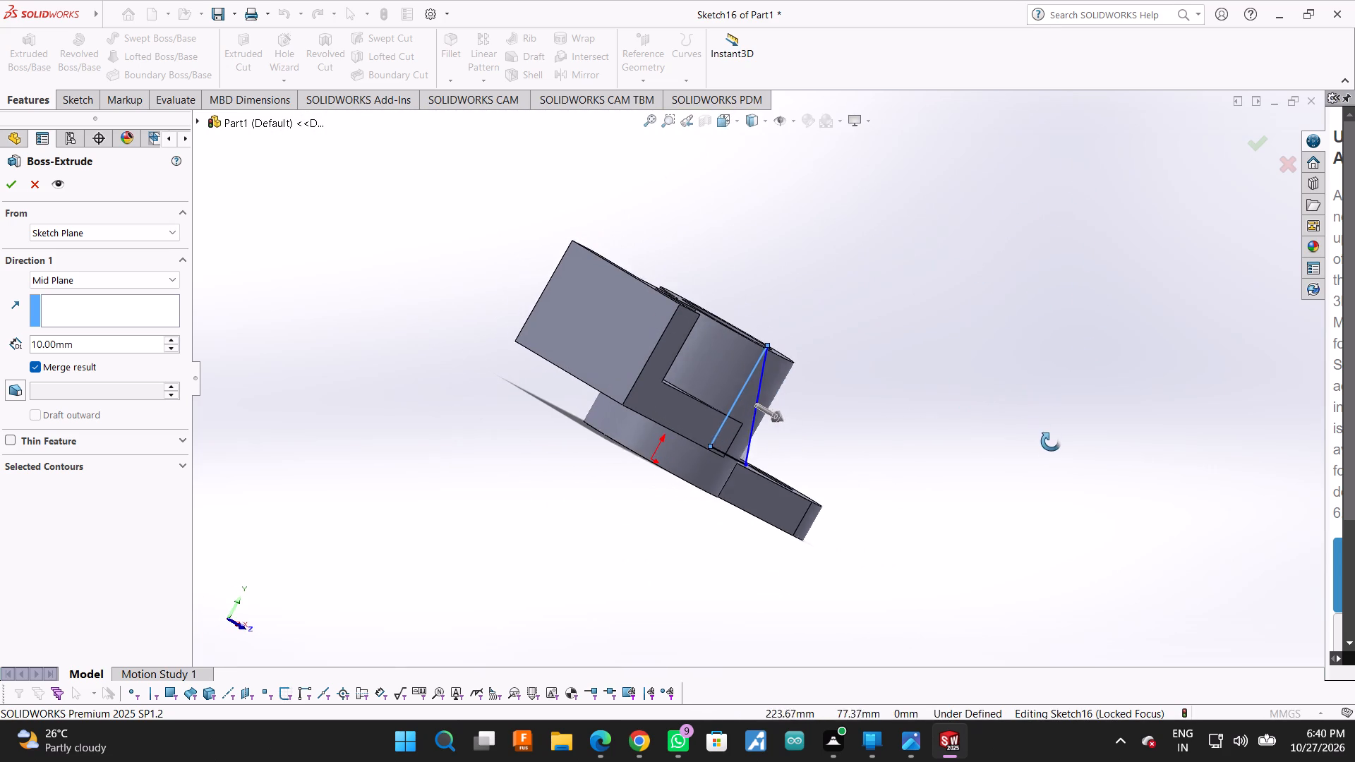
middle_click_drag(1051, 442, 1052, 443)
middle_click_drag(468, 193, 327, 270)
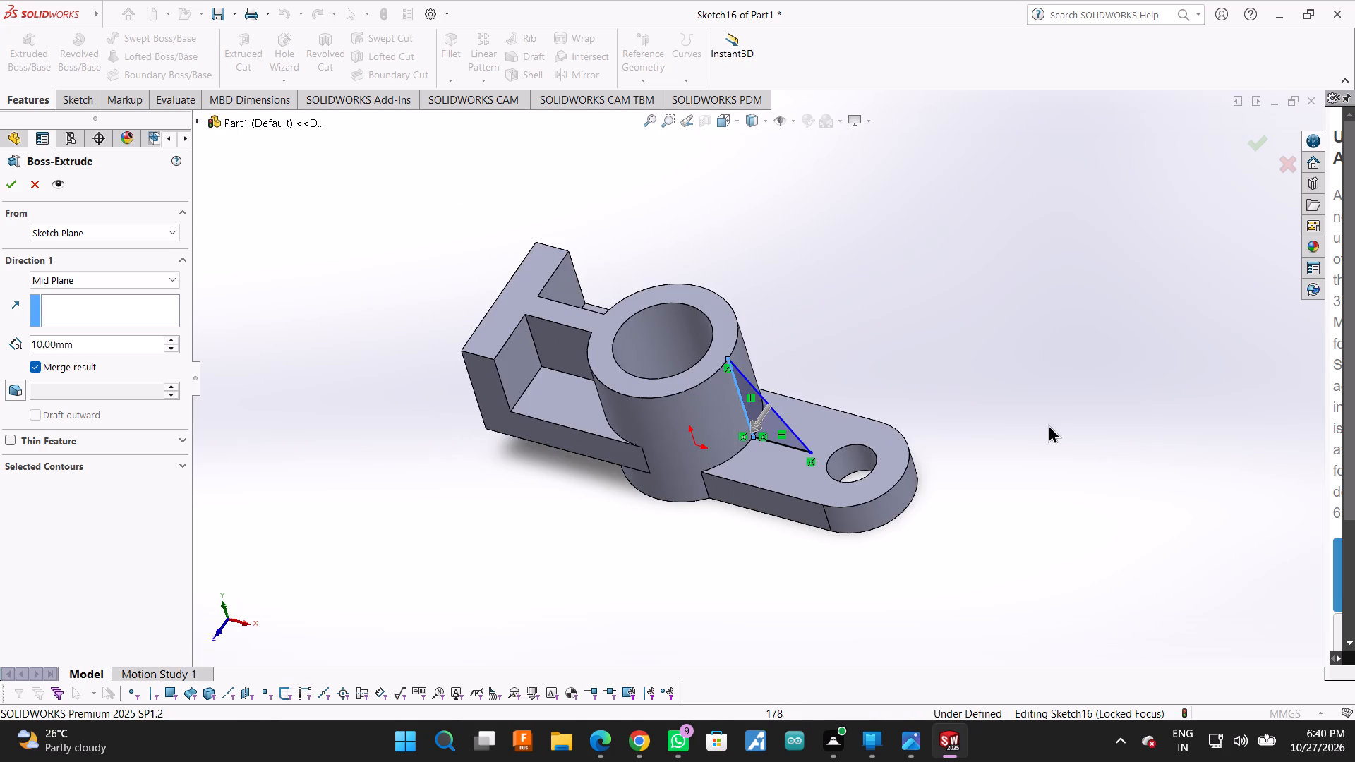
middle_click_drag(1049, 424, 1109, 305)
scroll(797, 422, "up", 2)
middle_click_drag(985, 526, 985, 525)
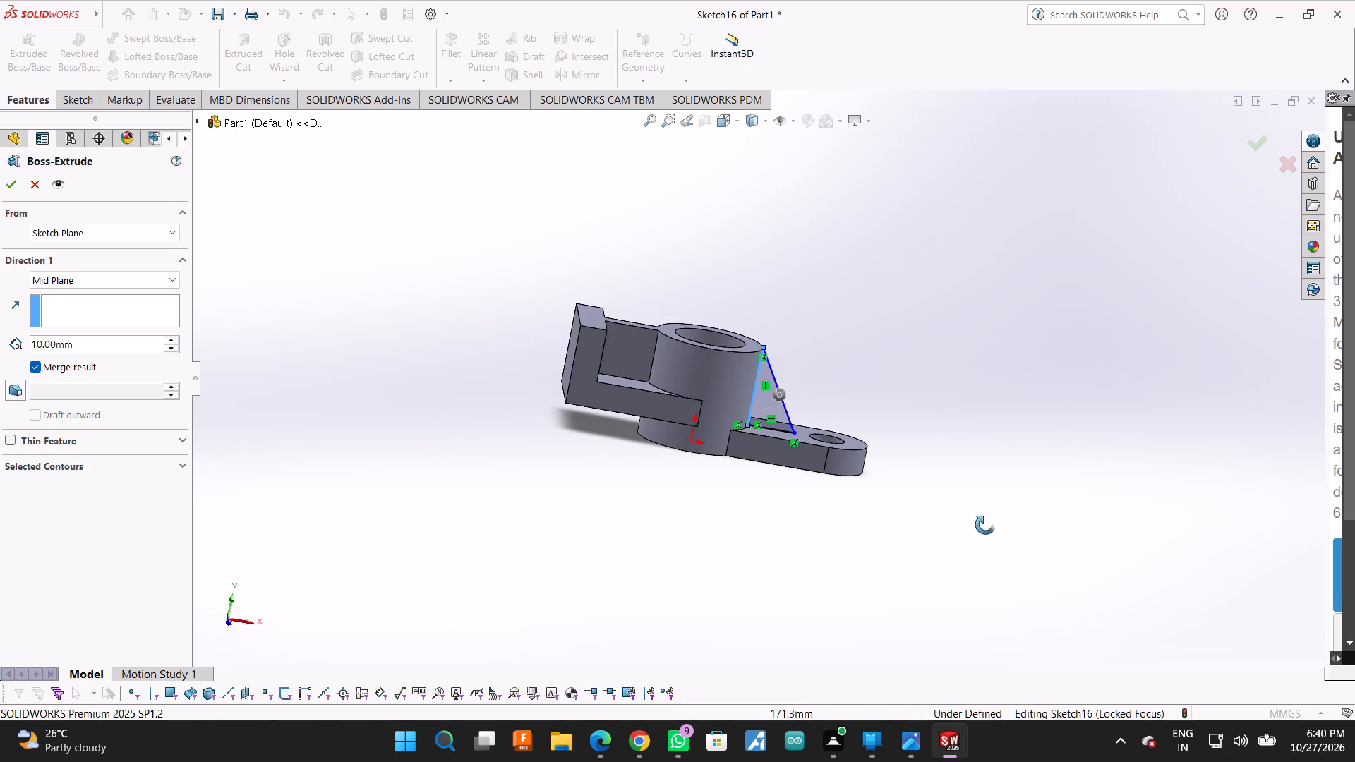
middle_click_drag(985, 525, 1062, 447)
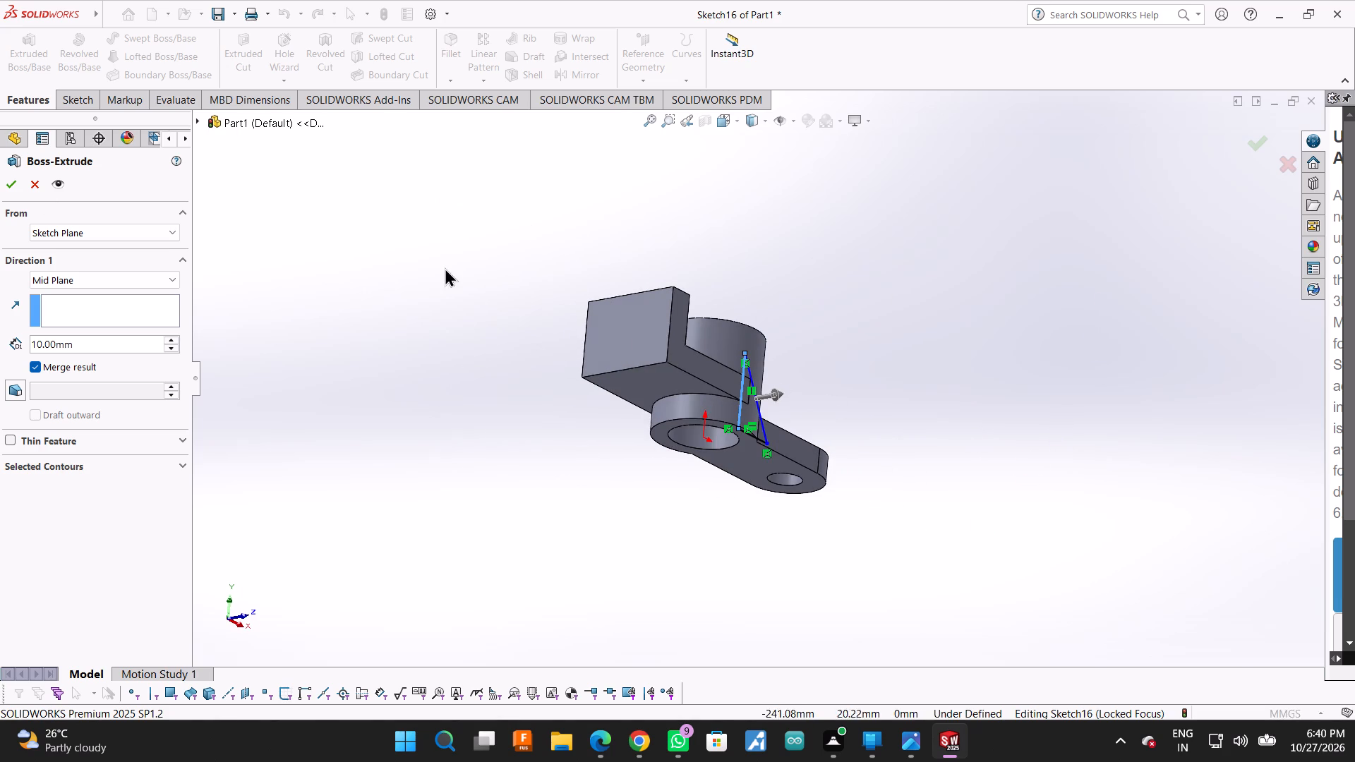
middle_click_drag(441, 267, 336, 367)
scroll(986, 389, "down", 4)
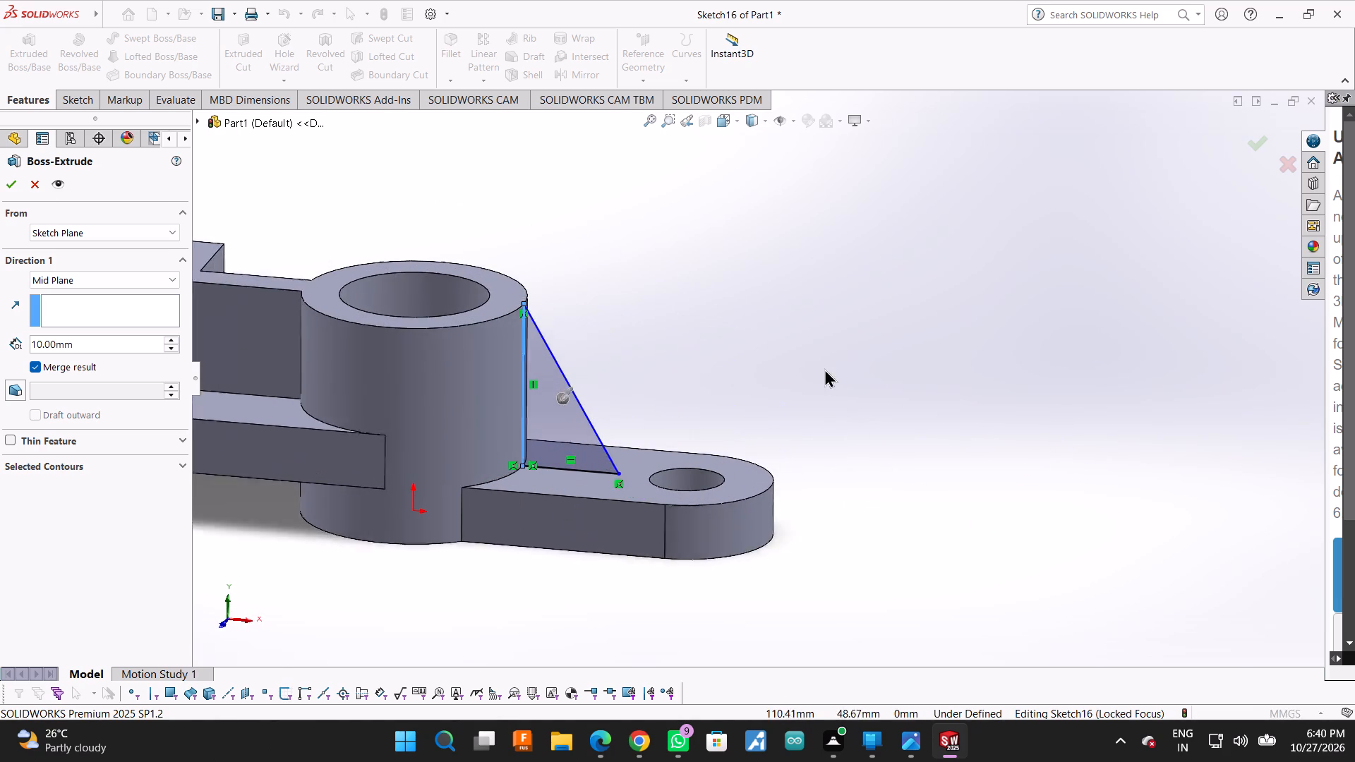
scroll(824, 368, "down", 1)
scroll(471, 435, "down", 8)
scroll(552, 497, "down", 1)
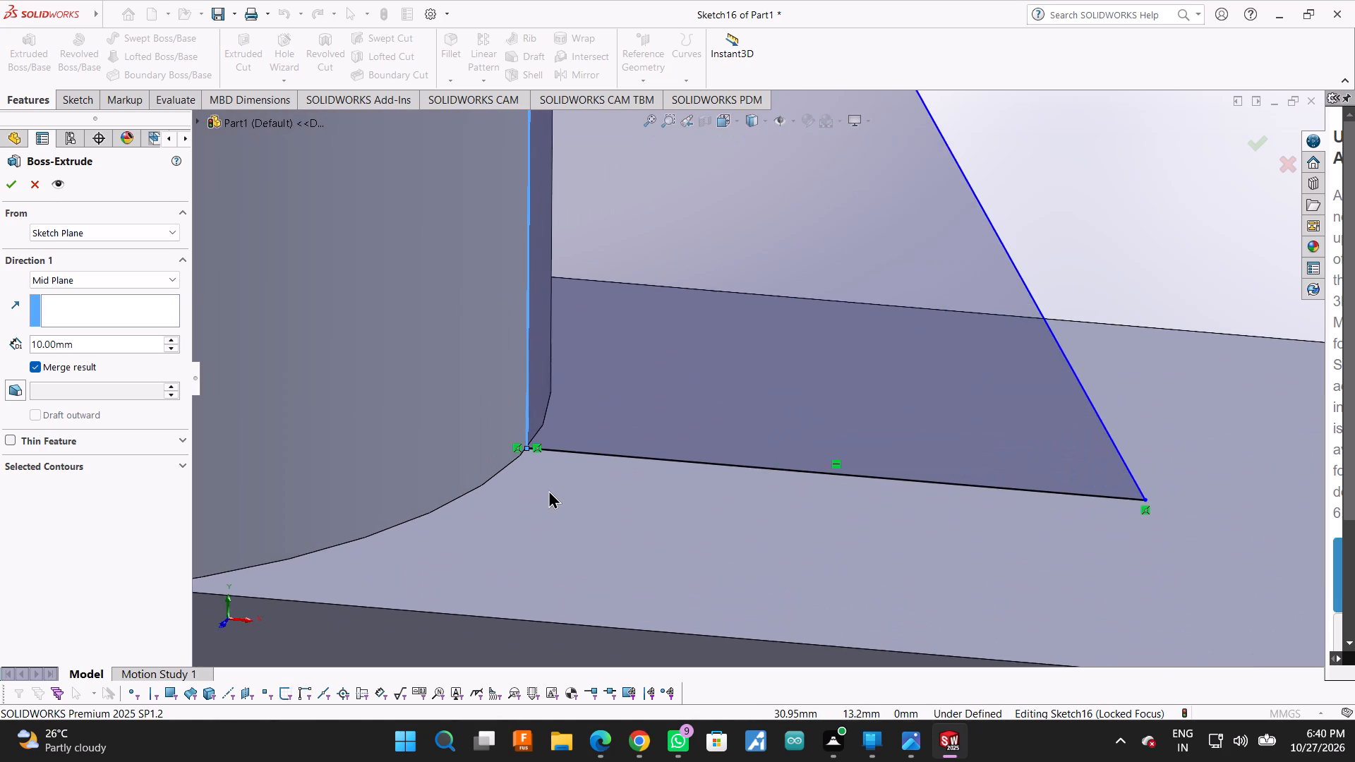
scroll(550, 473, "down", 6)
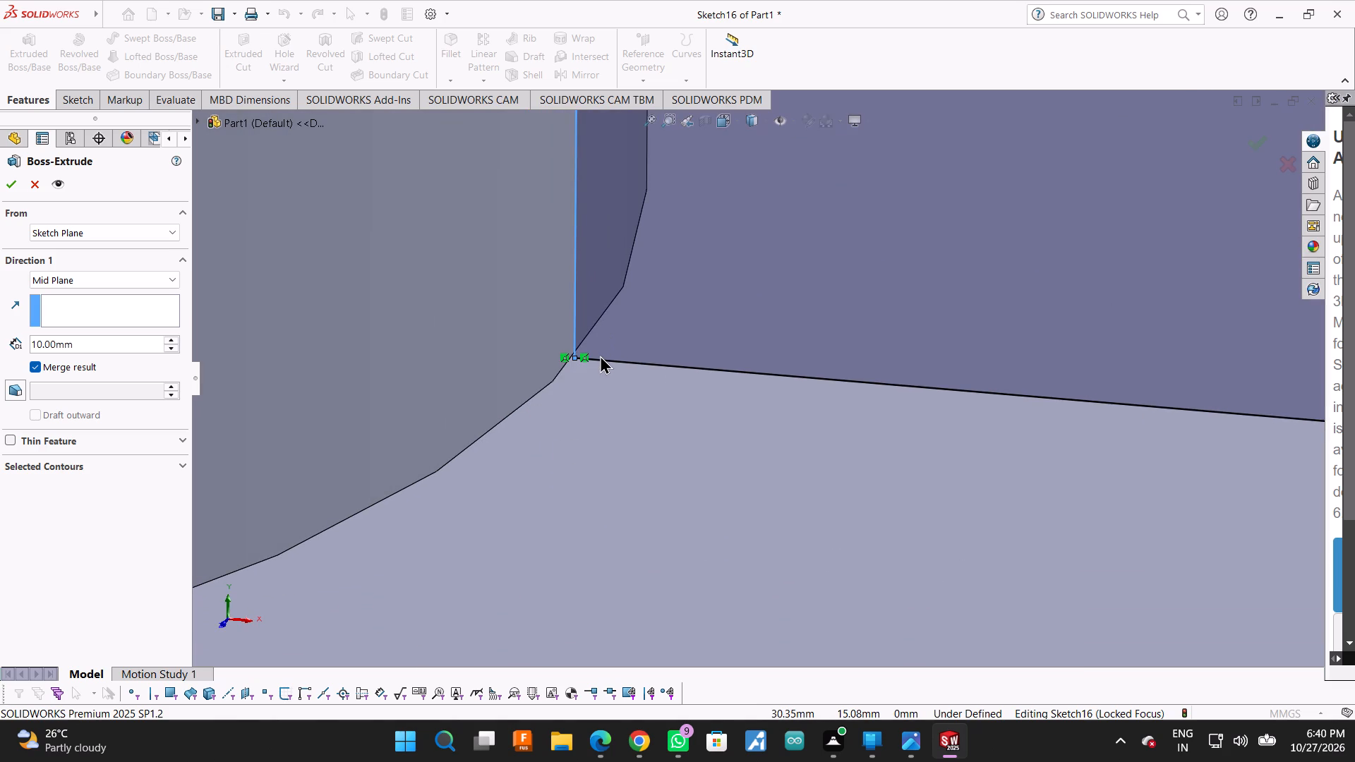
scroll(600, 355, "up", 9)
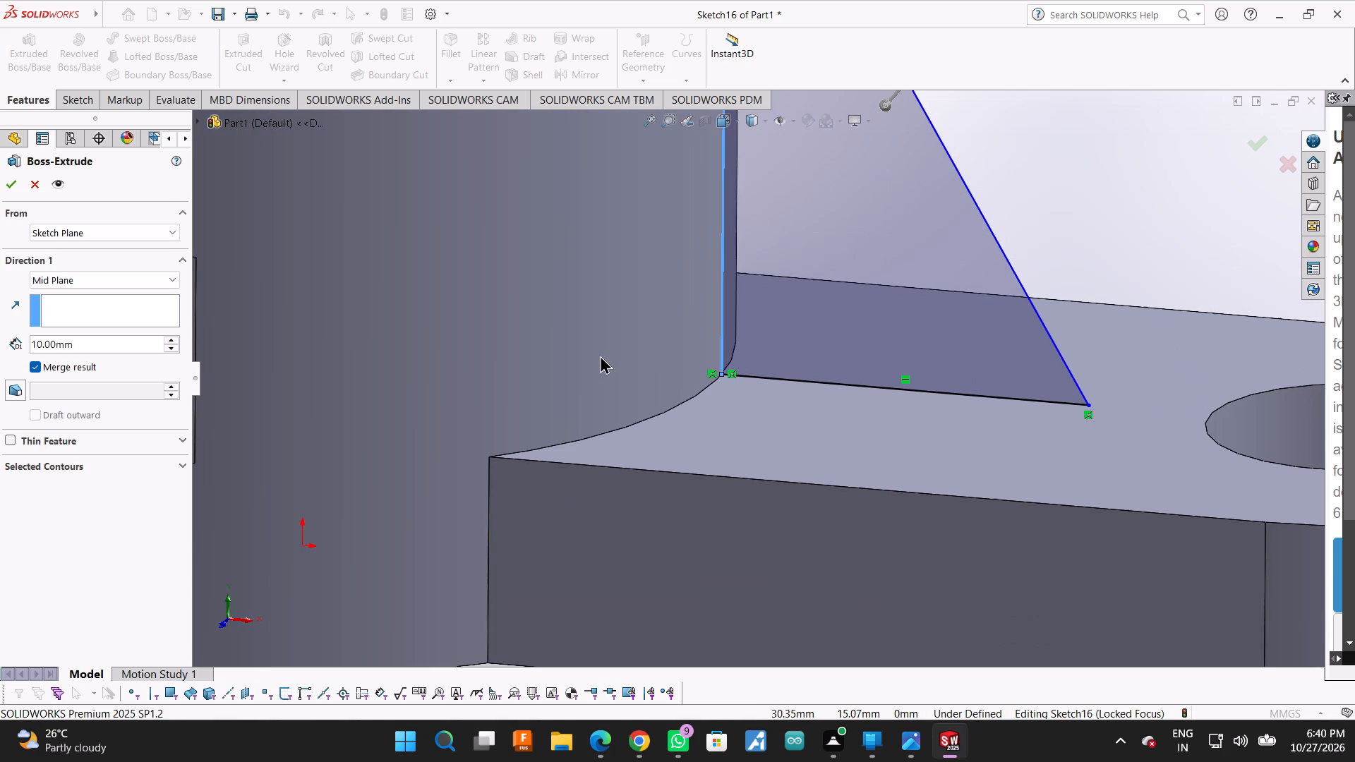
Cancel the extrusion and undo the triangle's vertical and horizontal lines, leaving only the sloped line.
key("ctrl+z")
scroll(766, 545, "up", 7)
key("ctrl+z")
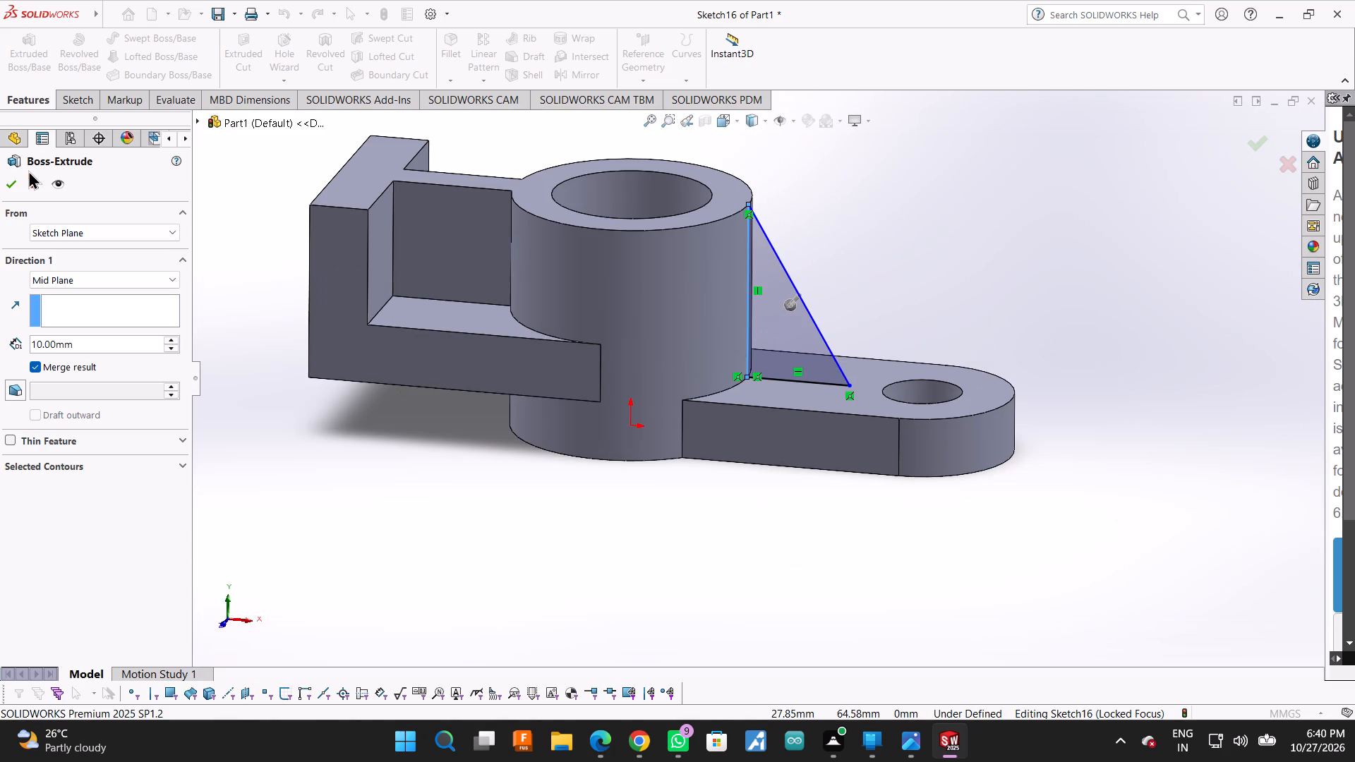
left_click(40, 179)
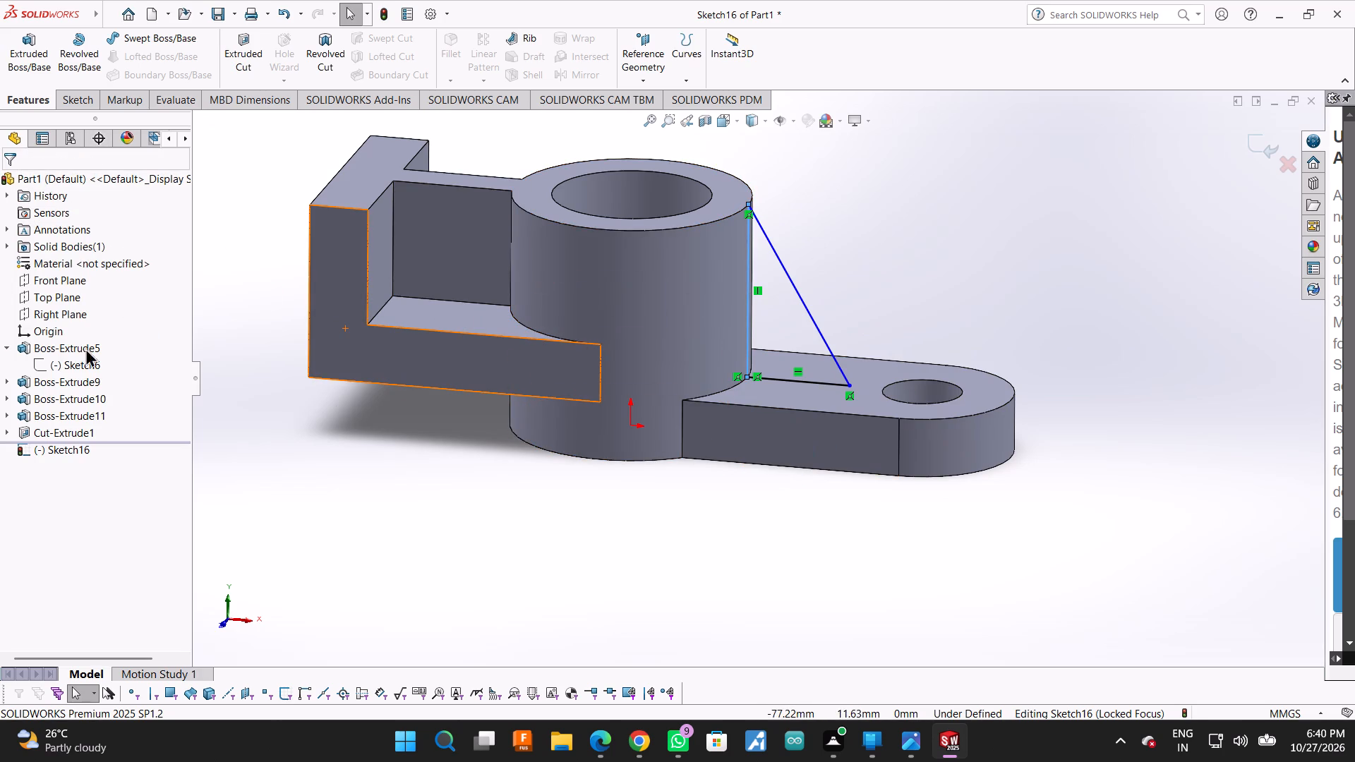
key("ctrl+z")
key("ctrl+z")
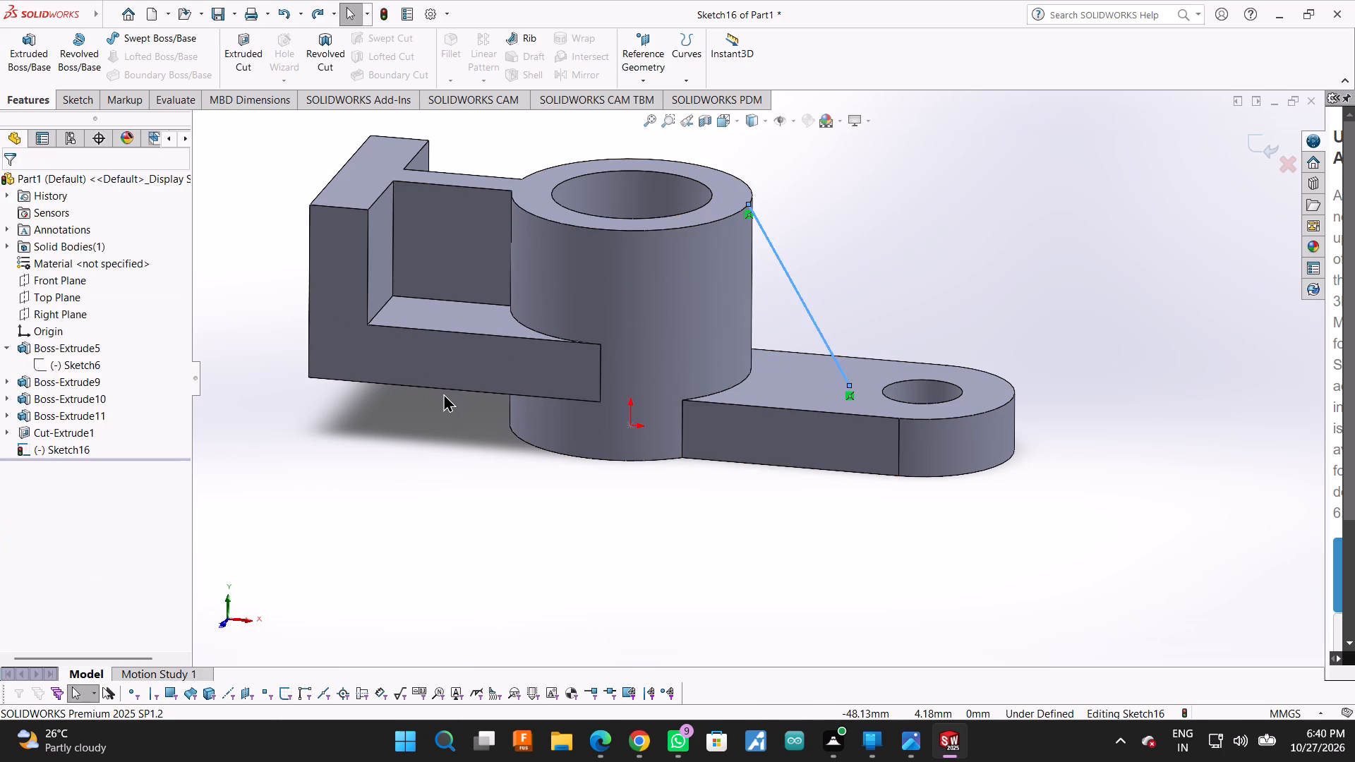
Undo the remaining sloped line in the rib sketch on the Front Plane.
key("ctrl+z")
Examine the bracket from several angles around the cylinder and the rounded arm.
middle_click_drag(808, 576, 838, 578)
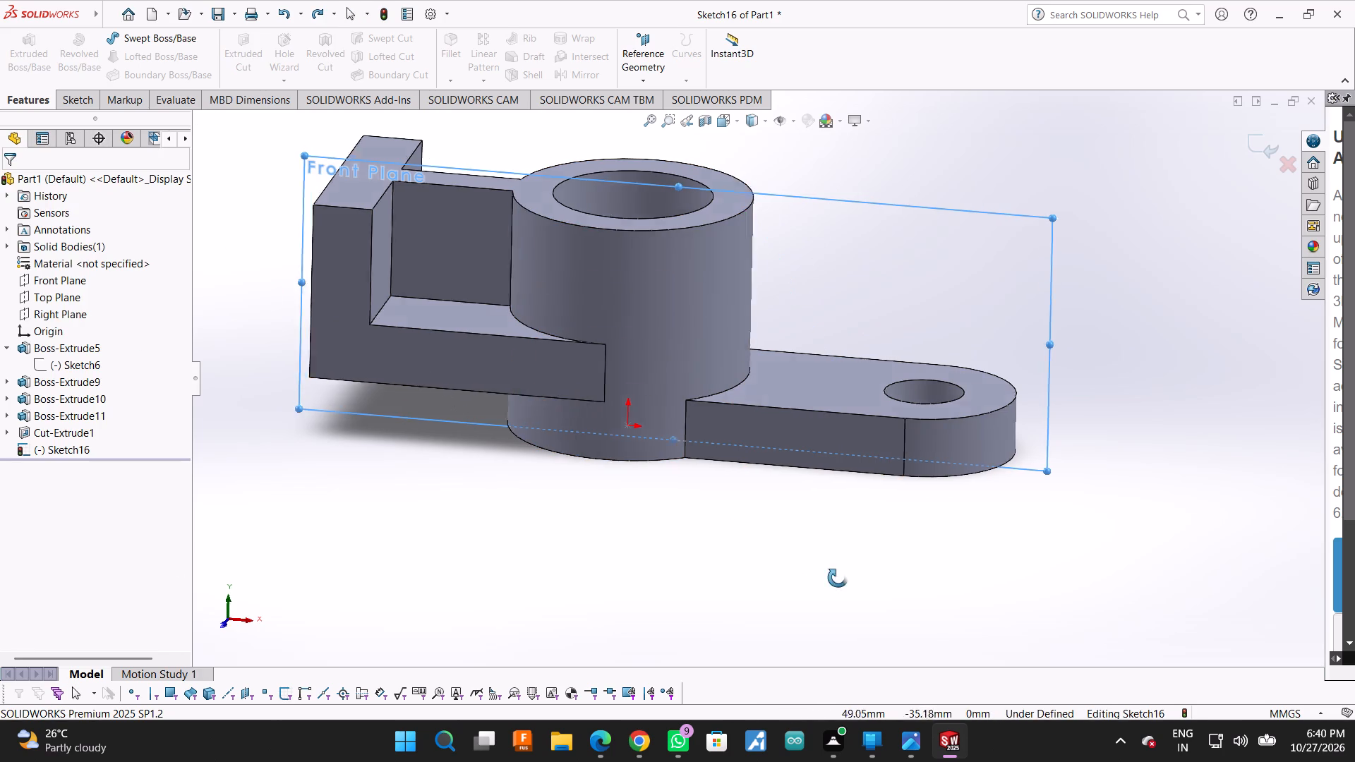
middle_click_drag(838, 578, 778, 599)
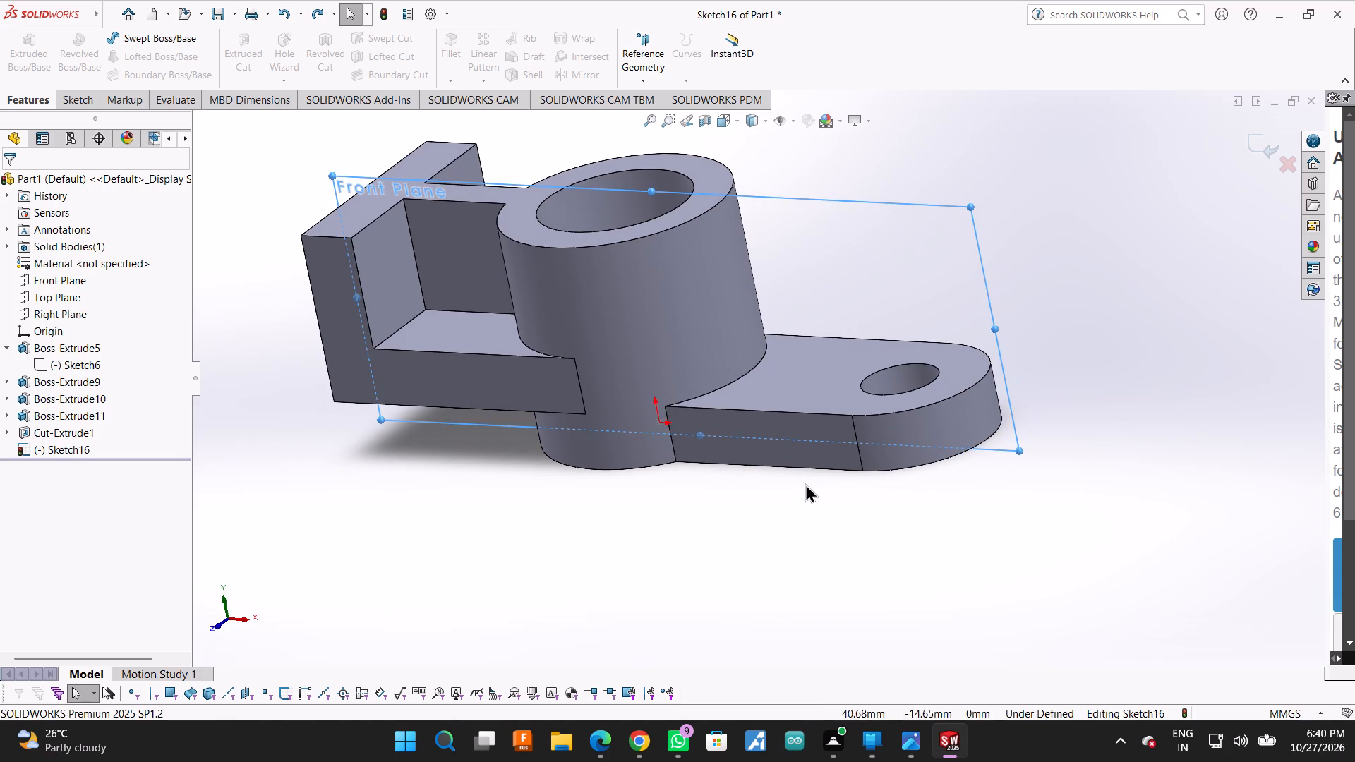
scroll(805, 483, "up", 2)
middle_click_drag(817, 483, 860, 401)
middle_click(860, 401)
scroll(716, 263, "down", 5)
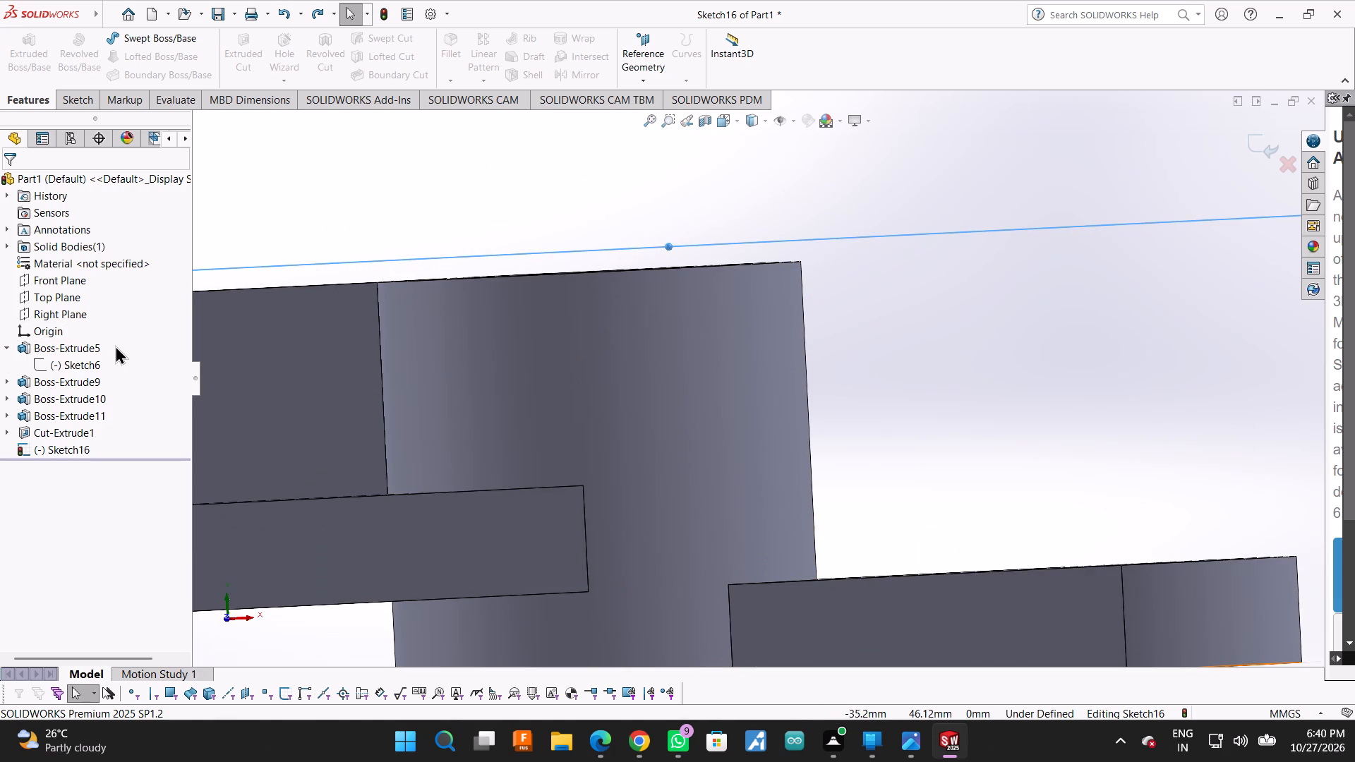
scroll(115, 345, "up", 6)
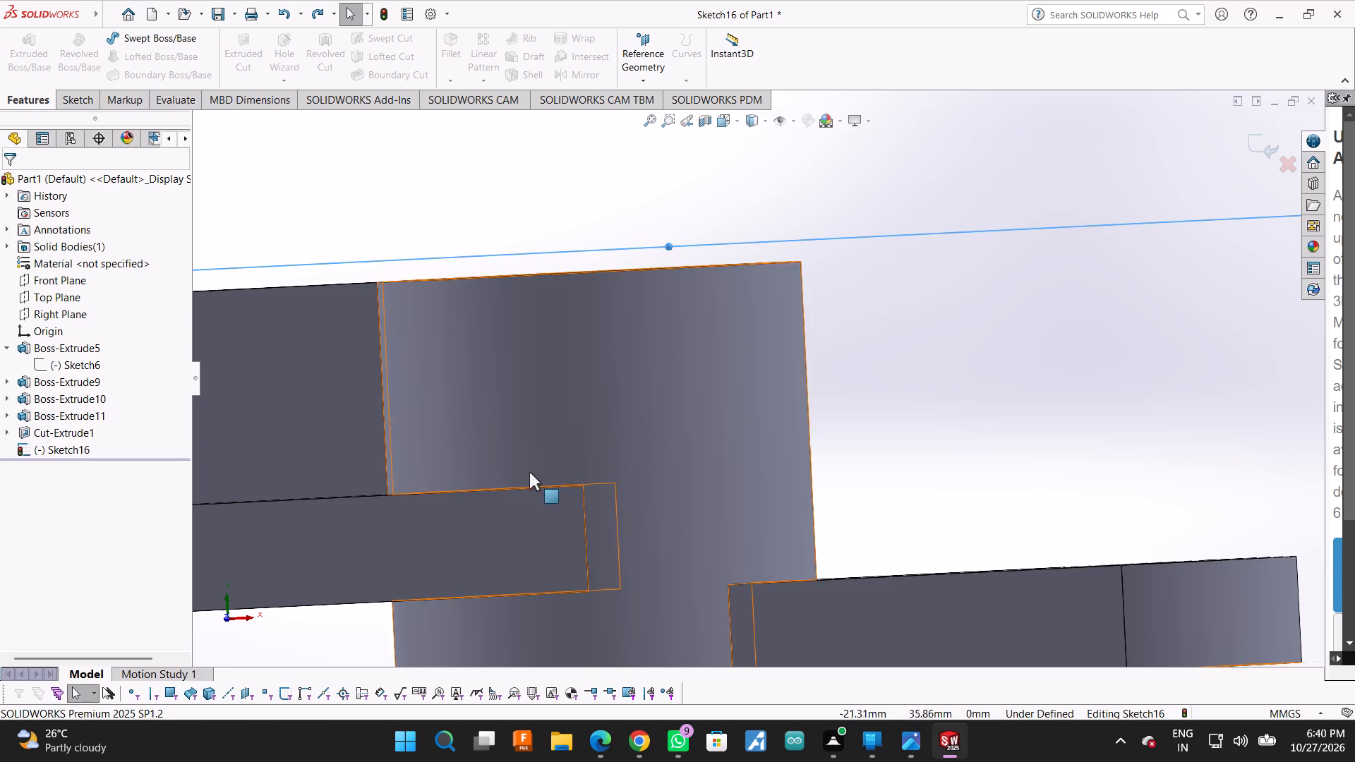
scroll(562, 473, "up", 5)
middle_click_drag(1107, 324, 1119, 394)
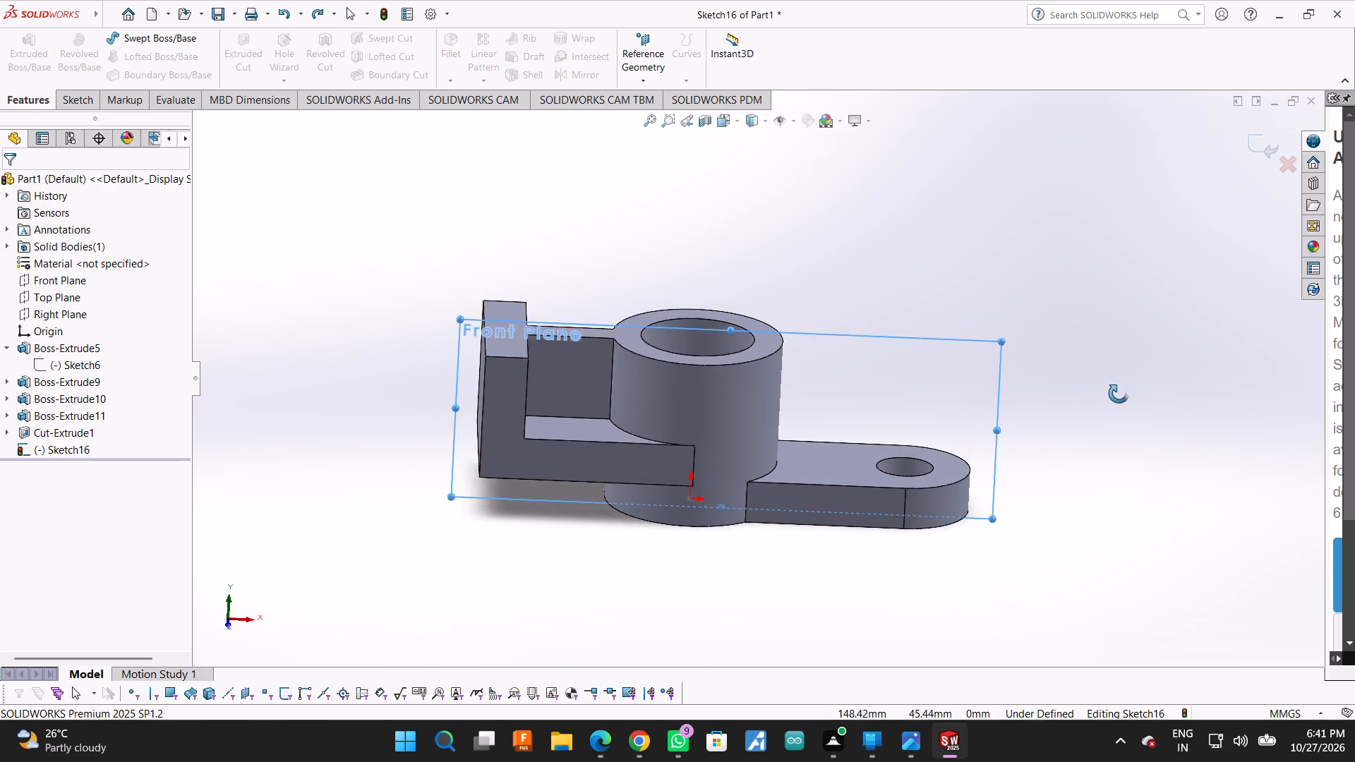
middle_click_drag(1119, 394, 1117, 464)
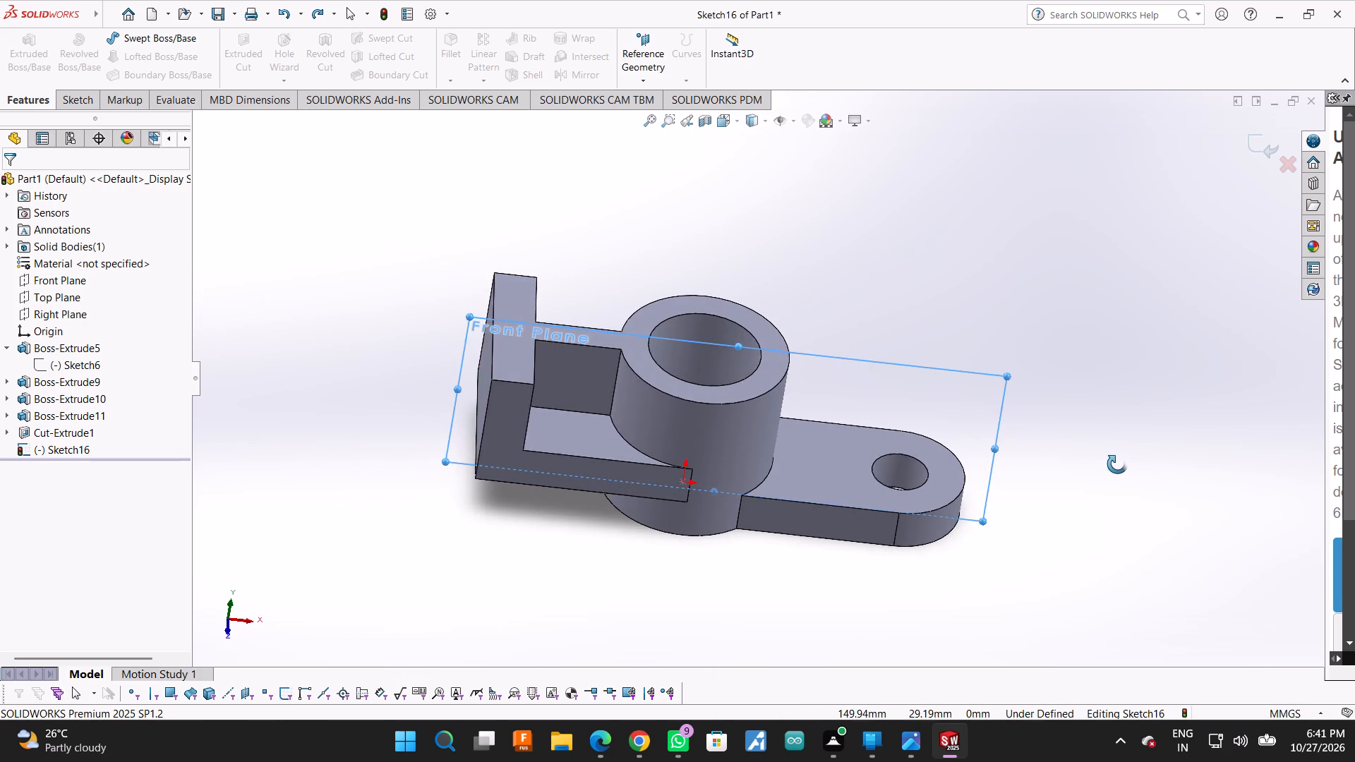
middle_click_drag(1117, 464, 1093, 425)
scroll(1093, 425, "up", 1)
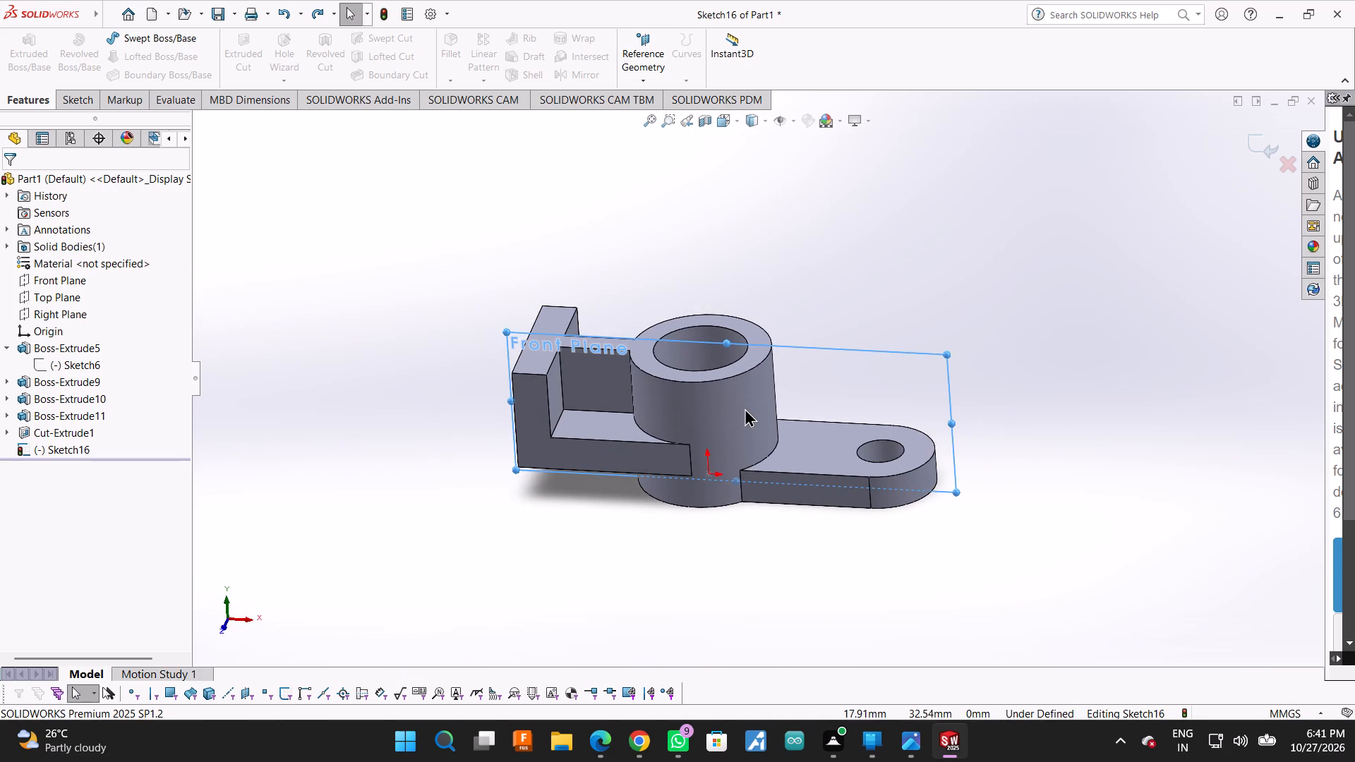
Facing the Front Plane, sketch a sloped line about 54 mm long from the cylinder's top edge to the rounded arm's top face.
left_click(76, 294)
left_click(242, 294)
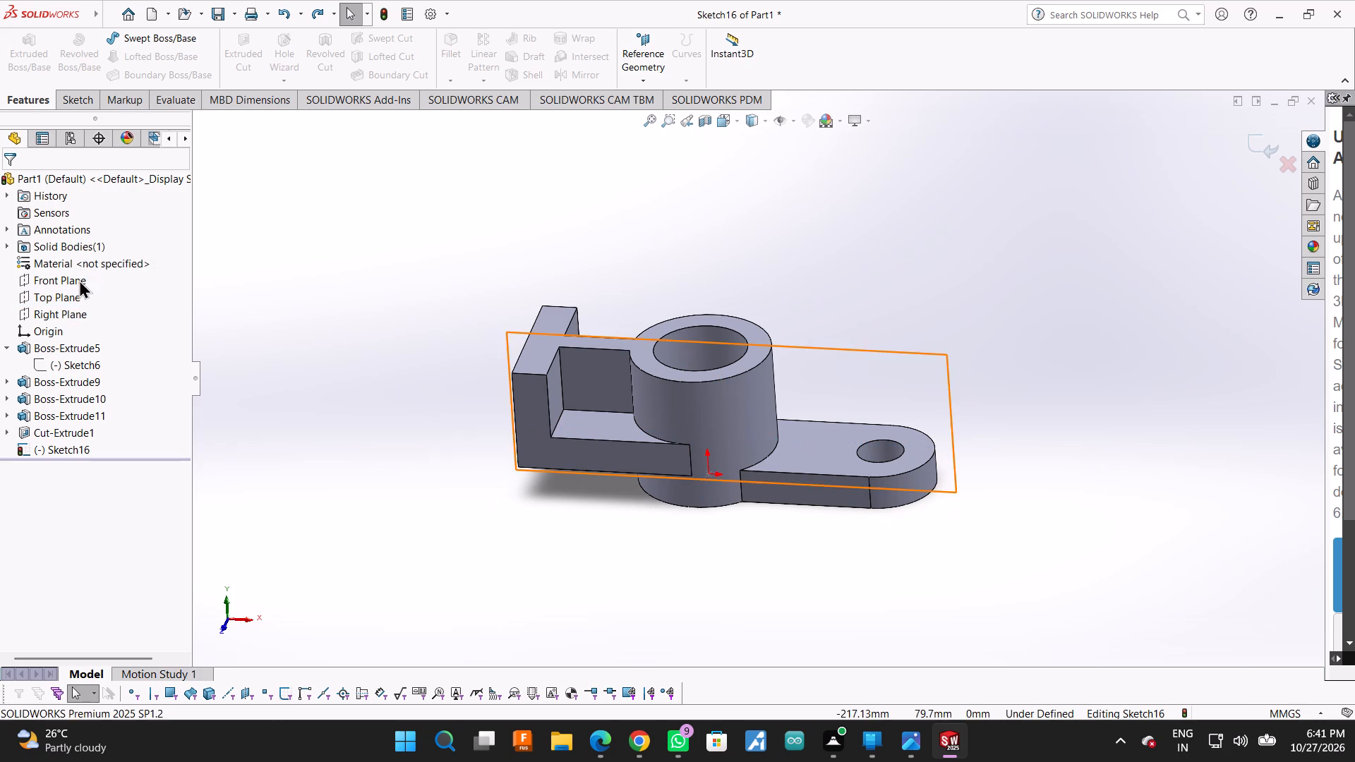
left_click(78, 279)
left_click(155, 259)
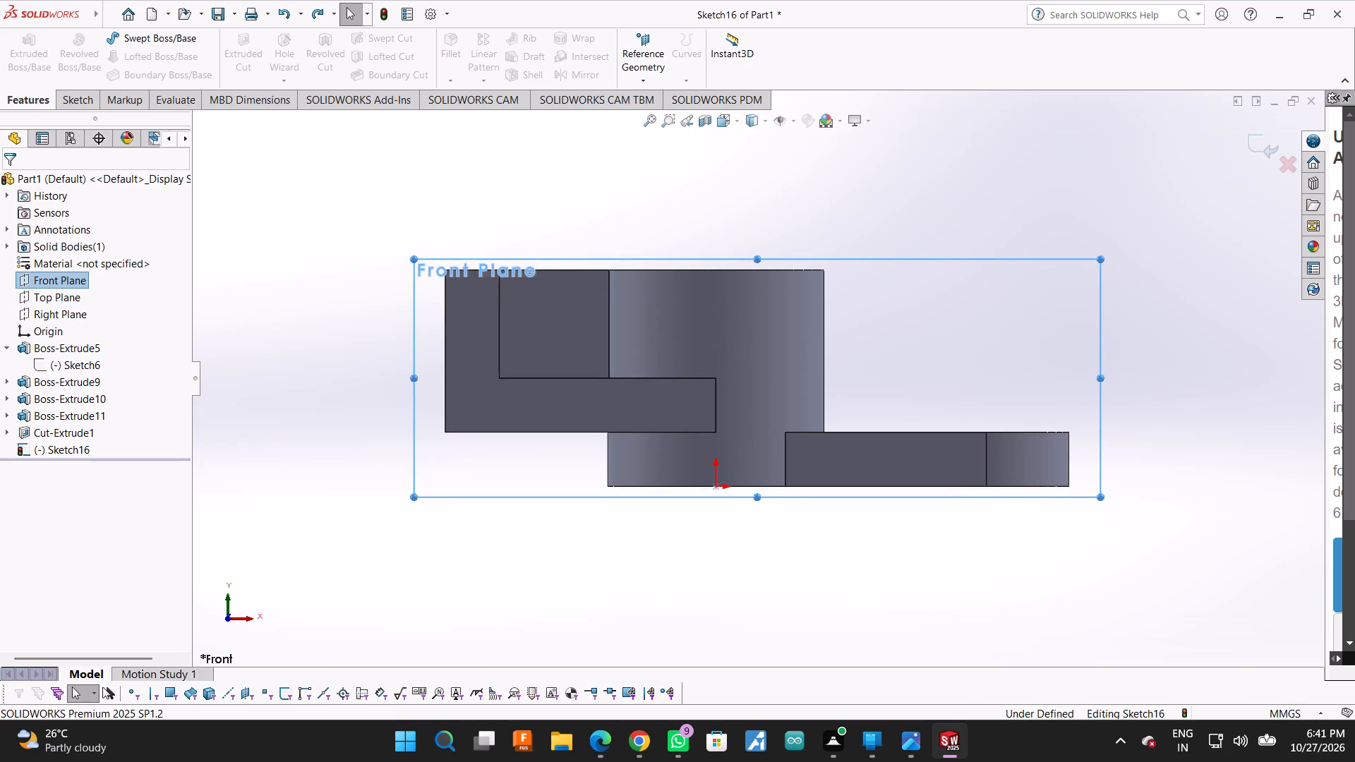
left_click(84, 97)
left_click(104, 39)
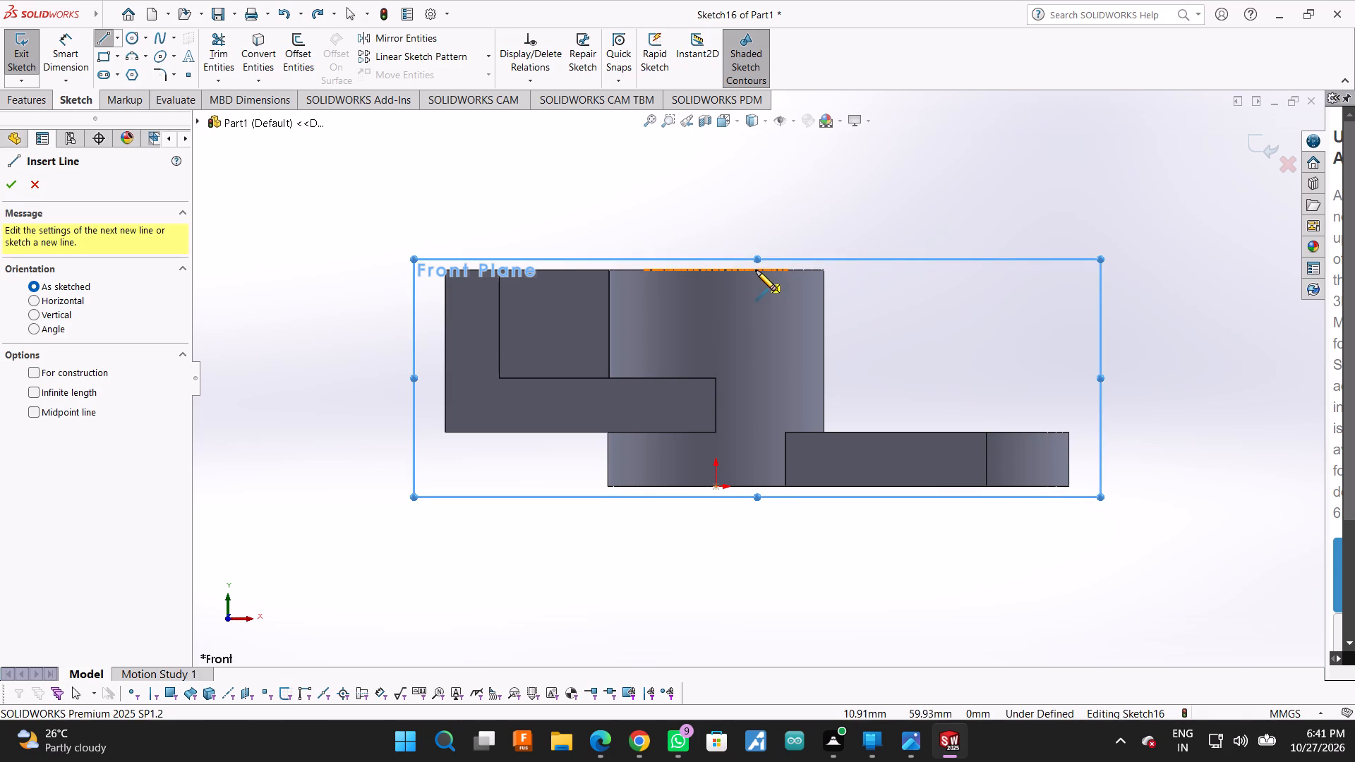
left_click(788, 274)
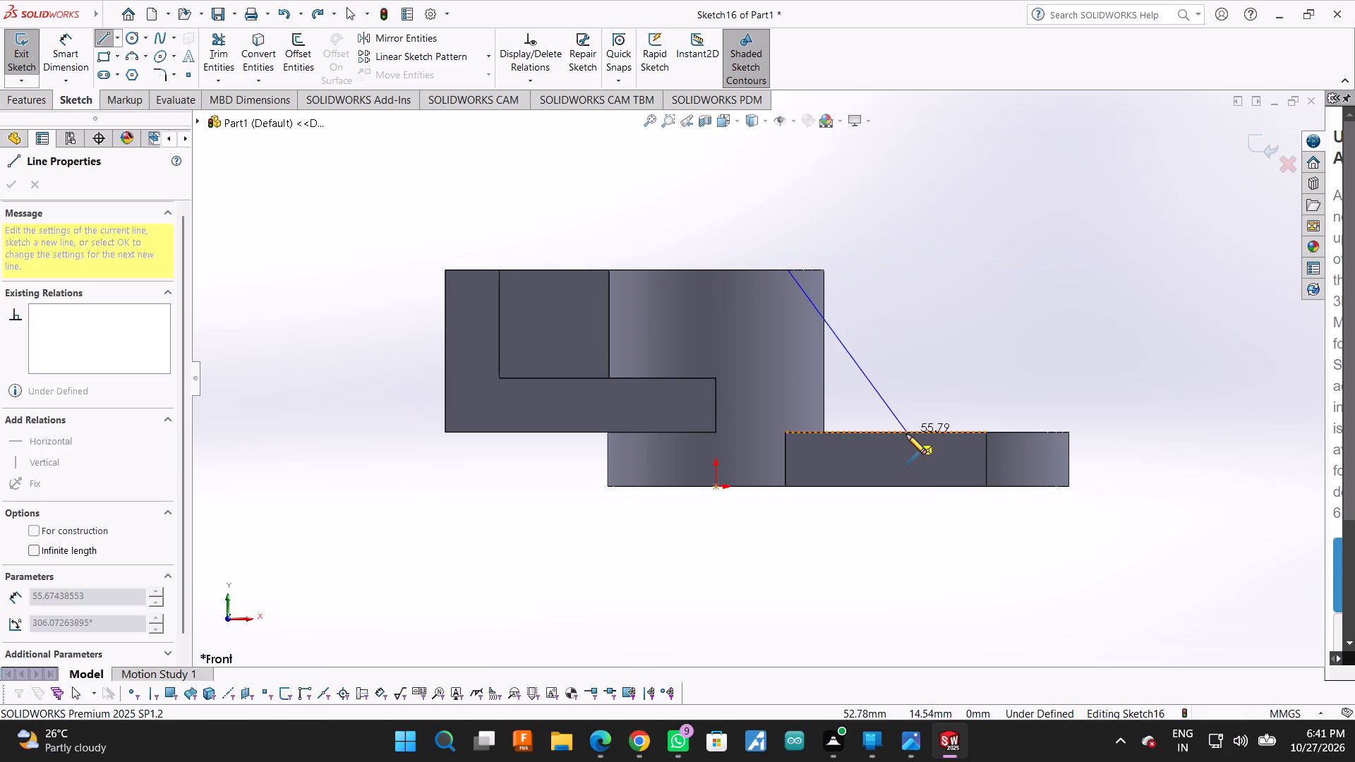
left_click(903, 430)
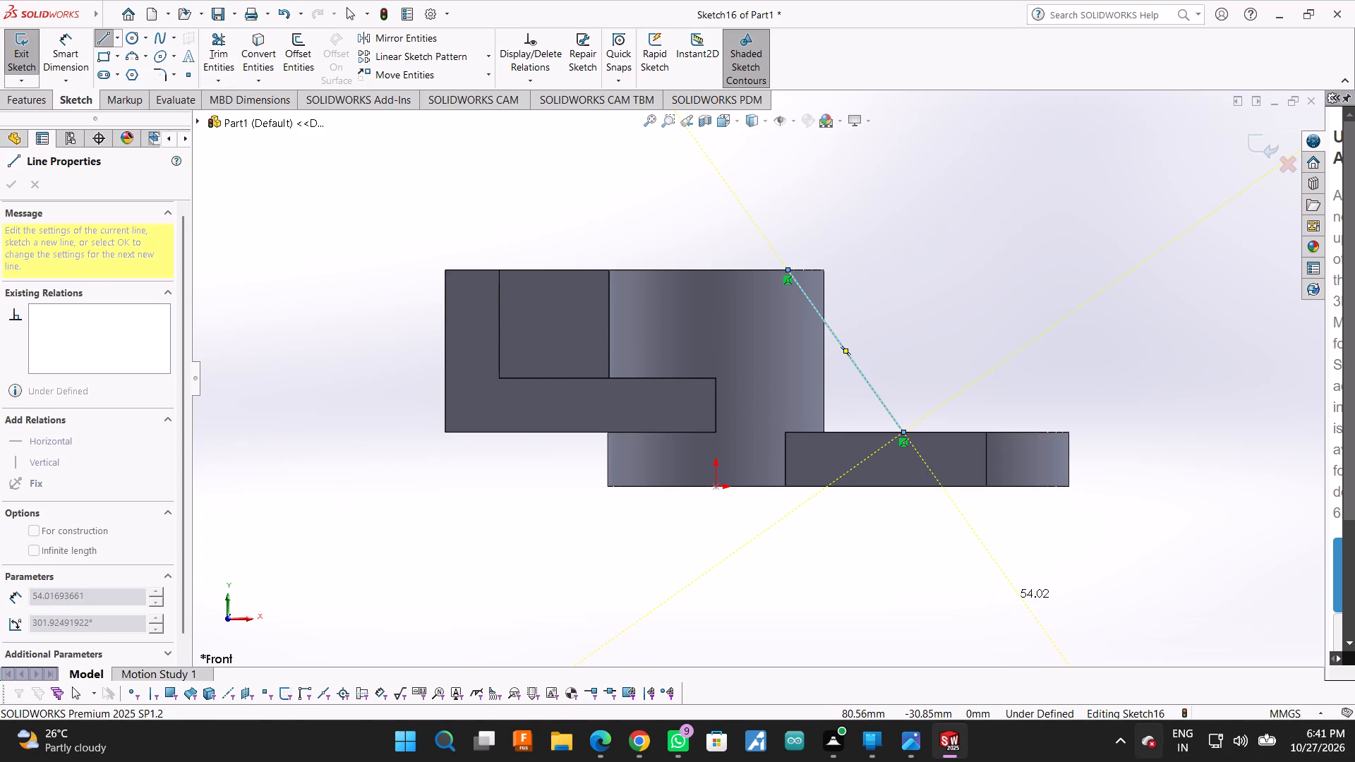
key("Escape")
Dimension the sloped line's lower endpoint 25 mm horizontally from the corner where the cylinder wall meets the rounded arm.
left_click(75, 44)
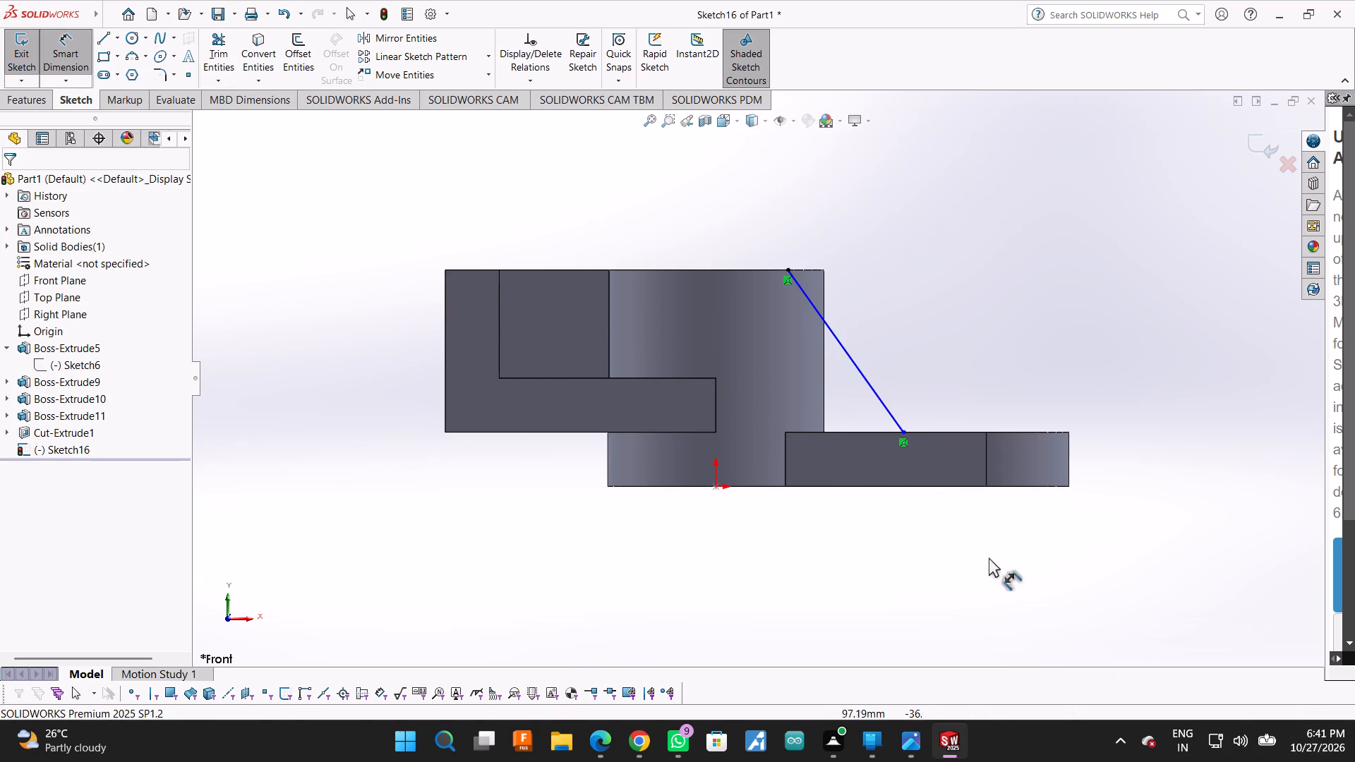
left_click(824, 431)
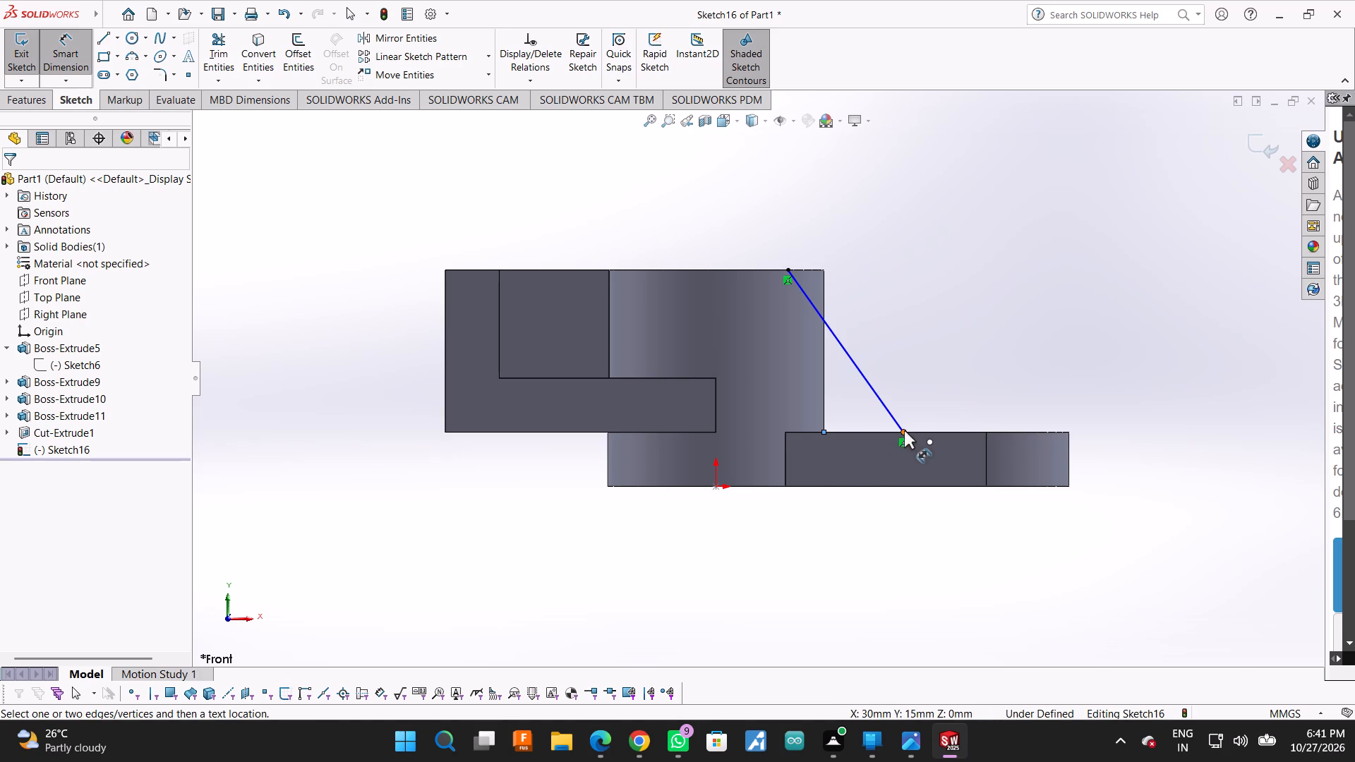
left_click(904, 430)
left_click(875, 561)
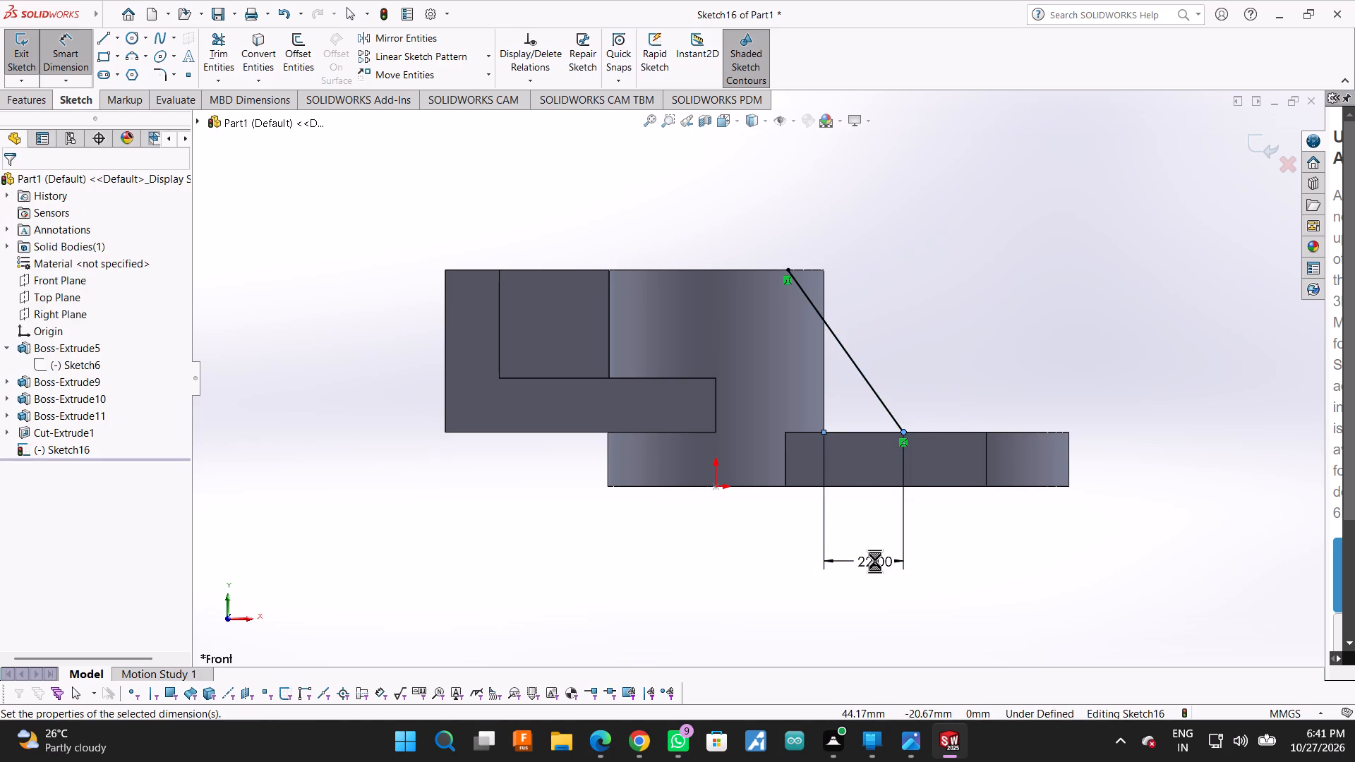
type("25")
key("Return")
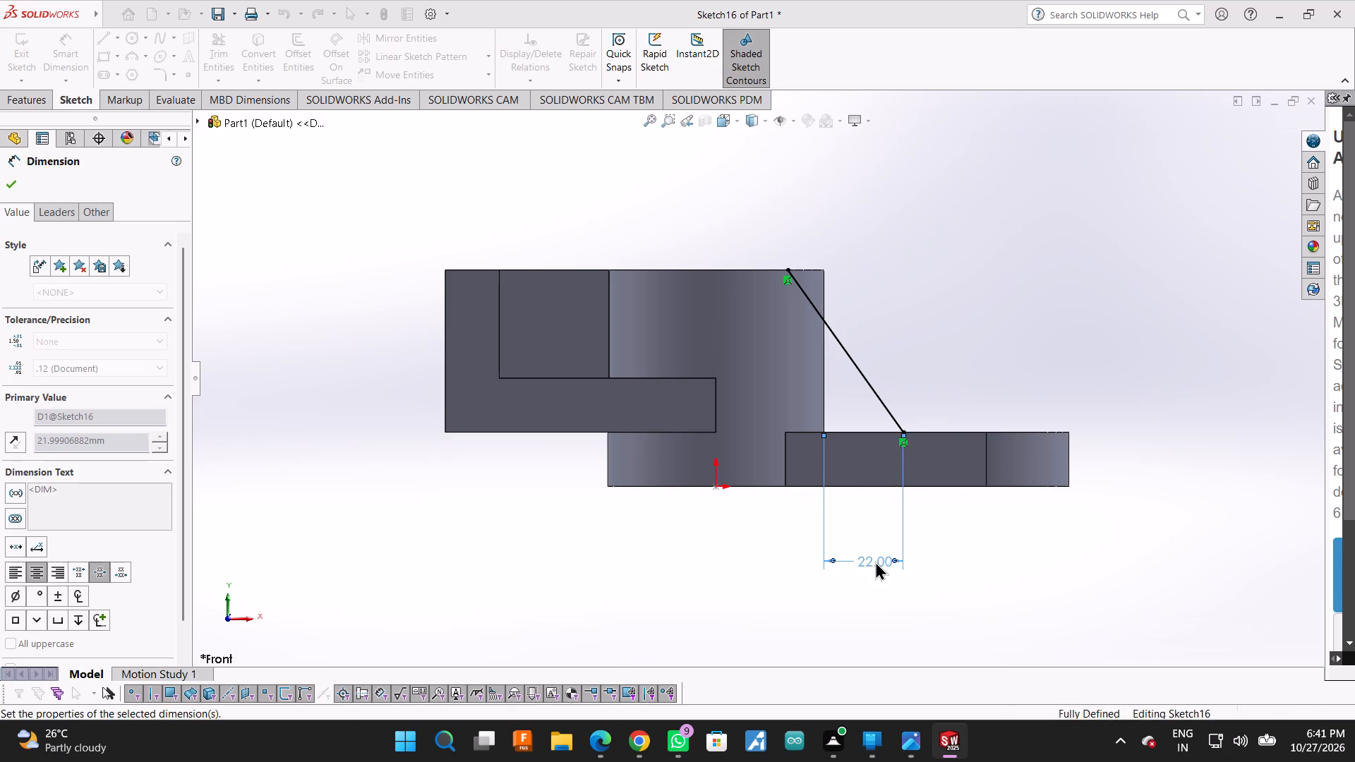
middle_click_drag(1107, 284, 1047, 312)
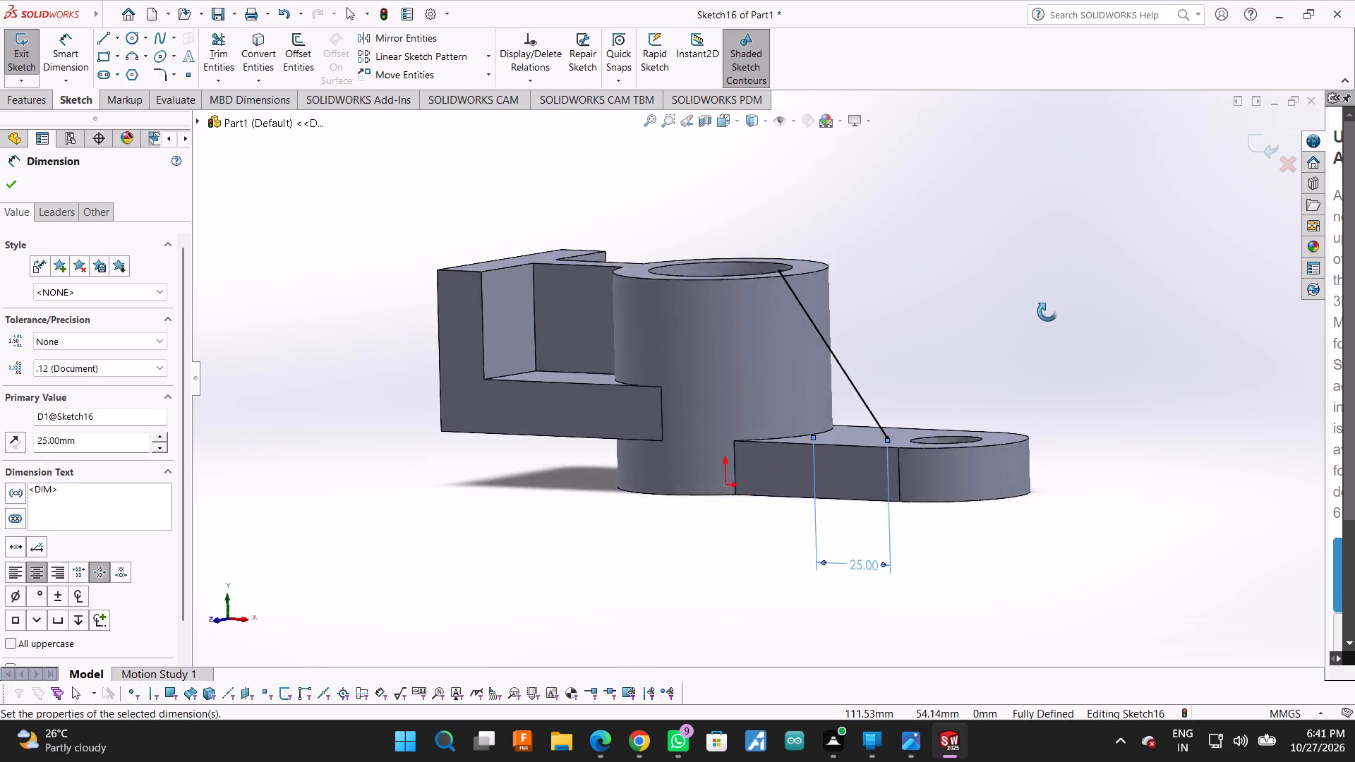
middle_click_drag(1047, 312, 1100, 258)
scroll(1047, 315, "down", 1)
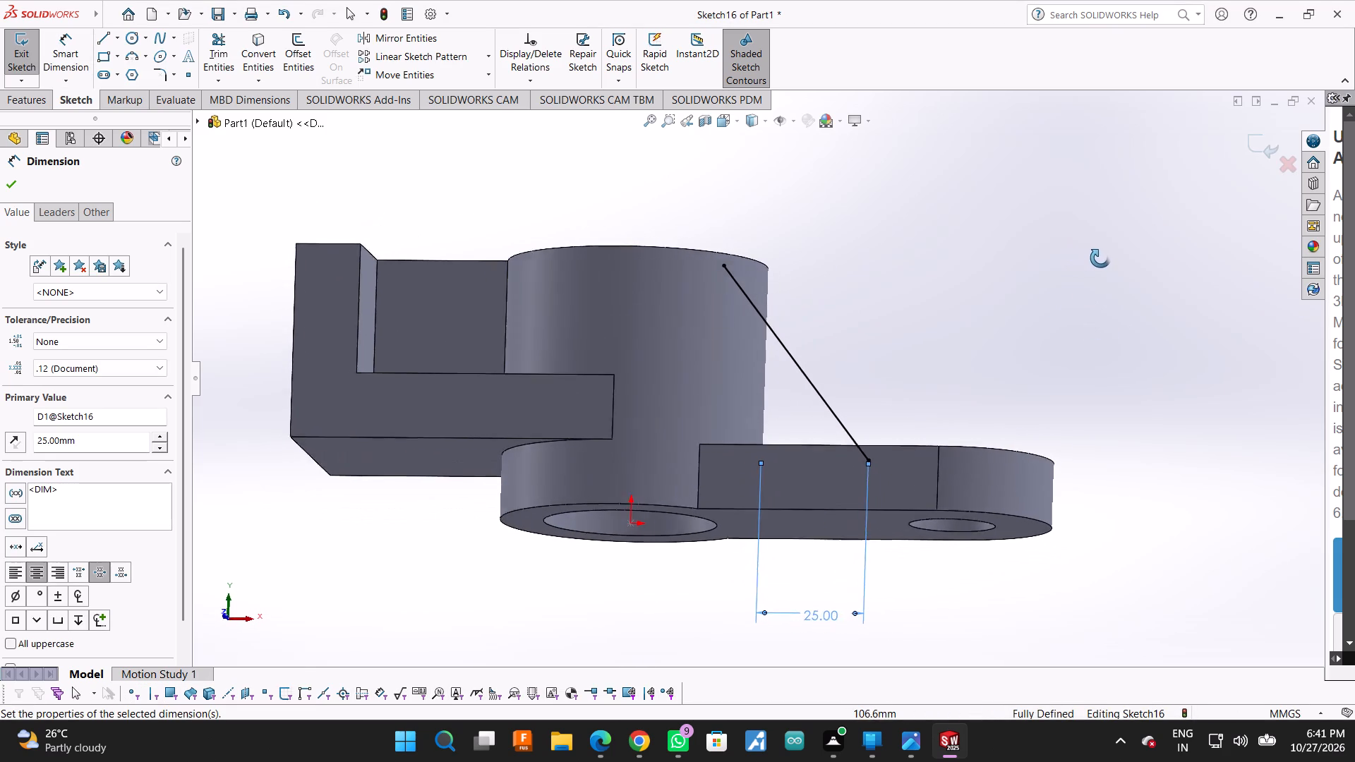
middle_click_drag(1100, 258, 1104, 260)
left_click(7, 188)
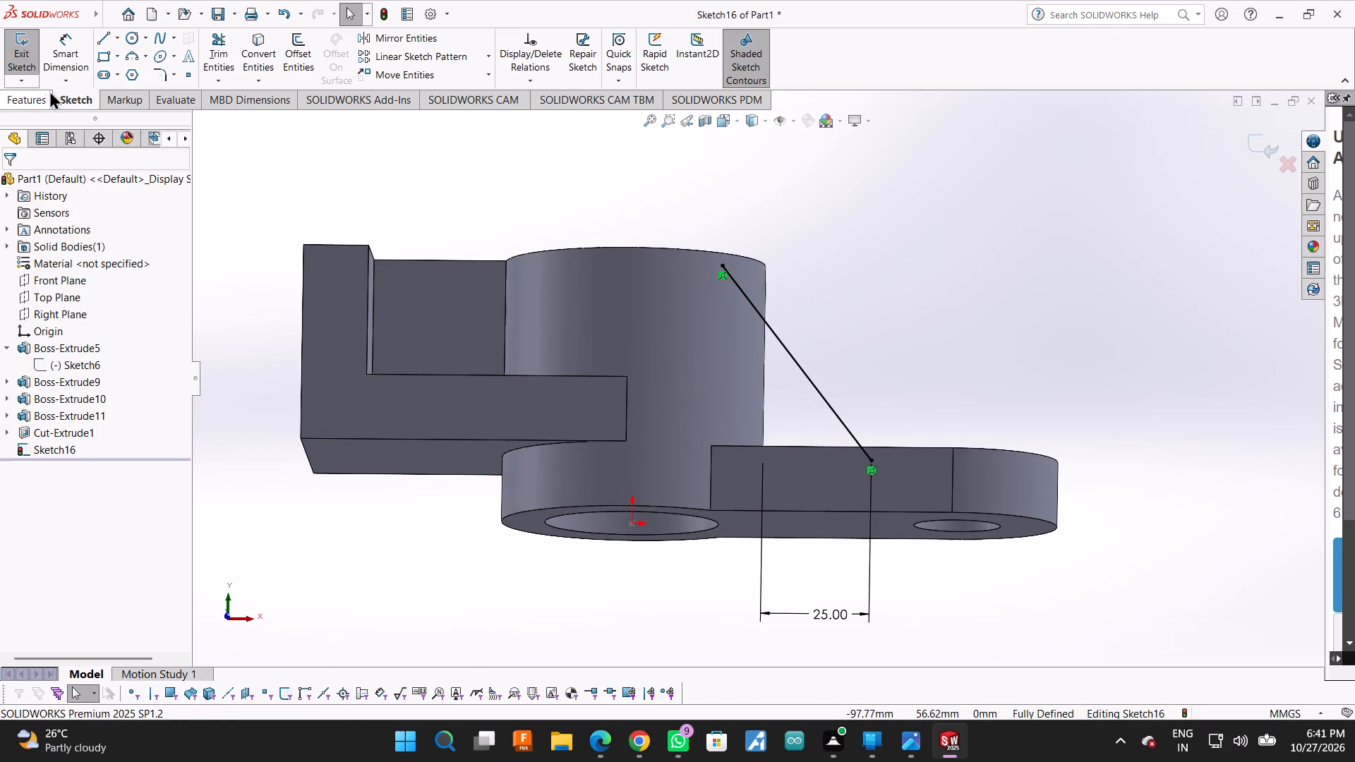
Create a 10 mm thick rib from the sloped line, thickened on both sides and filling toward the cylinder and rounded arm.
left_click(66, 92)
left_click(94, 97)
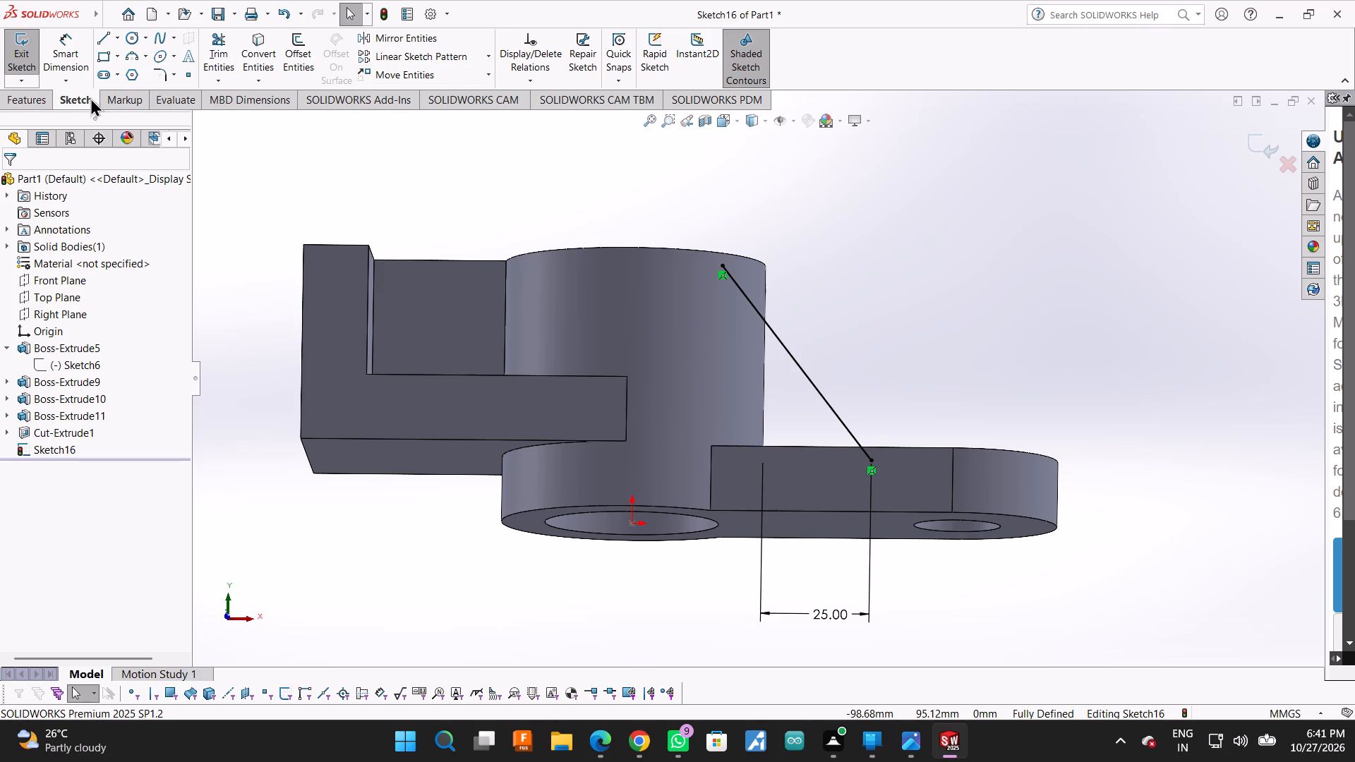
left_click(38, 97)
left_click(506, 30)
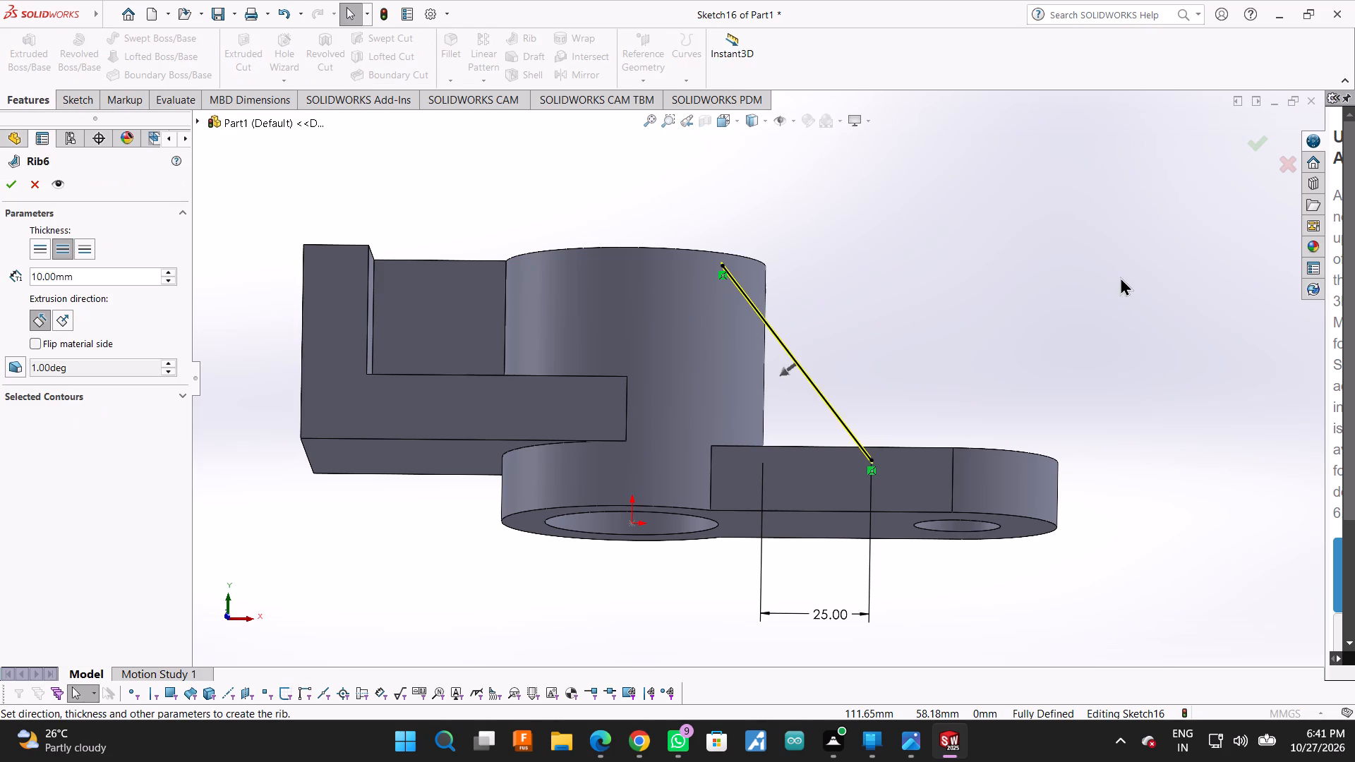
middle_click_drag(1120, 277, 1087, 377)
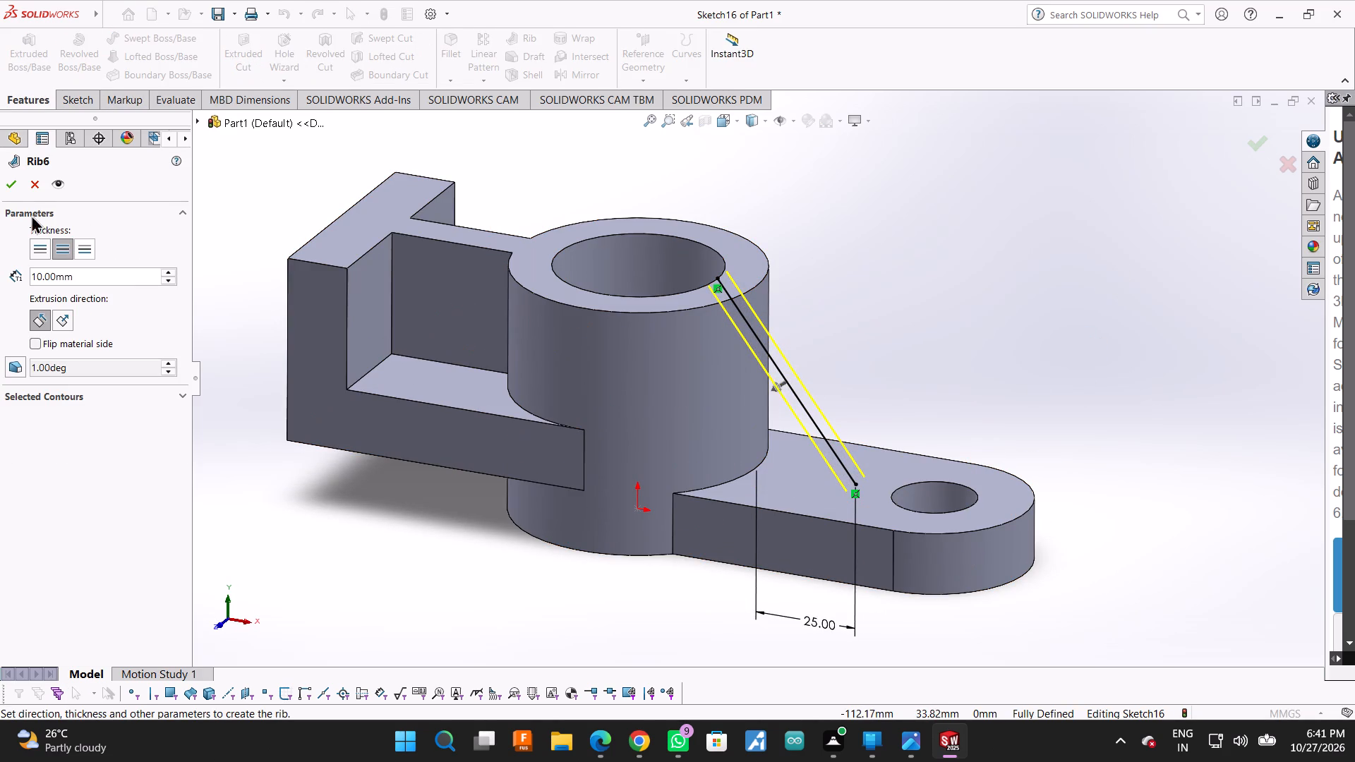
left_click(13, 186)
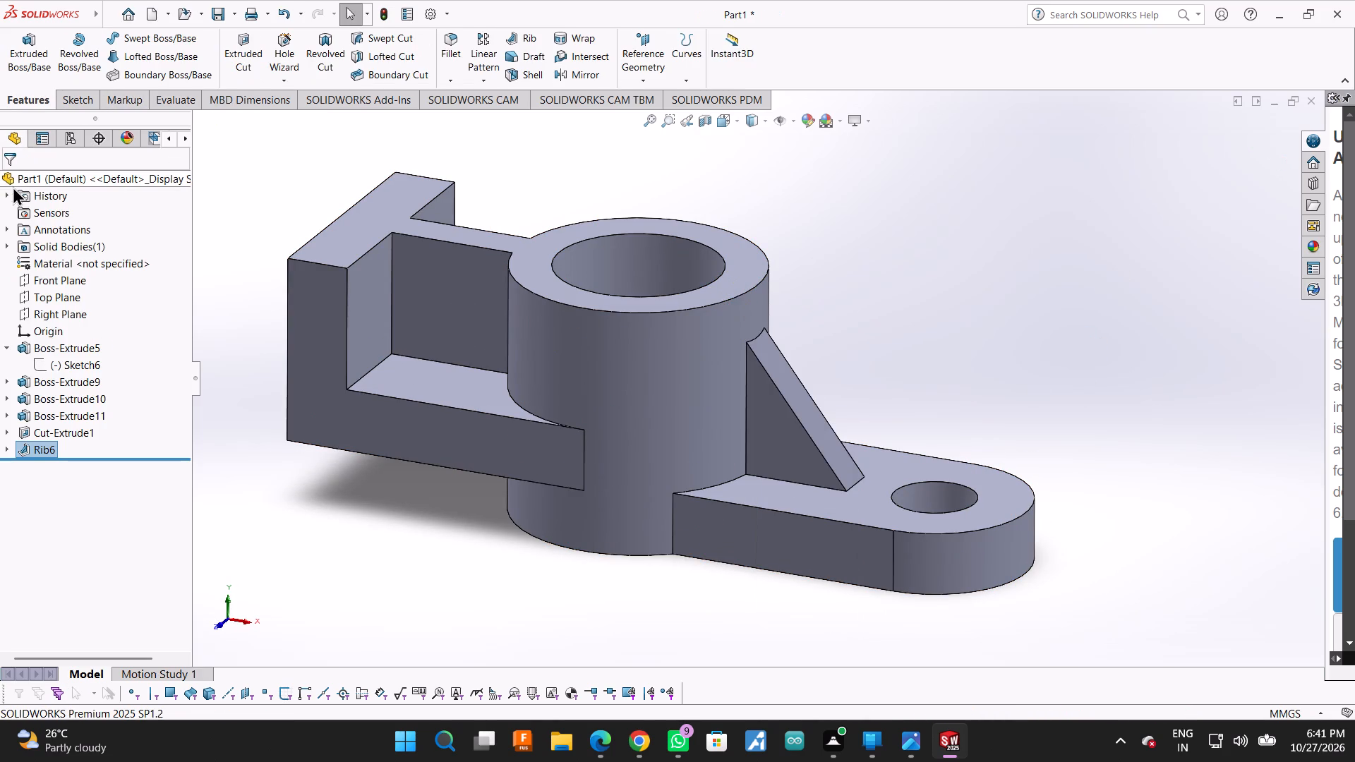
Inspect the new rib and the whole bracket from above, below and the sides.
middle_click_drag(982, 360, 927, 410)
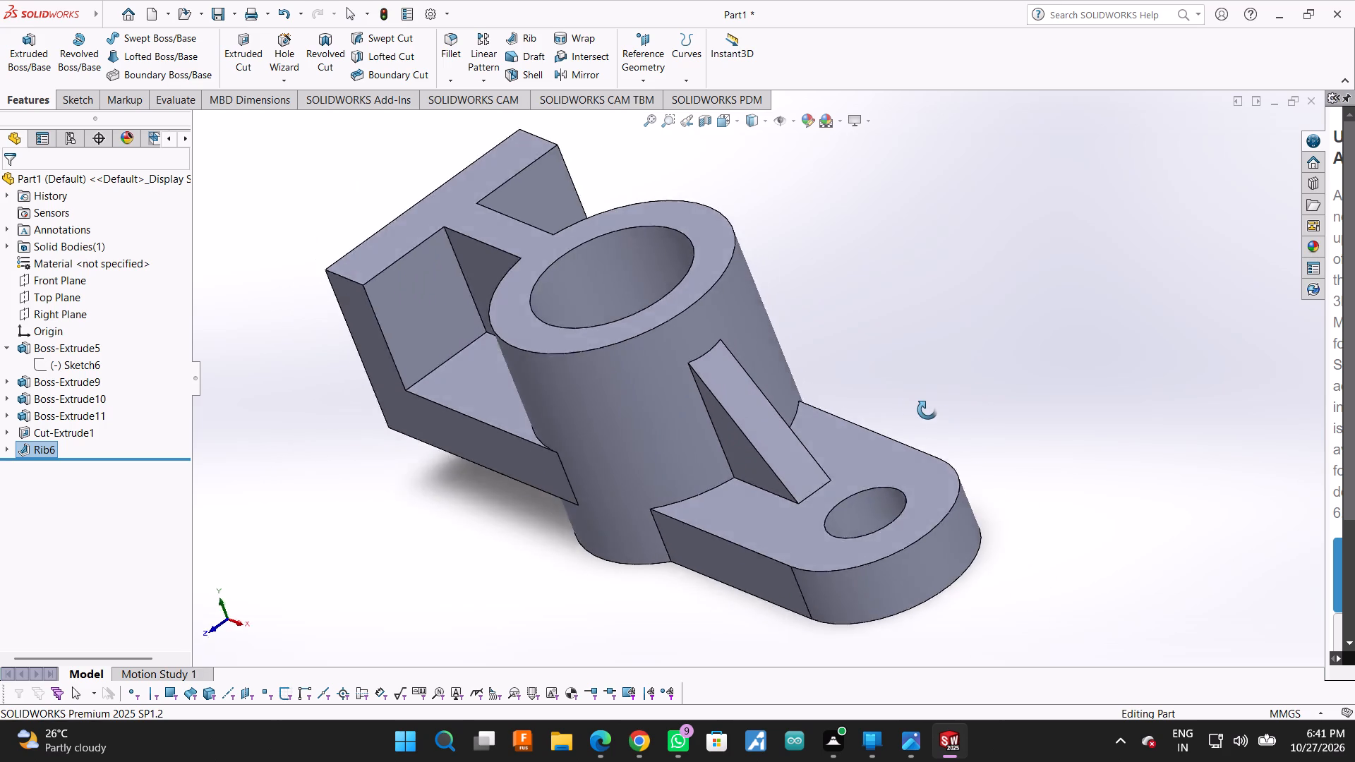
middle_click_drag(927, 410, 944, 581)
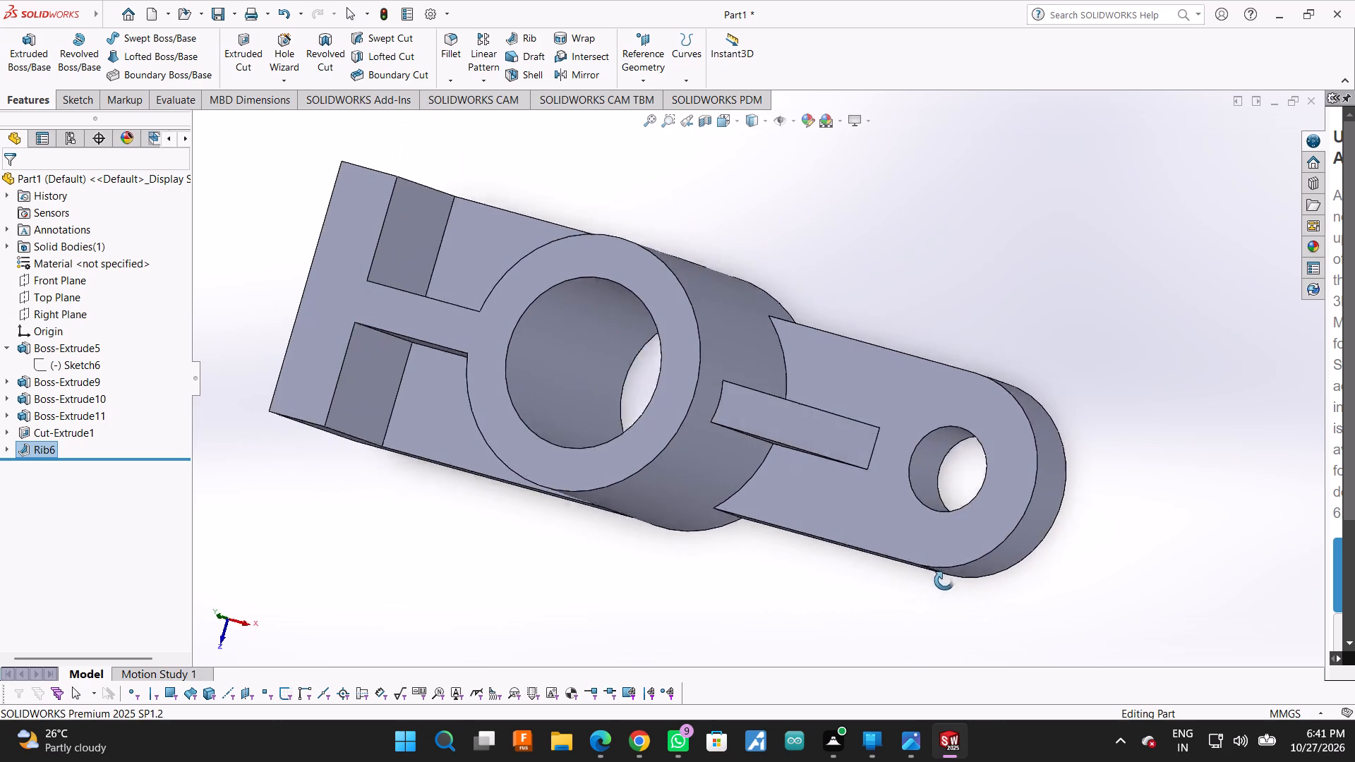
middle_click_drag(944, 581, 900, 412)
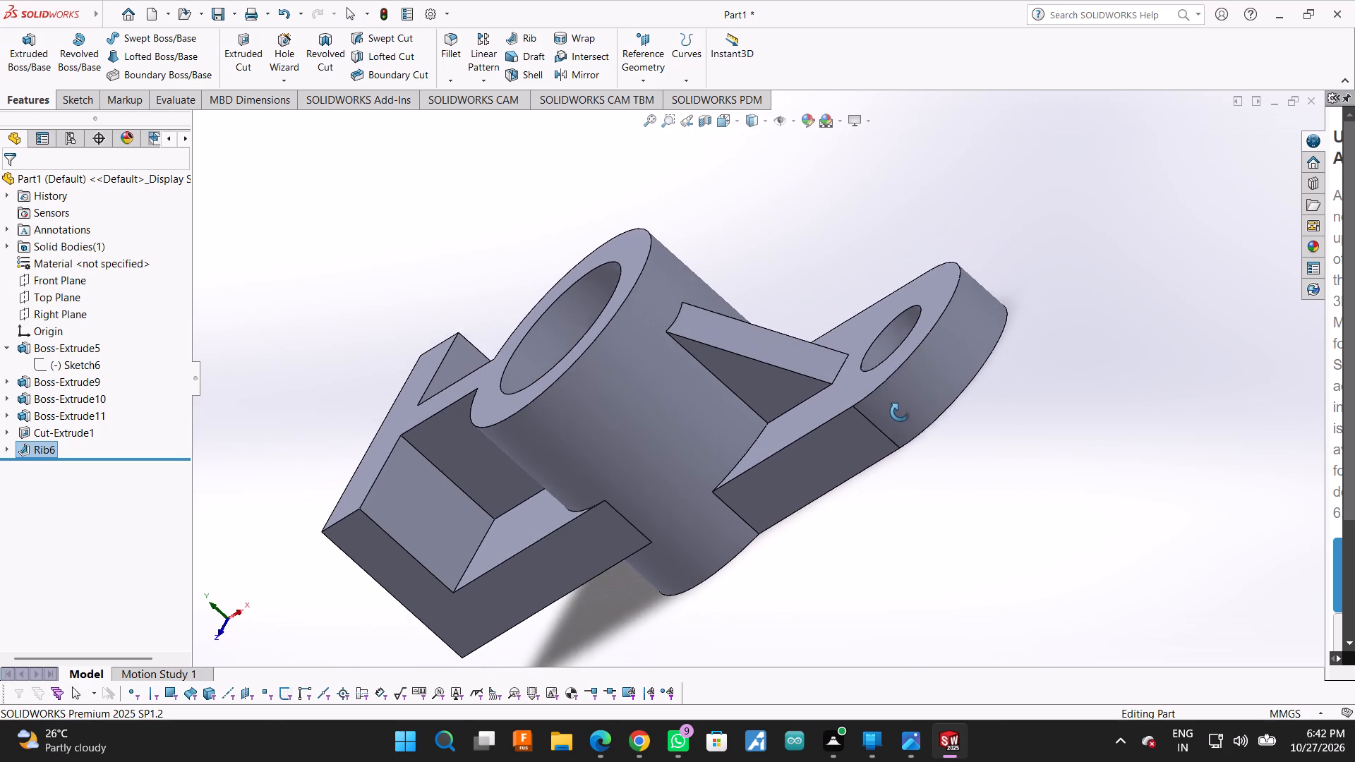
middle_click_drag(900, 412, 901, 421)
middle_click_drag(1037, 252, 1095, 143)
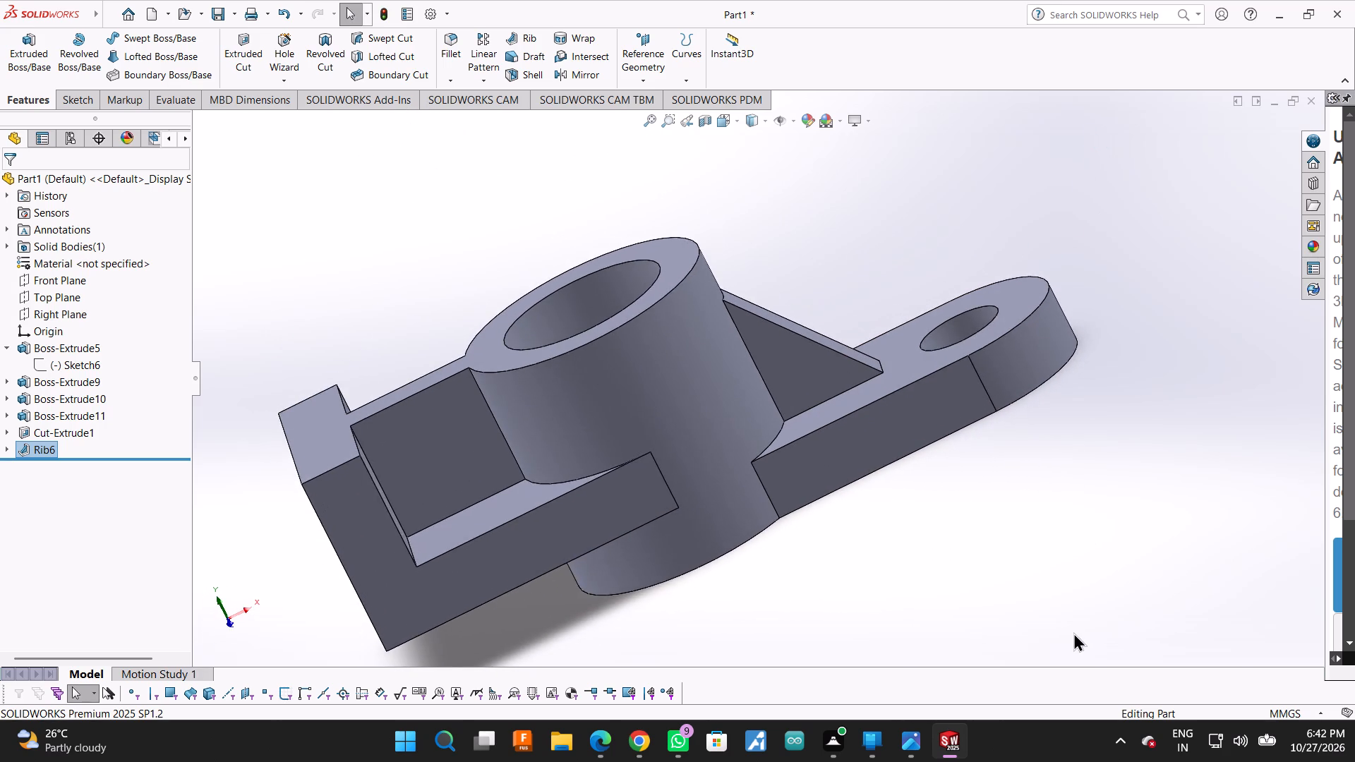
scroll(1073, 632, "up", 2)
middle_click_drag(1080, 552, 1004, 526)
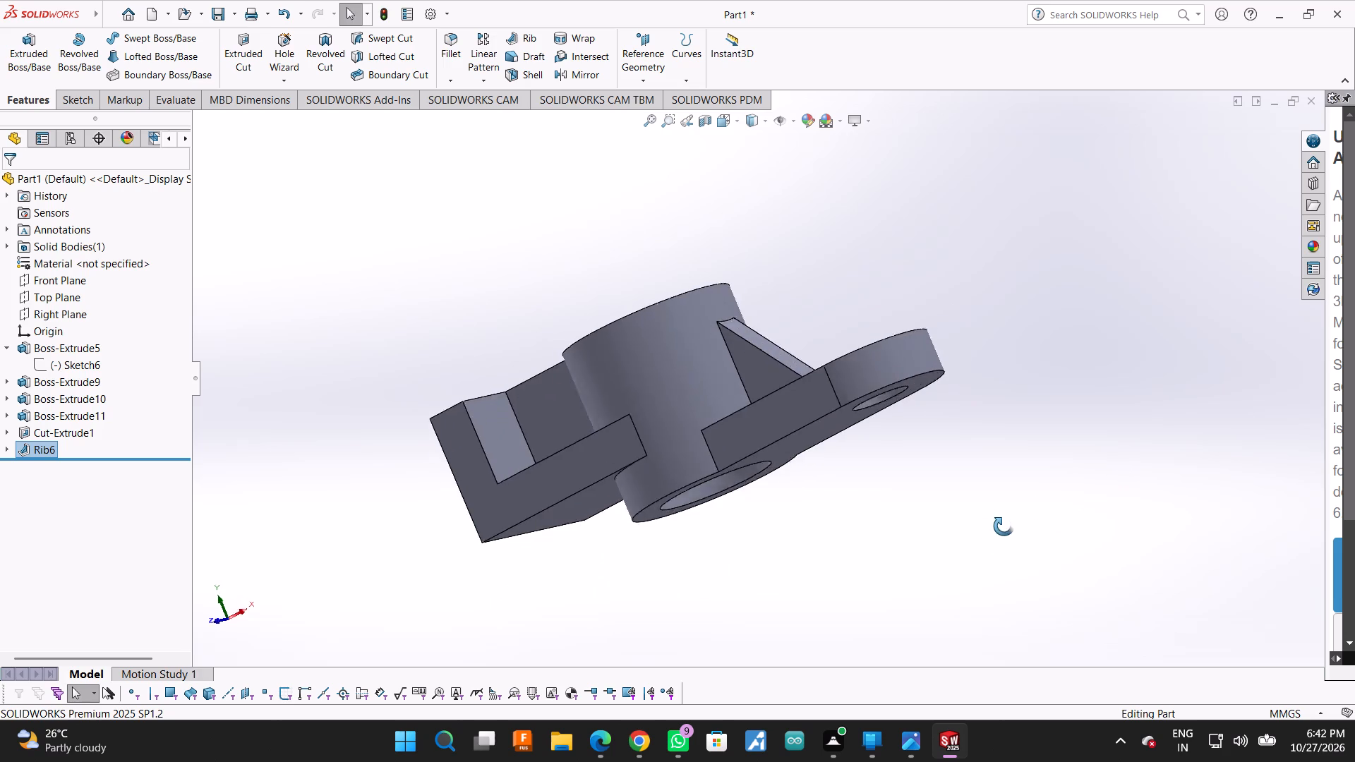
middle_click_drag(1004, 526, 1051, 550)
scroll(1044, 555, "up", 3)
middle_click_drag(524, 524, 519, 521)
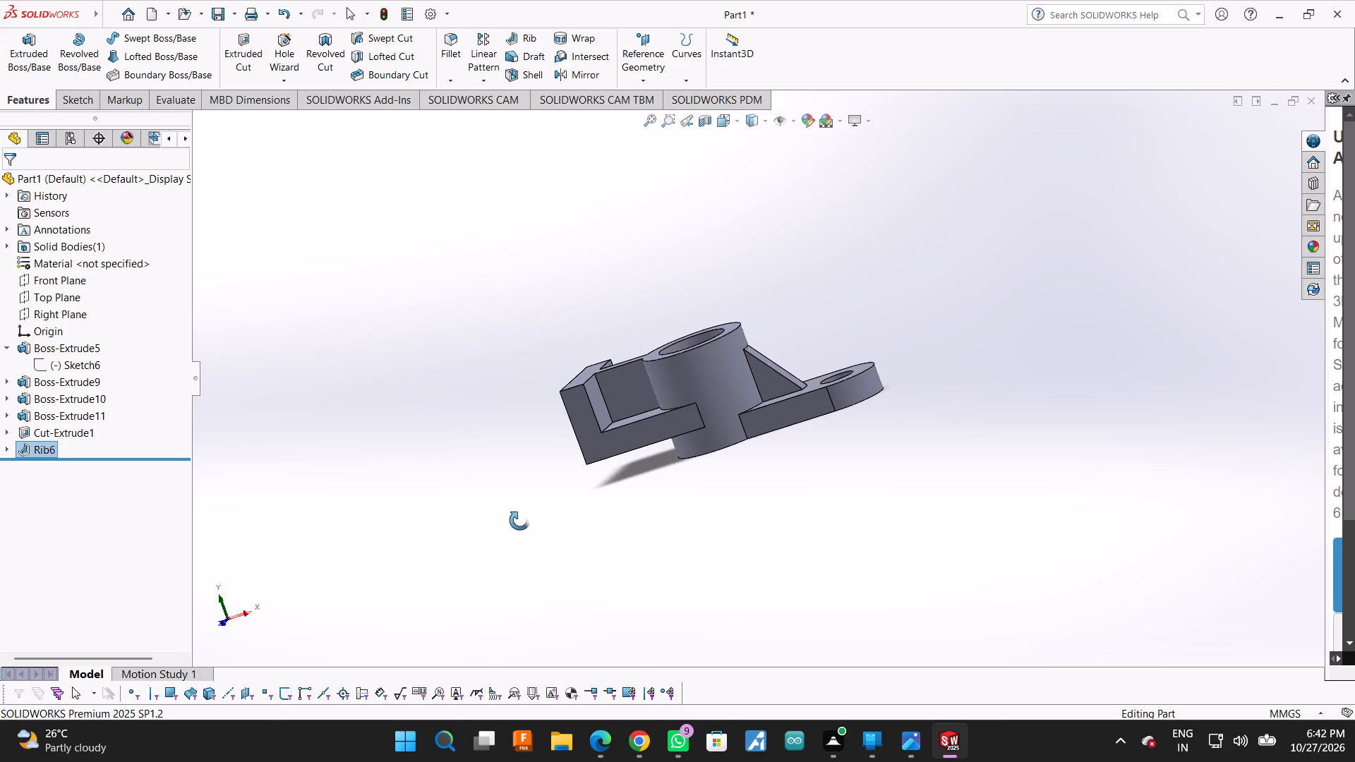
middle_click_drag(519, 521, 524, 461)
scroll(520, 480, "up", 1)
scroll(1044, 430, "down", 5)
middle_click_drag(869, 332, 890, 480)
scroll(889, 496, "up", 7)
middle_click_drag(895, 241, 807, 406)
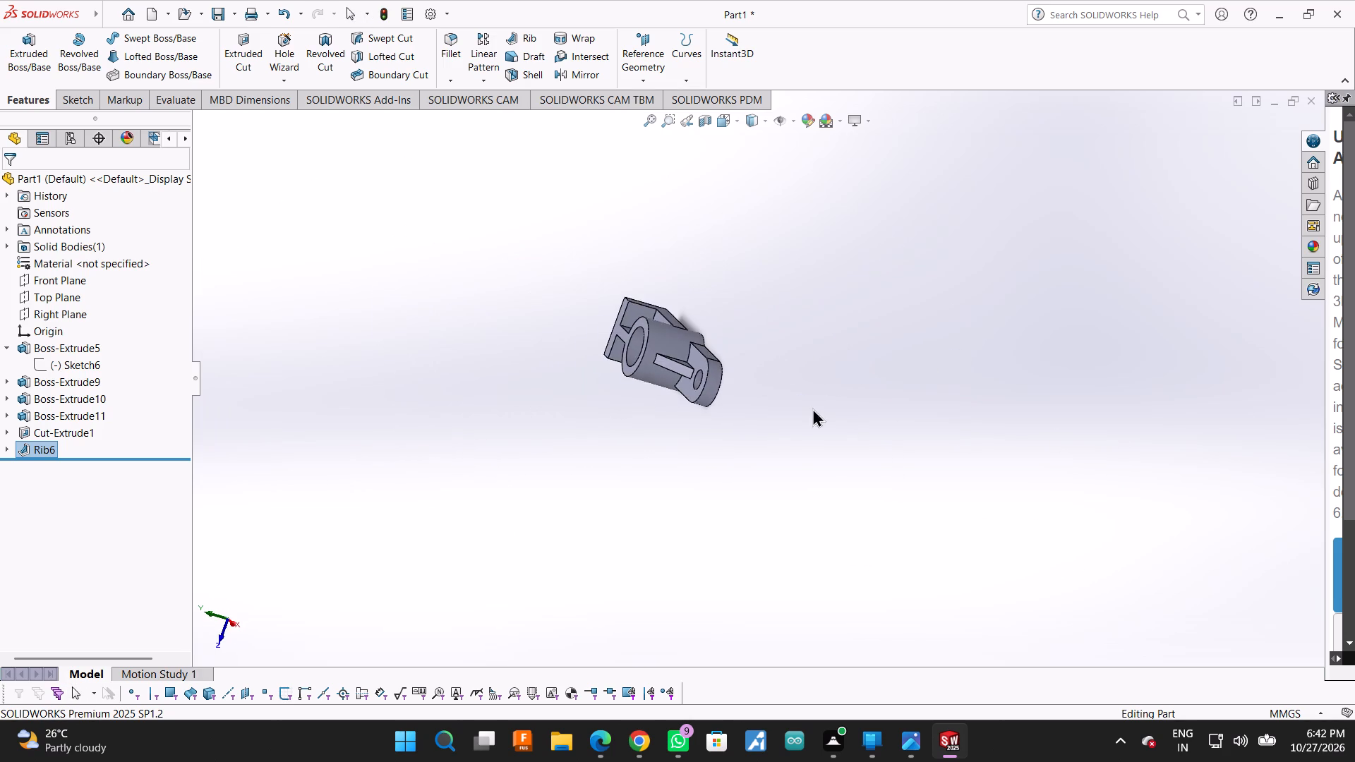
scroll(727, 382, "down", 3)
middle_click_drag(704, 548, 802, 290)
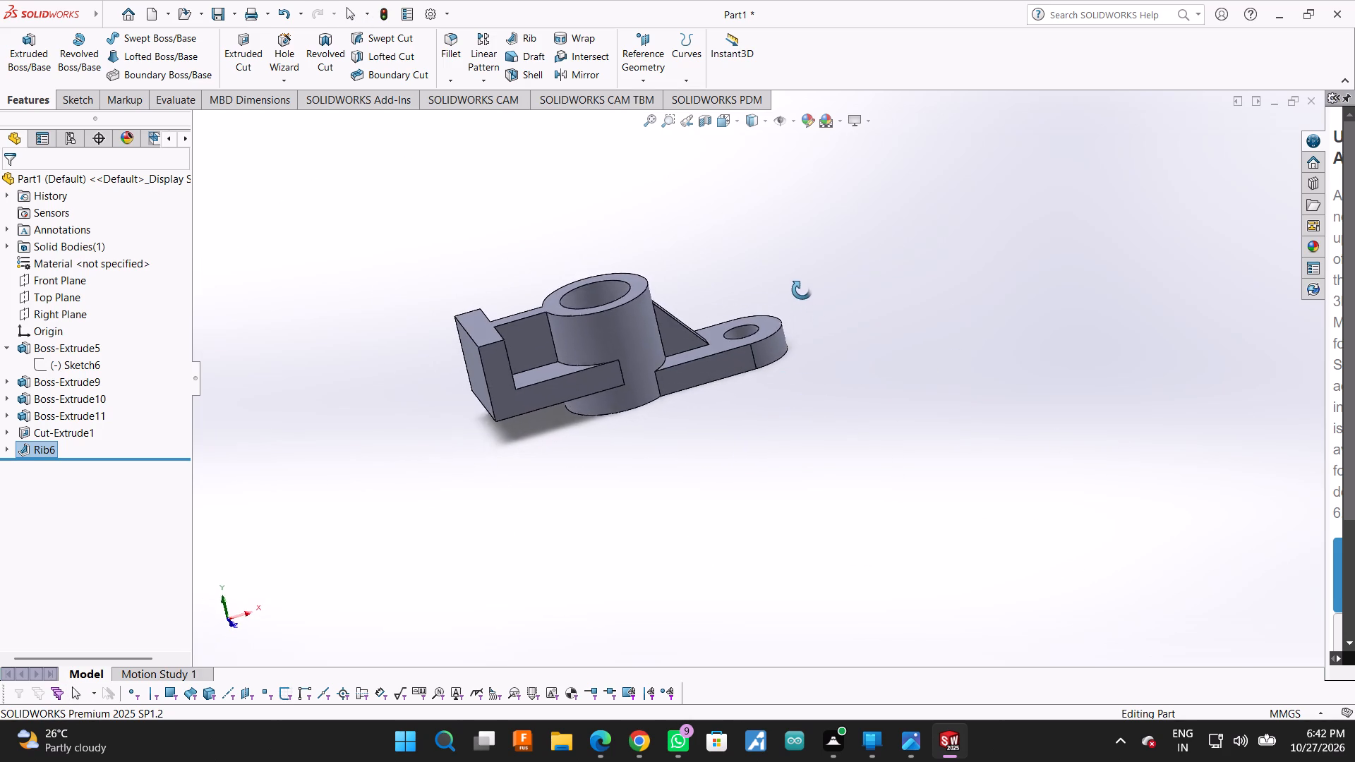
middle_click_drag(802, 290, 816, 310)
scroll(814, 324, "down", 2)
middle_click_drag(836, 315, 677, 520)
middle_click(710, 530)
scroll(712, 531, "up", 2)
middle_click_drag(712, 531, 790, 462)
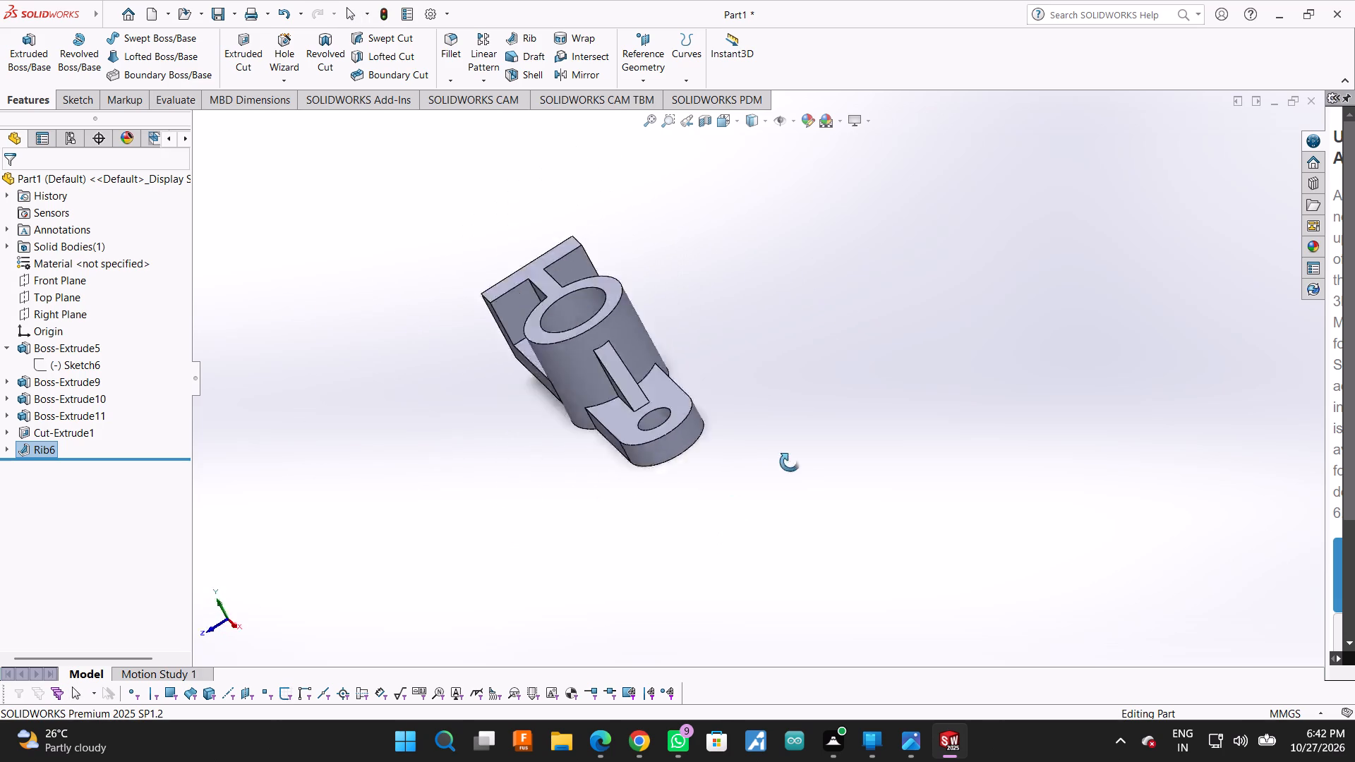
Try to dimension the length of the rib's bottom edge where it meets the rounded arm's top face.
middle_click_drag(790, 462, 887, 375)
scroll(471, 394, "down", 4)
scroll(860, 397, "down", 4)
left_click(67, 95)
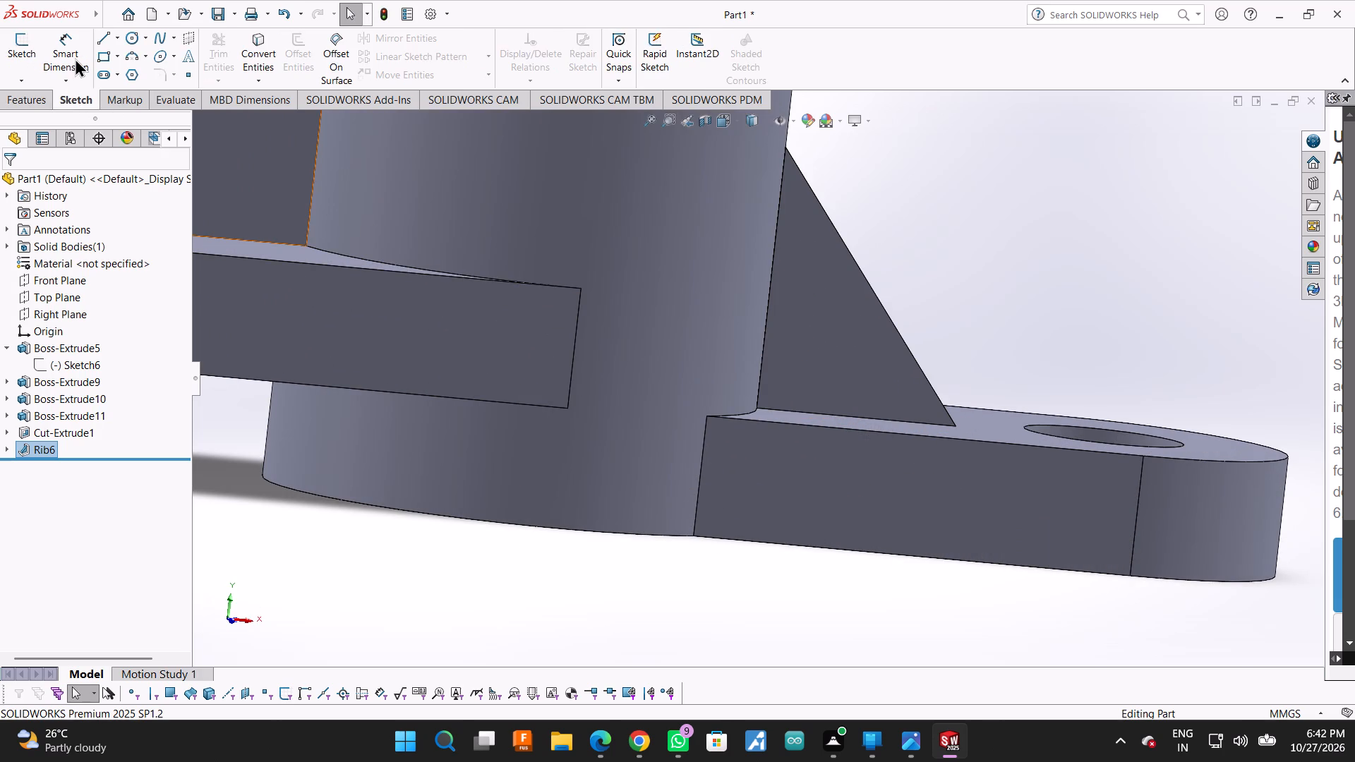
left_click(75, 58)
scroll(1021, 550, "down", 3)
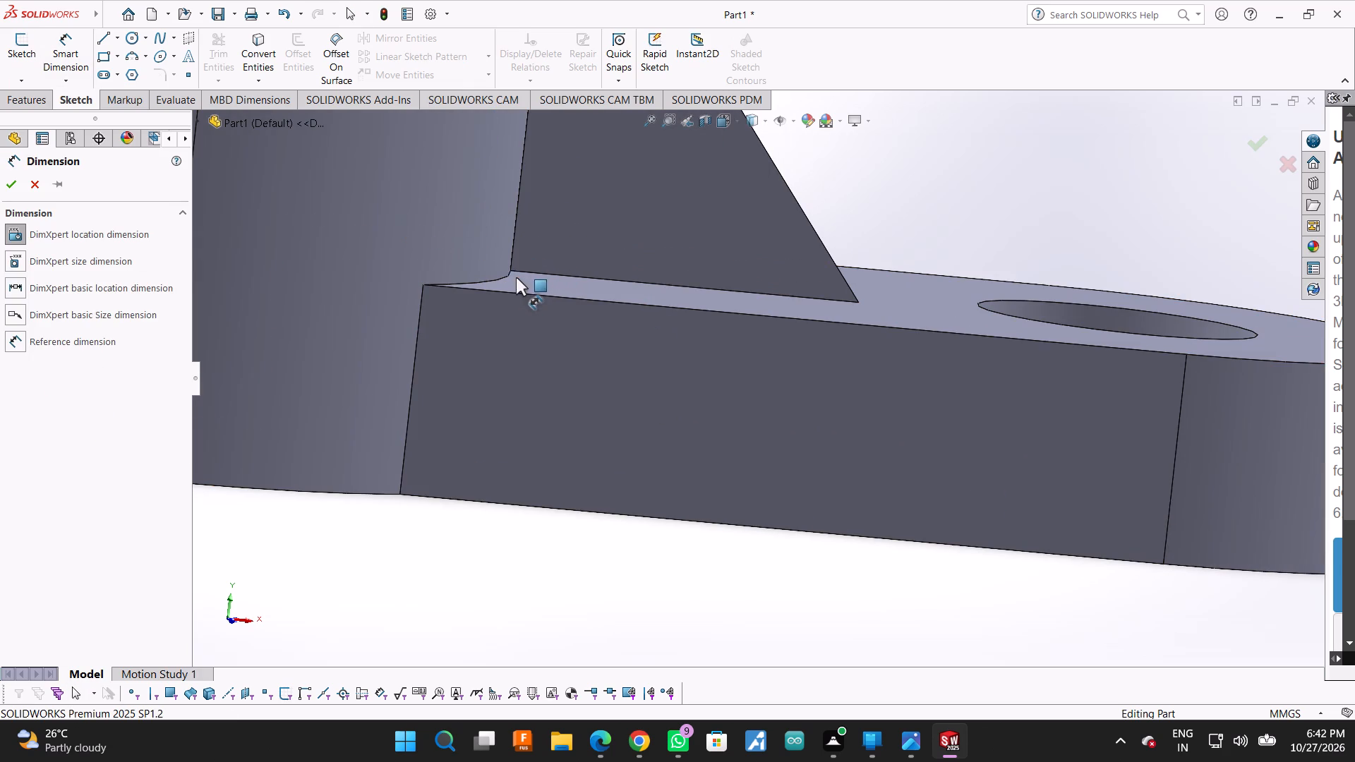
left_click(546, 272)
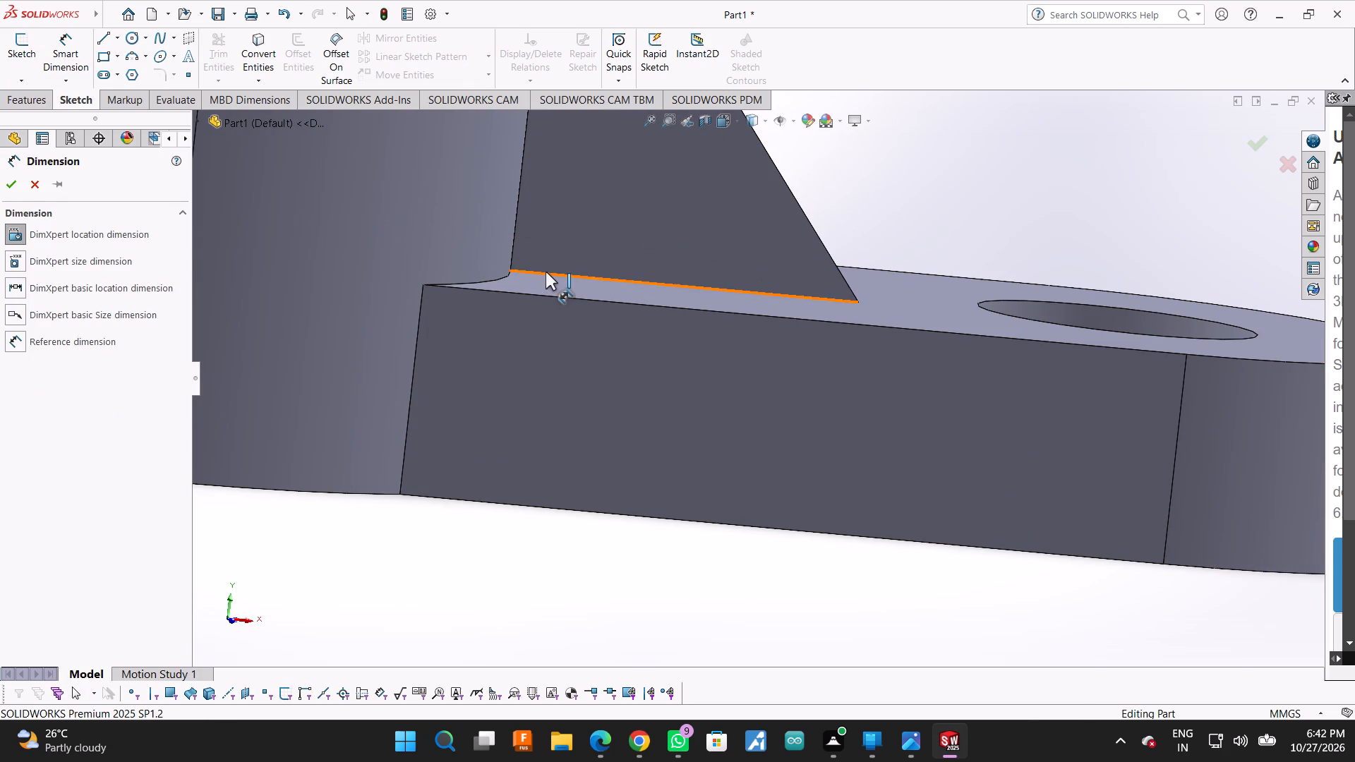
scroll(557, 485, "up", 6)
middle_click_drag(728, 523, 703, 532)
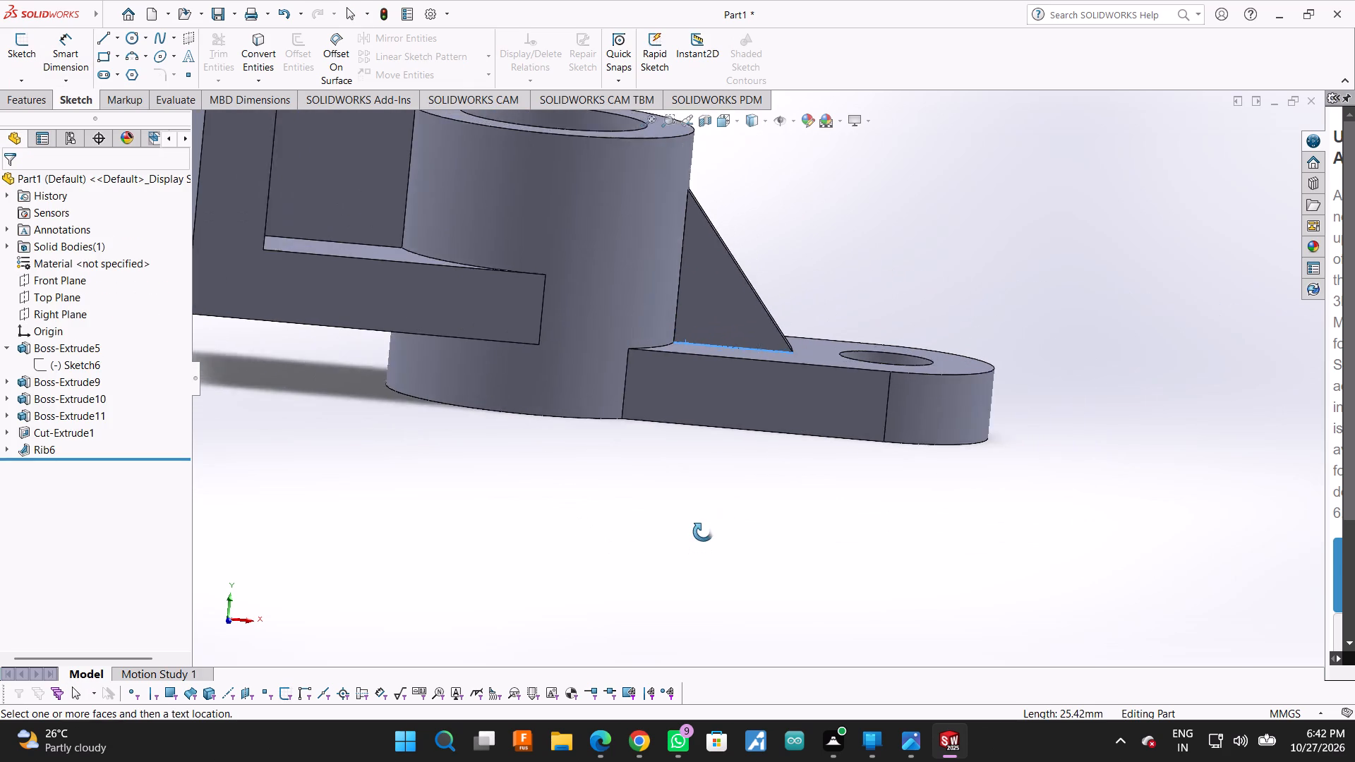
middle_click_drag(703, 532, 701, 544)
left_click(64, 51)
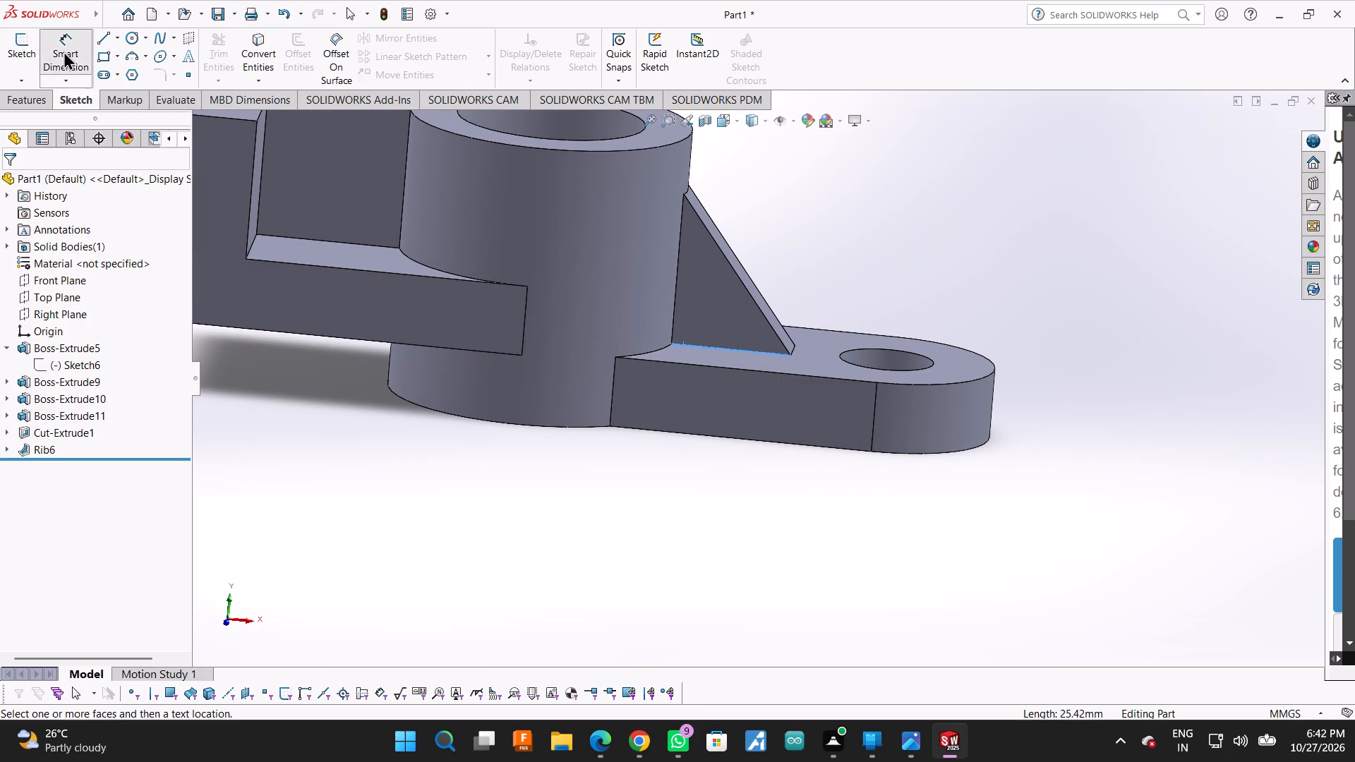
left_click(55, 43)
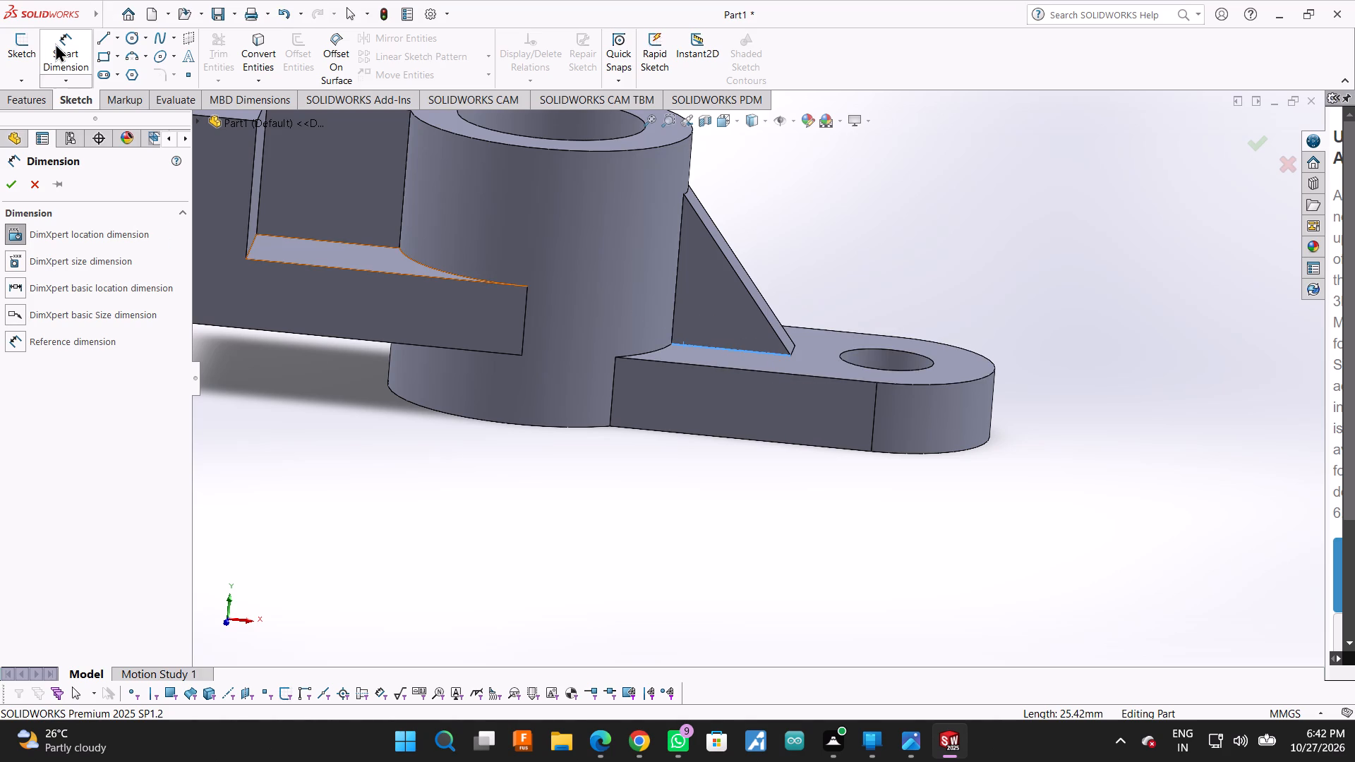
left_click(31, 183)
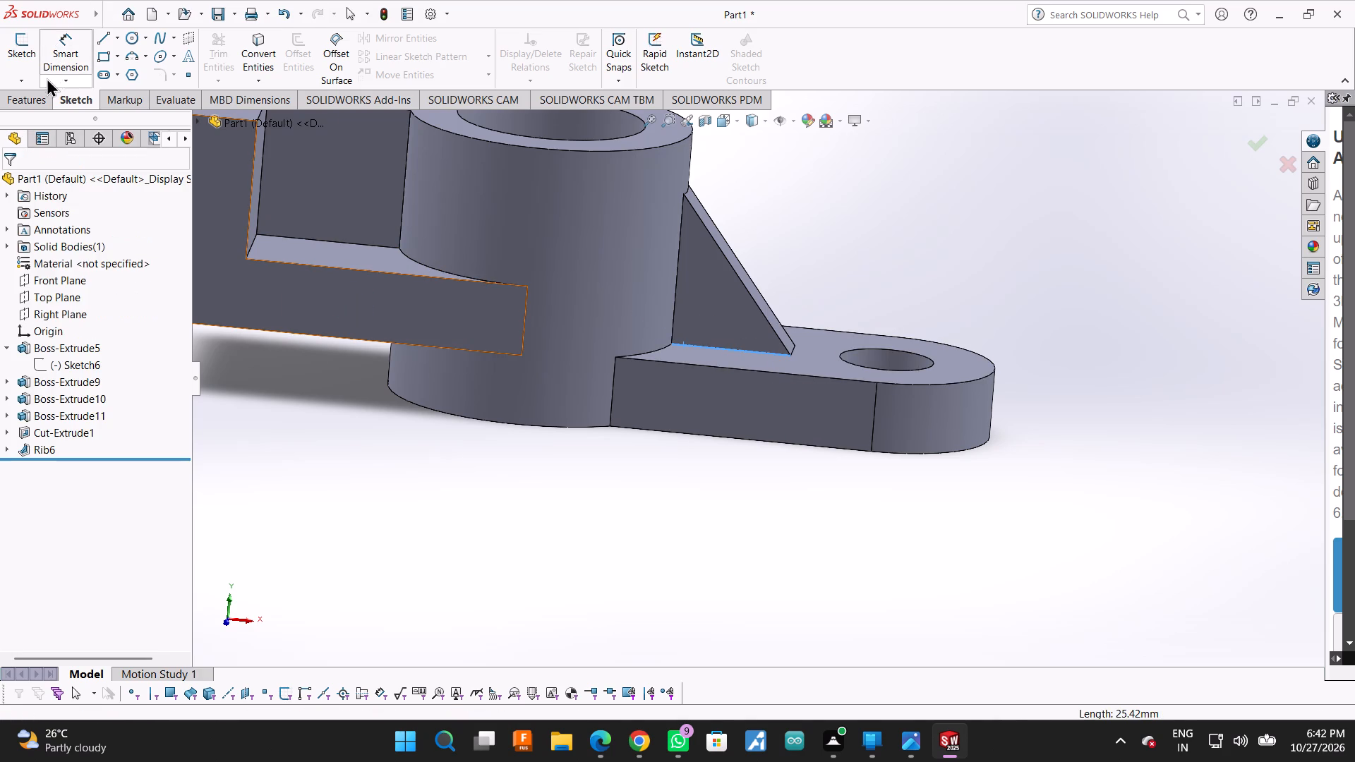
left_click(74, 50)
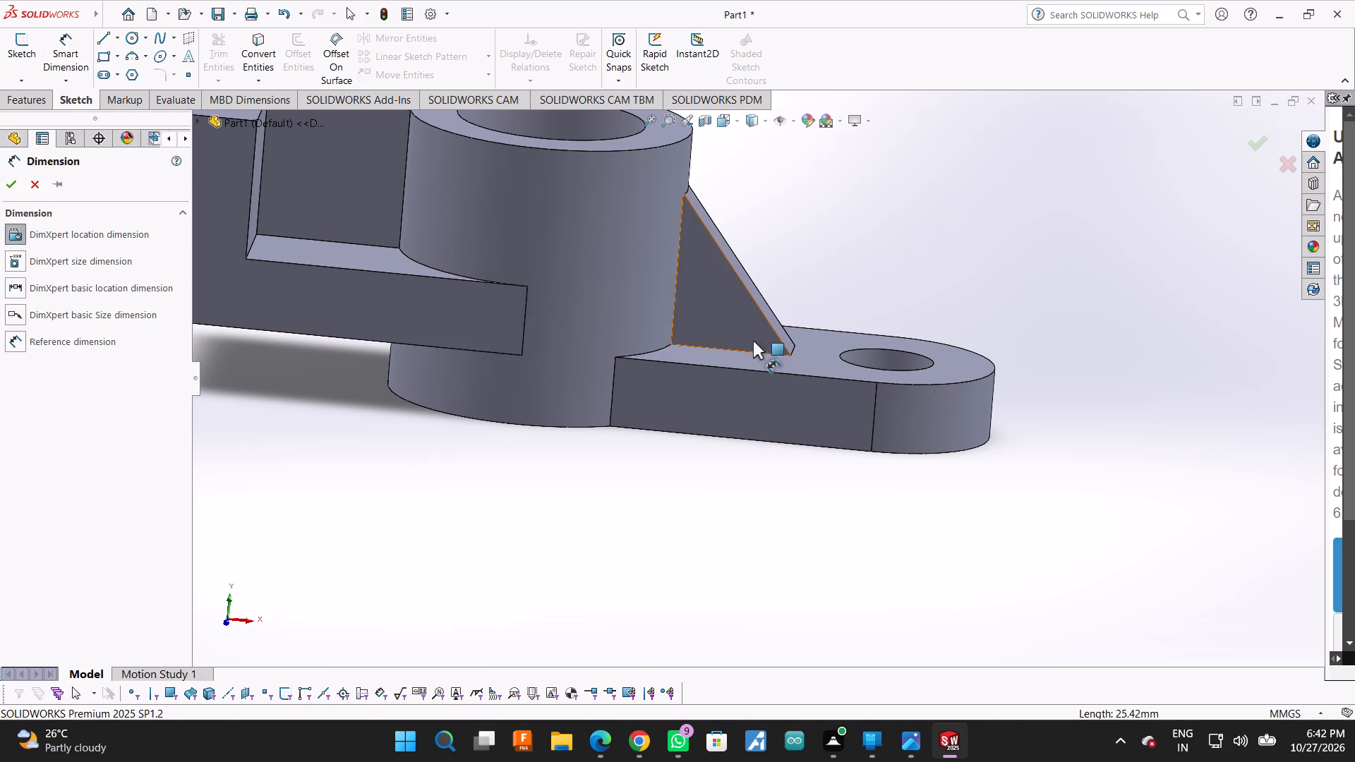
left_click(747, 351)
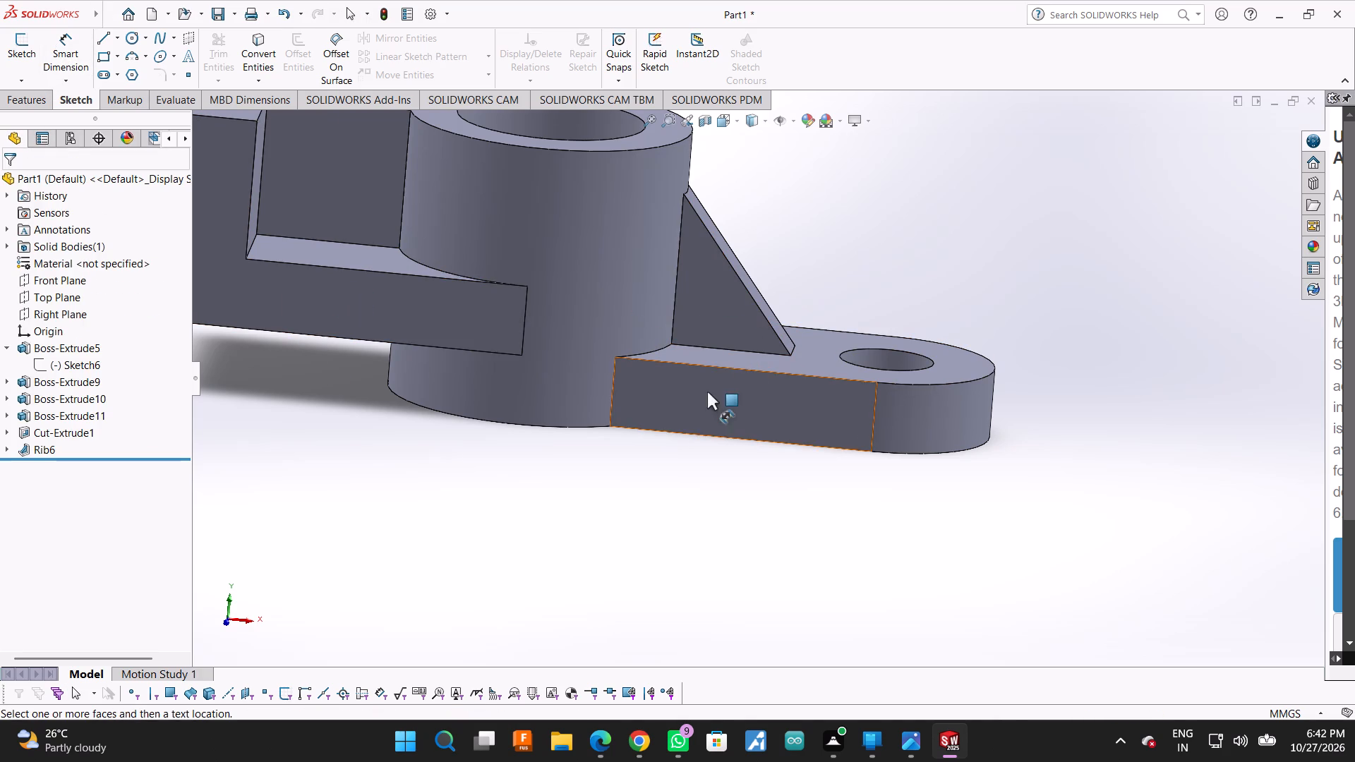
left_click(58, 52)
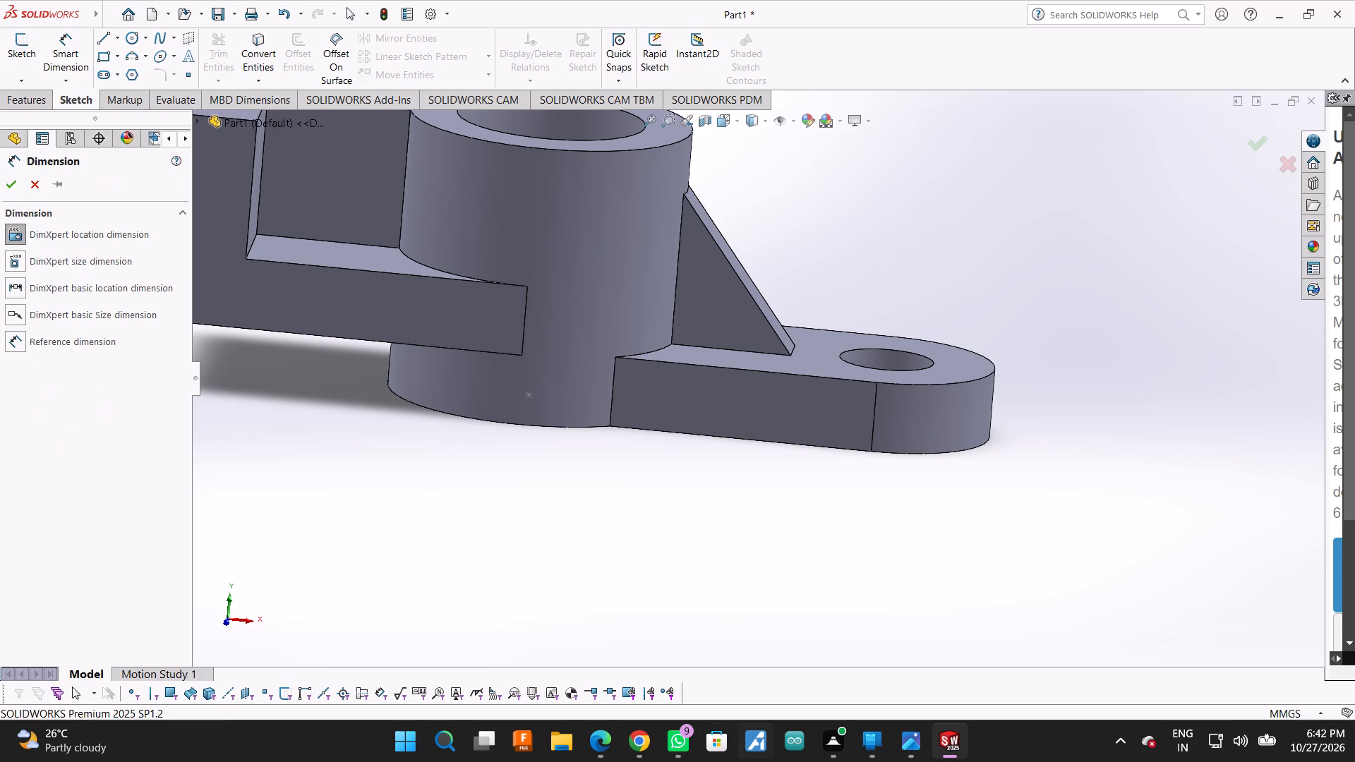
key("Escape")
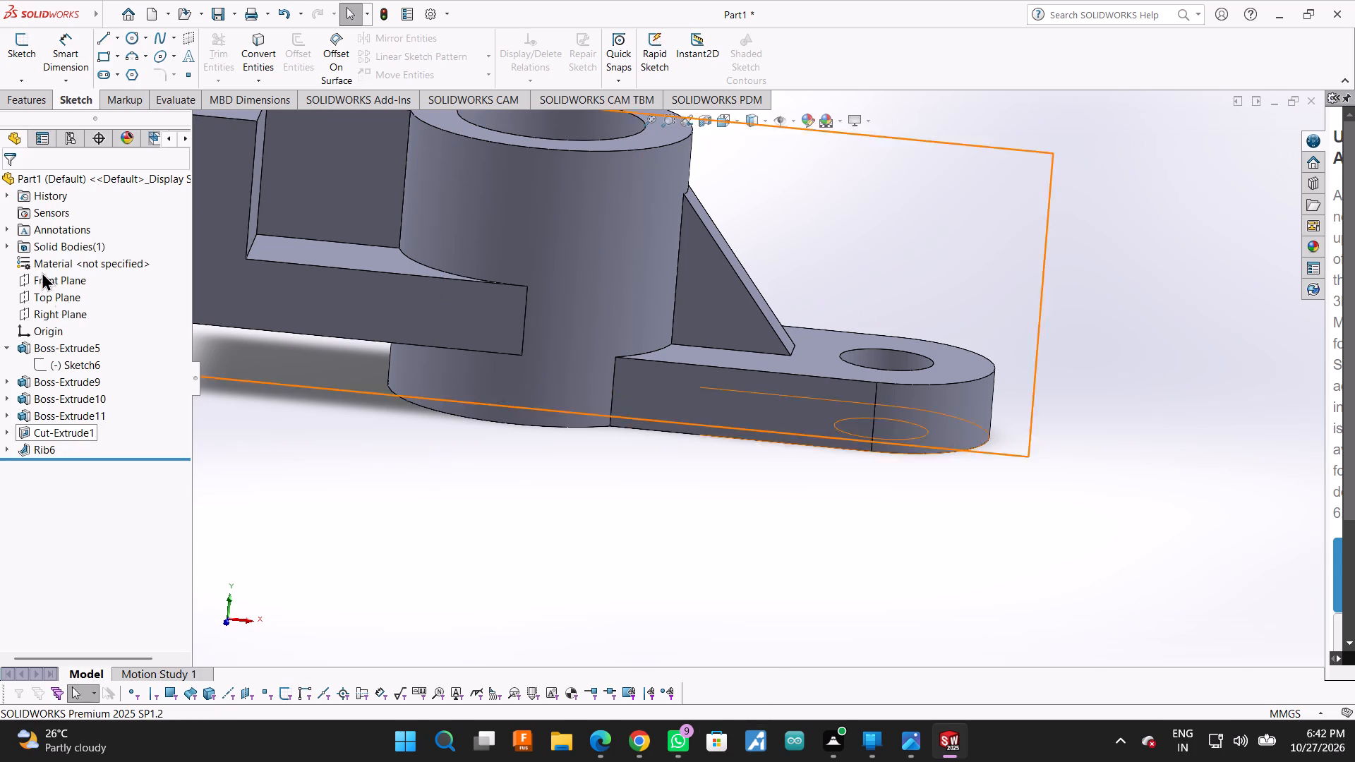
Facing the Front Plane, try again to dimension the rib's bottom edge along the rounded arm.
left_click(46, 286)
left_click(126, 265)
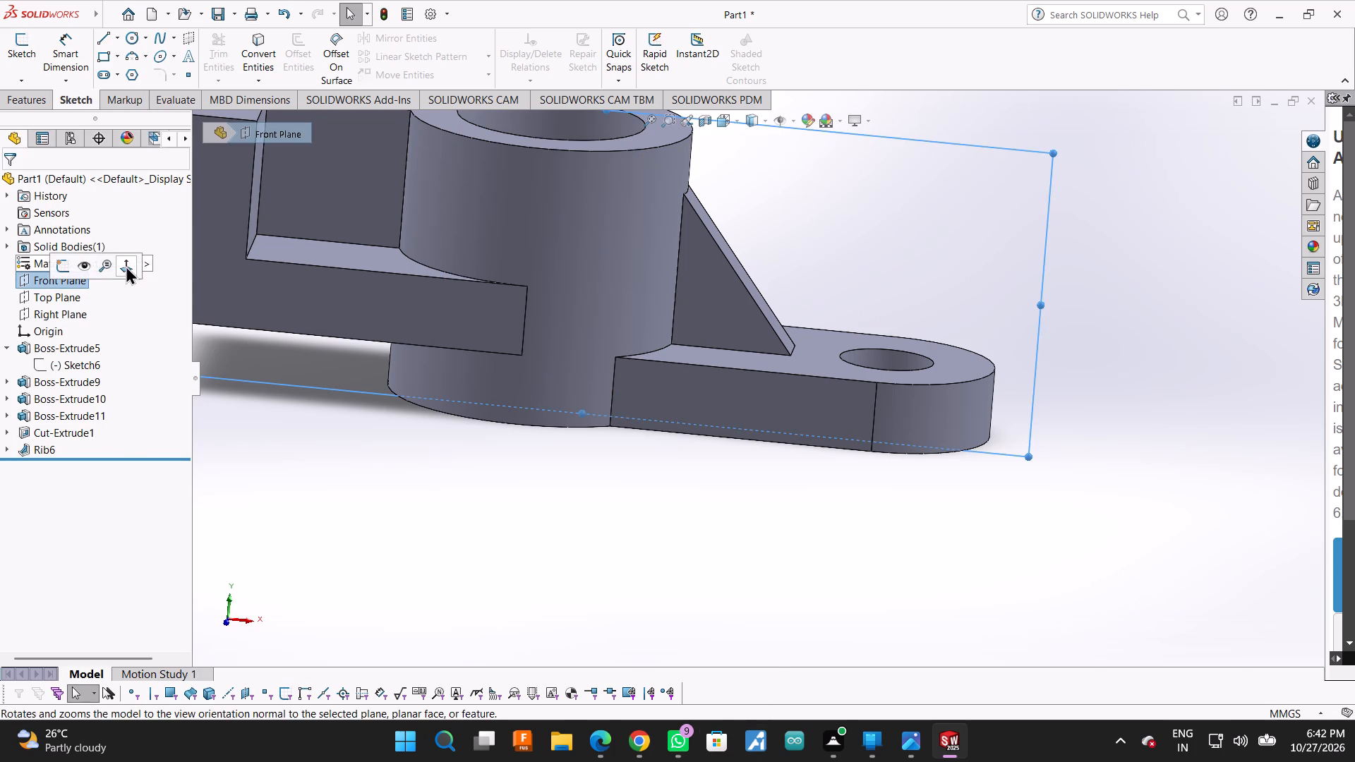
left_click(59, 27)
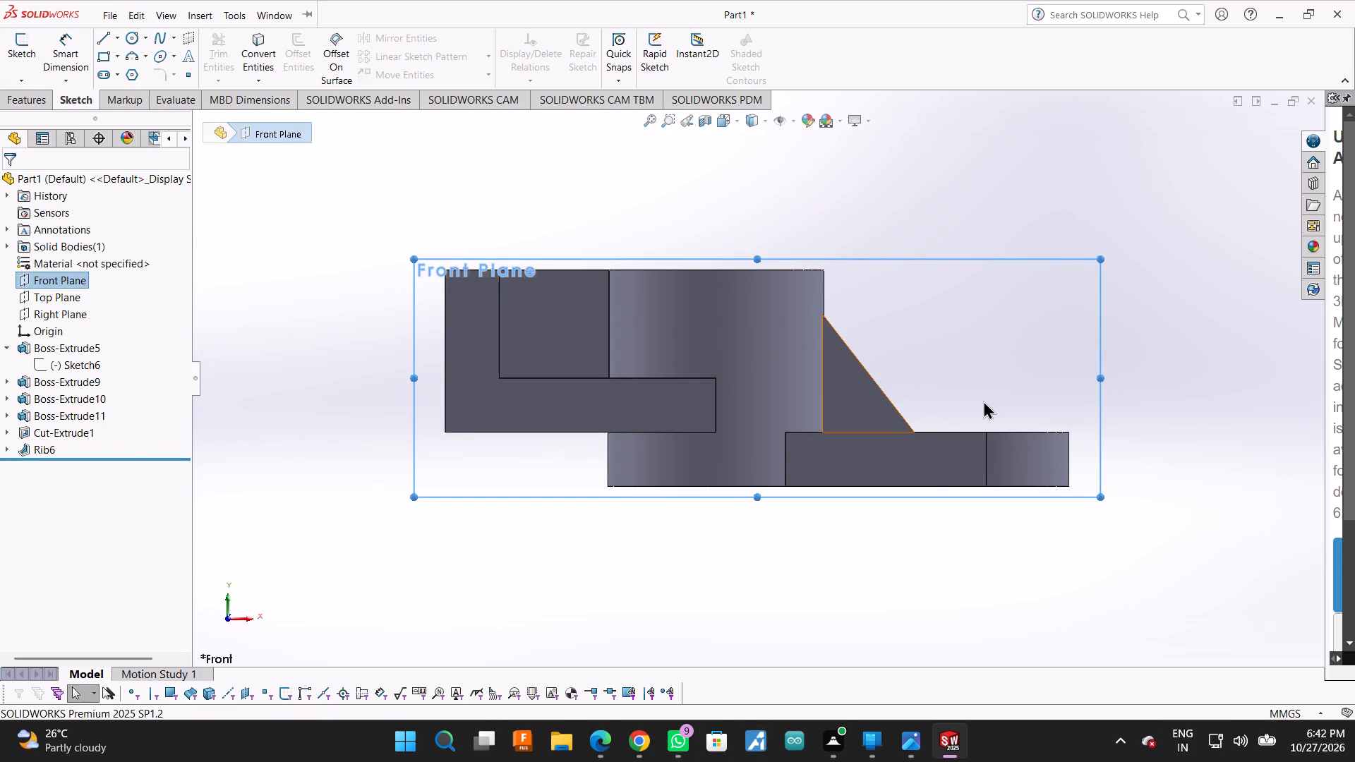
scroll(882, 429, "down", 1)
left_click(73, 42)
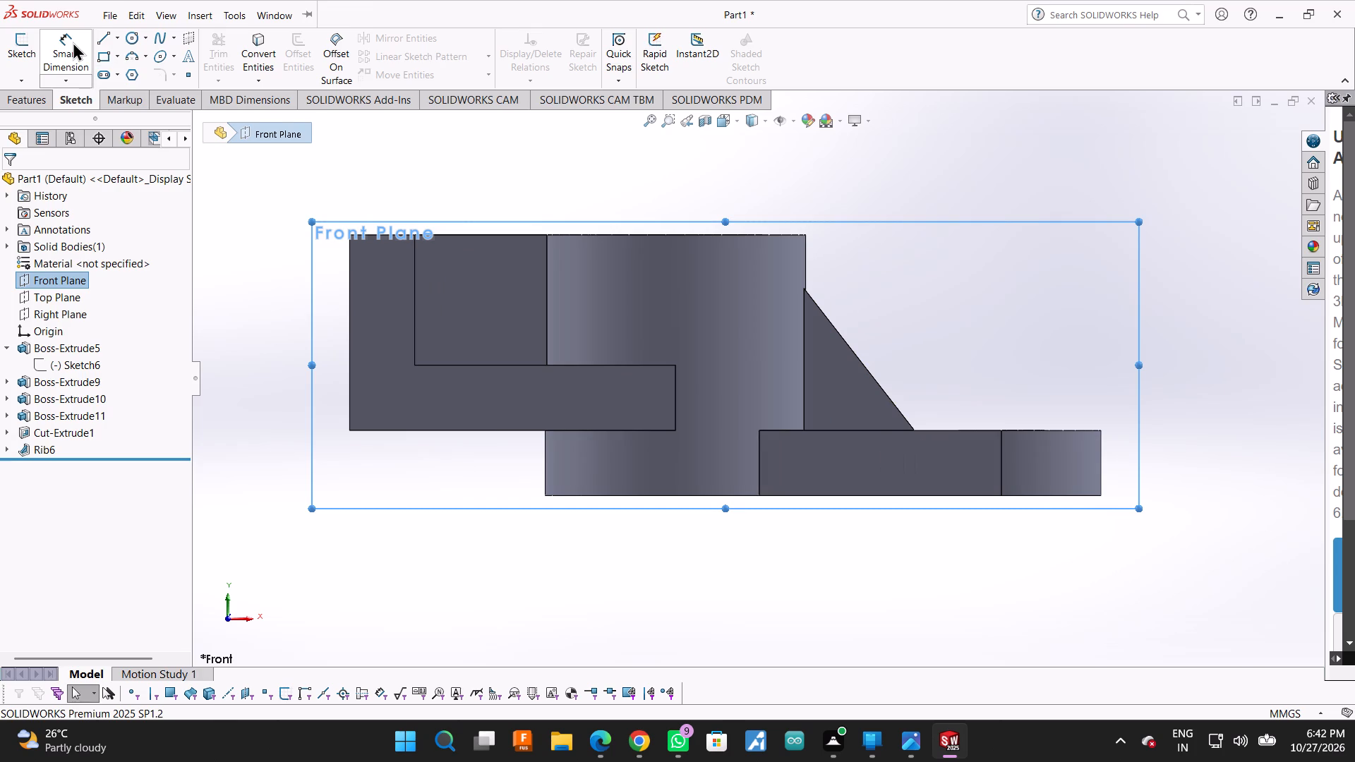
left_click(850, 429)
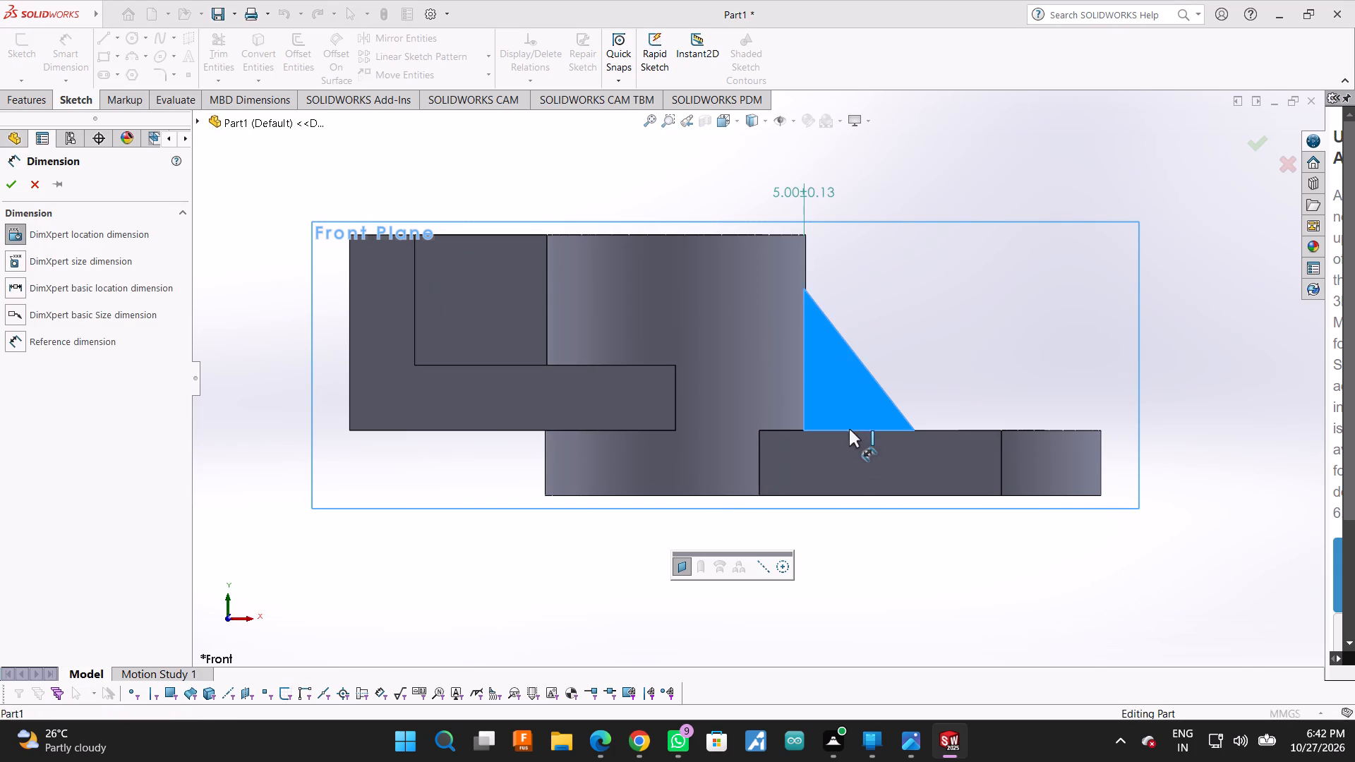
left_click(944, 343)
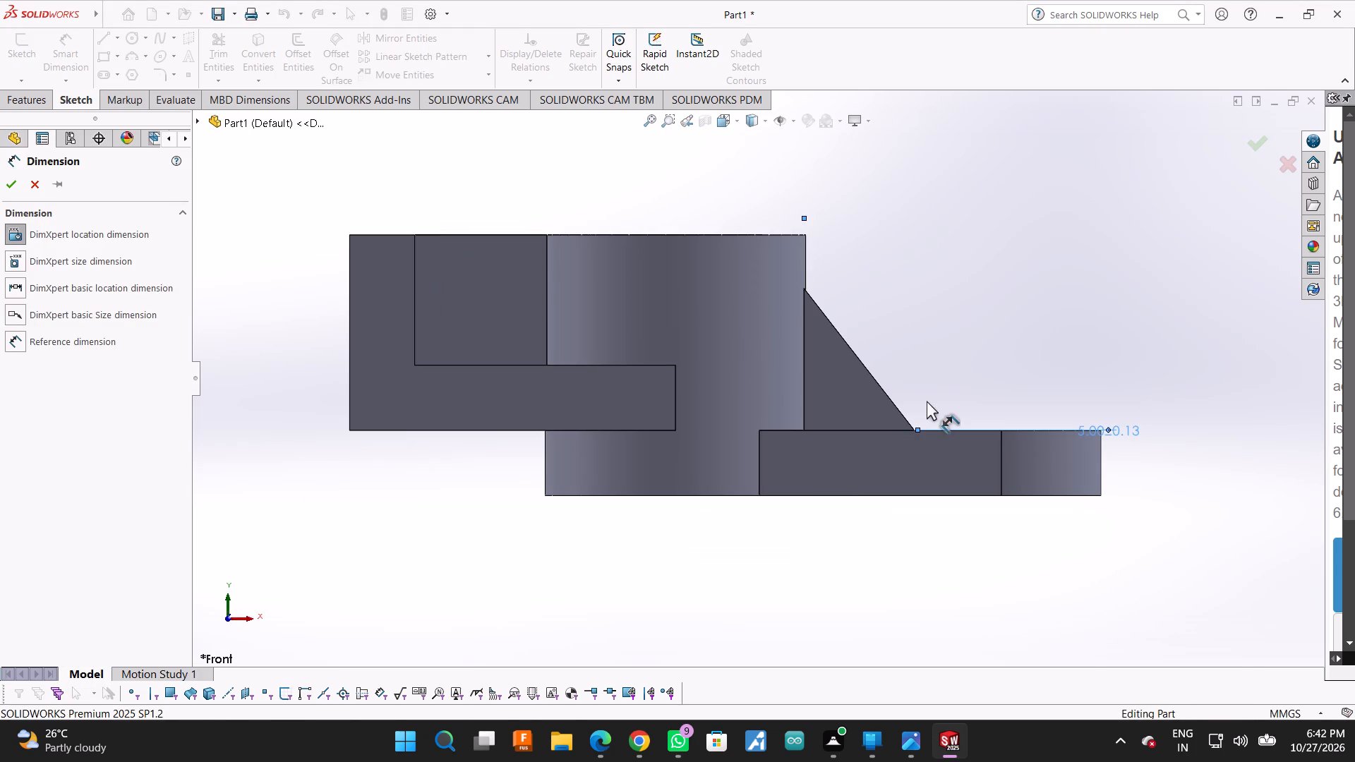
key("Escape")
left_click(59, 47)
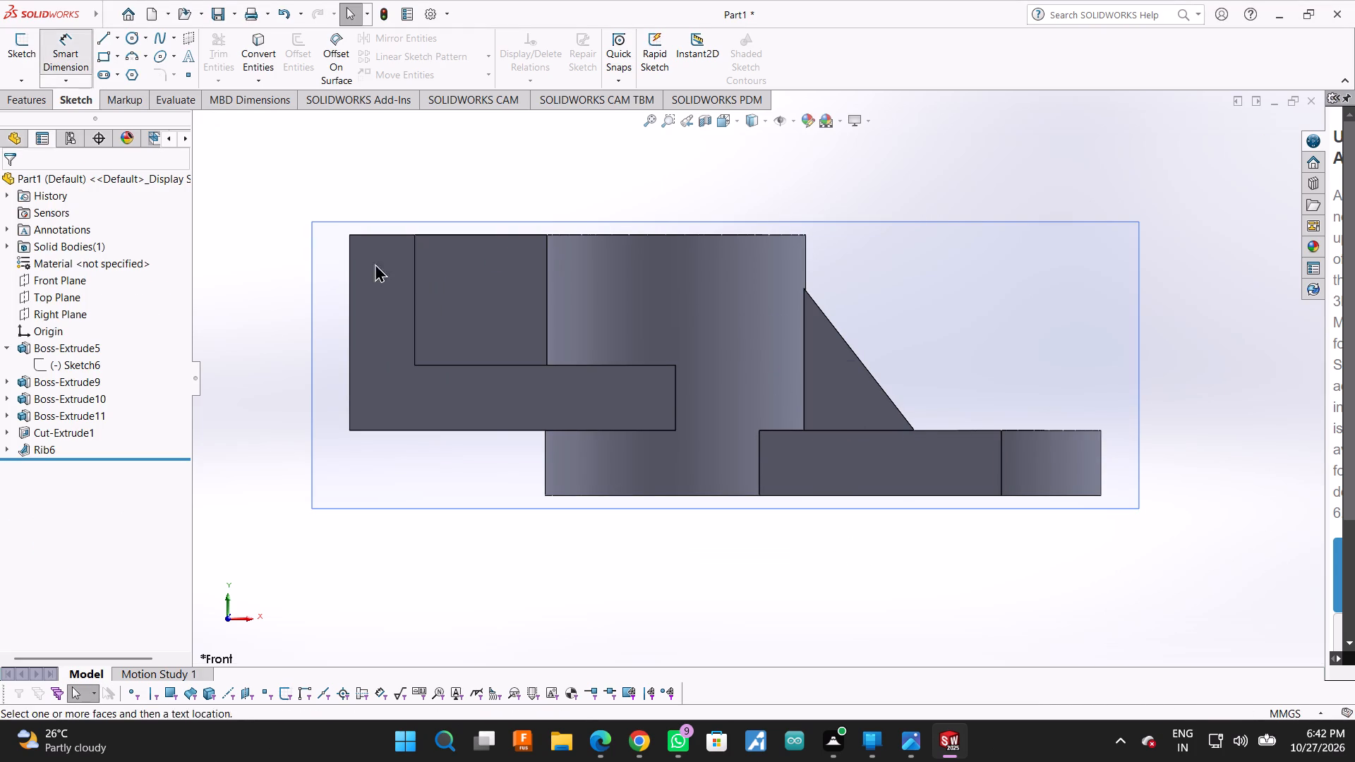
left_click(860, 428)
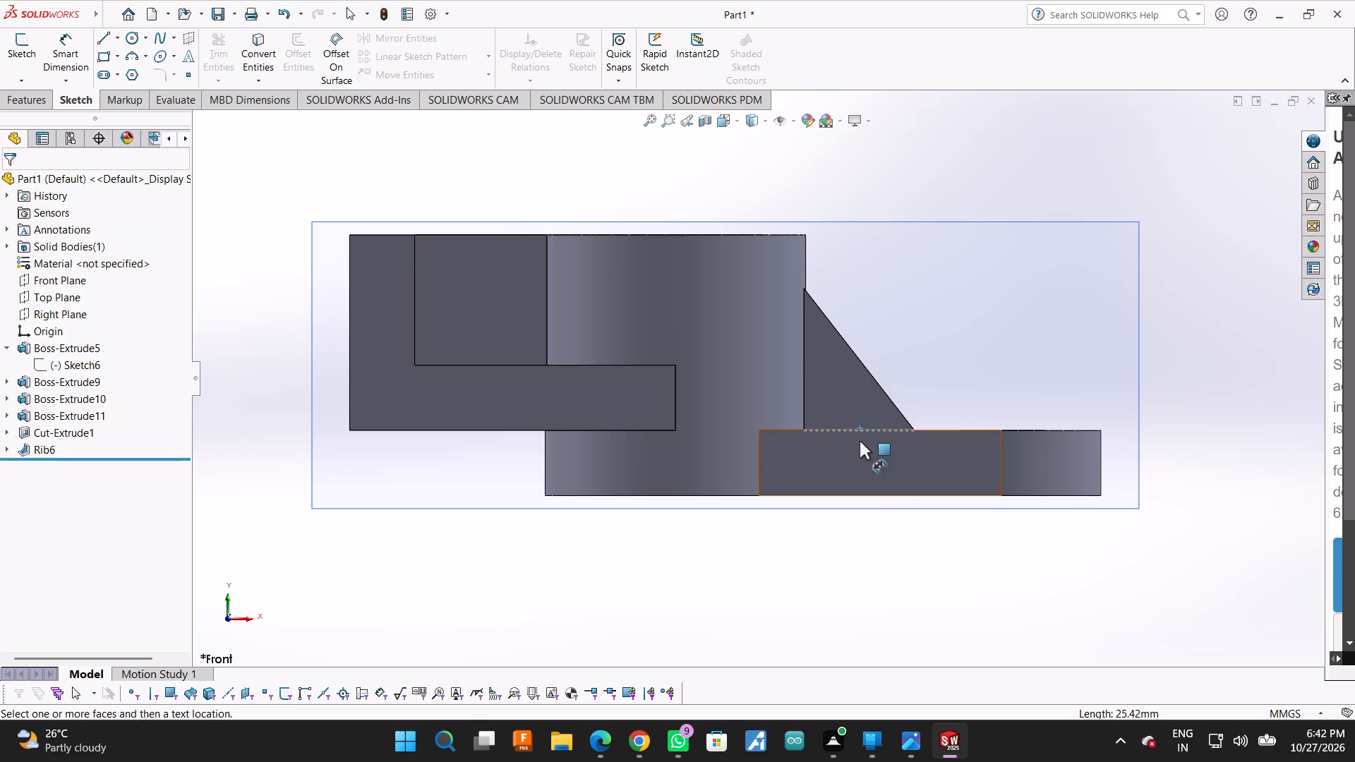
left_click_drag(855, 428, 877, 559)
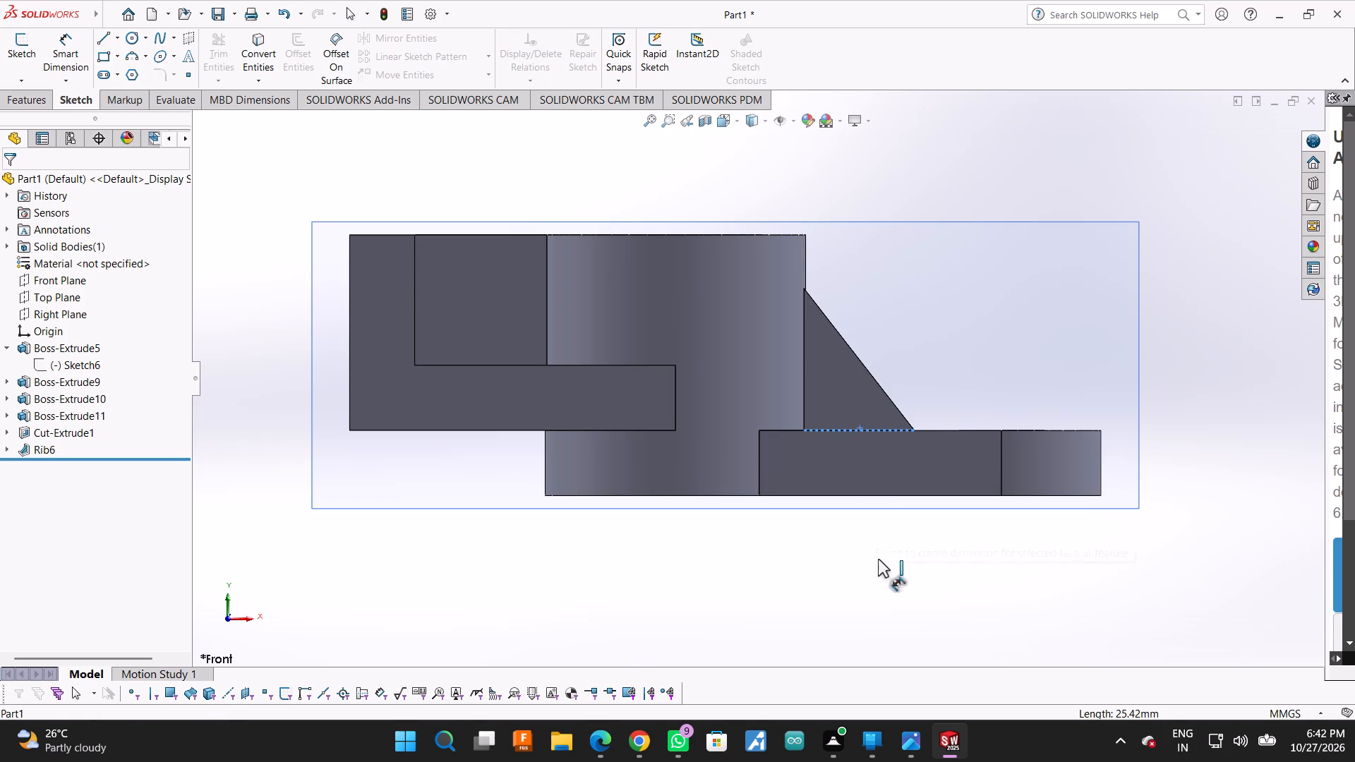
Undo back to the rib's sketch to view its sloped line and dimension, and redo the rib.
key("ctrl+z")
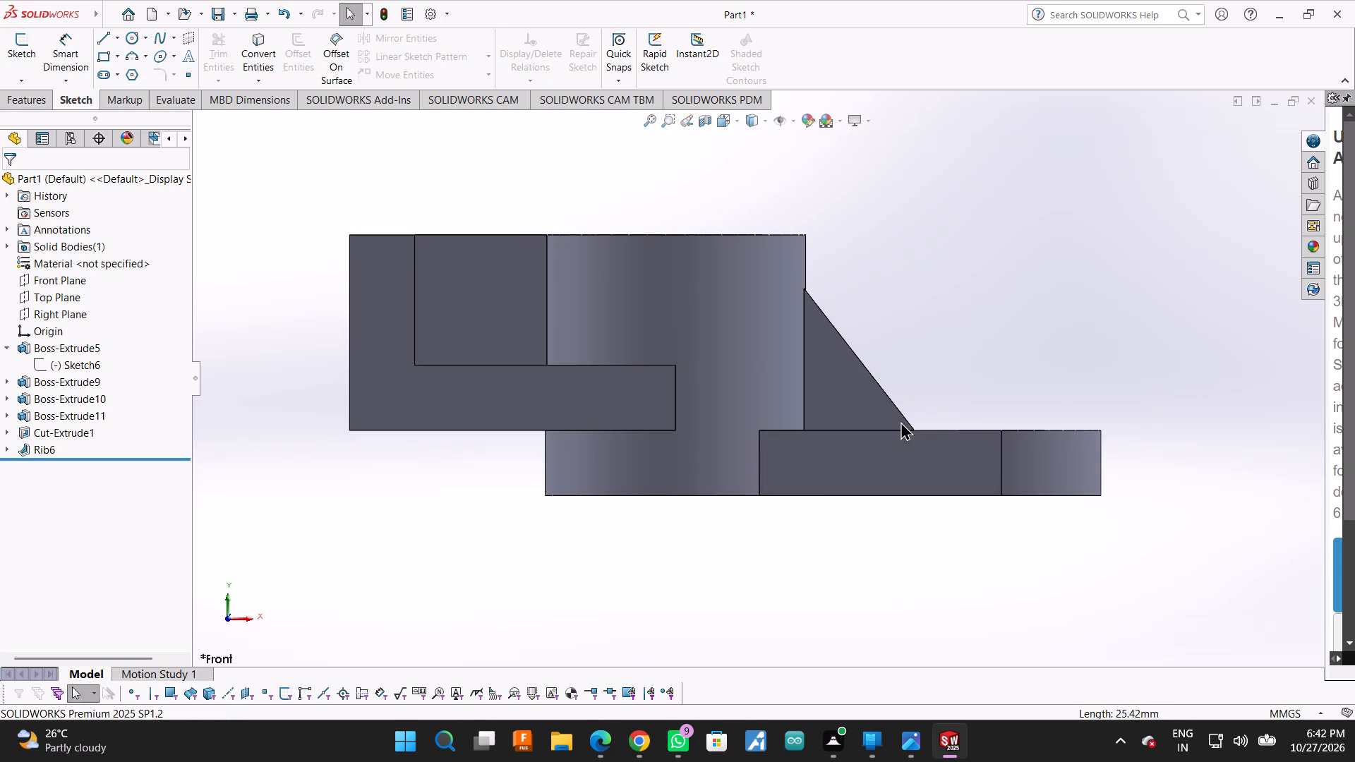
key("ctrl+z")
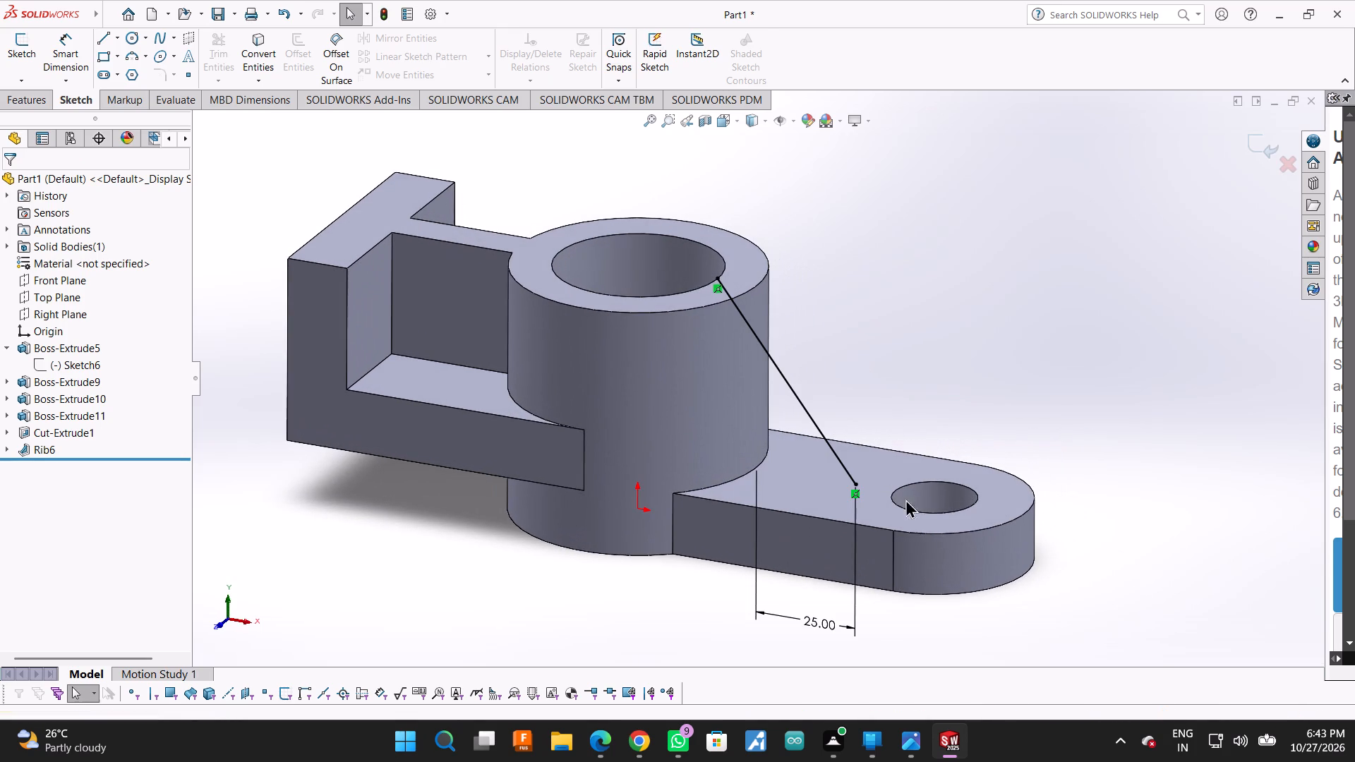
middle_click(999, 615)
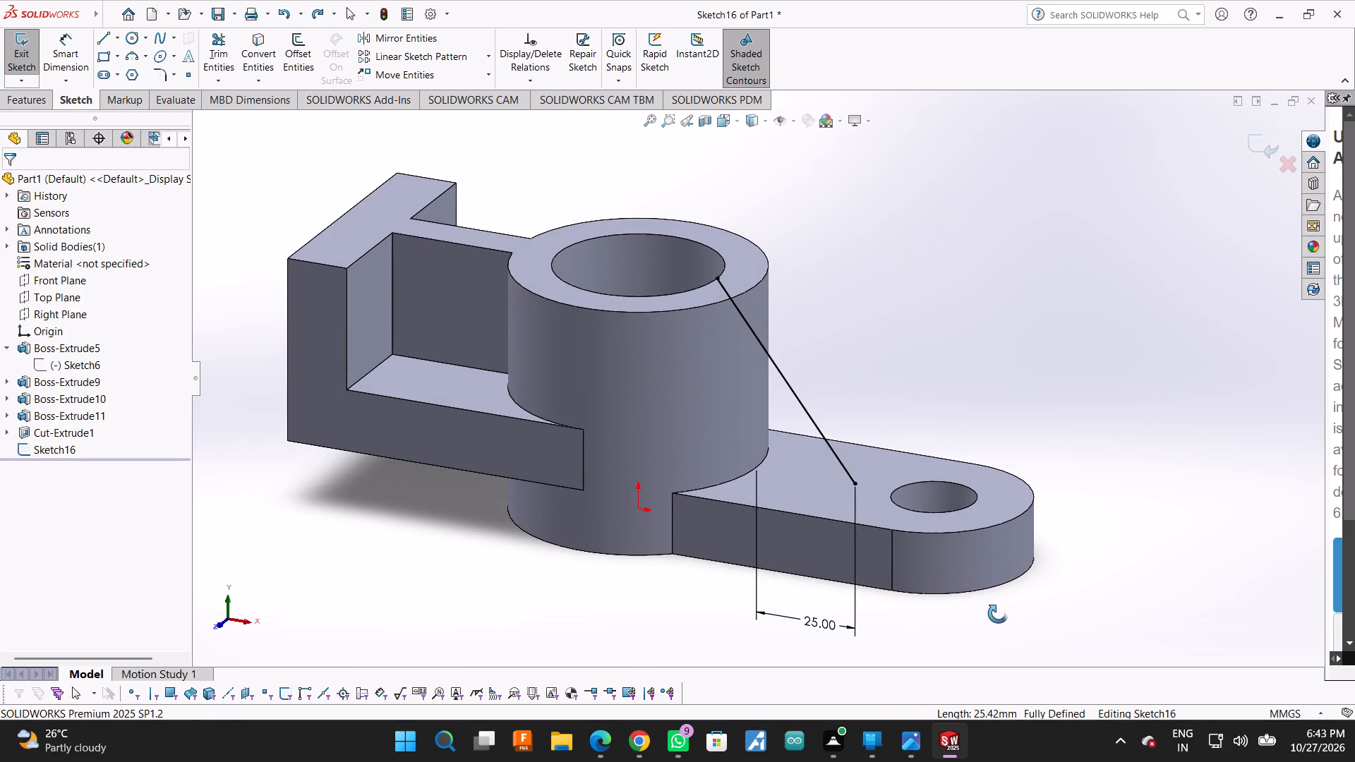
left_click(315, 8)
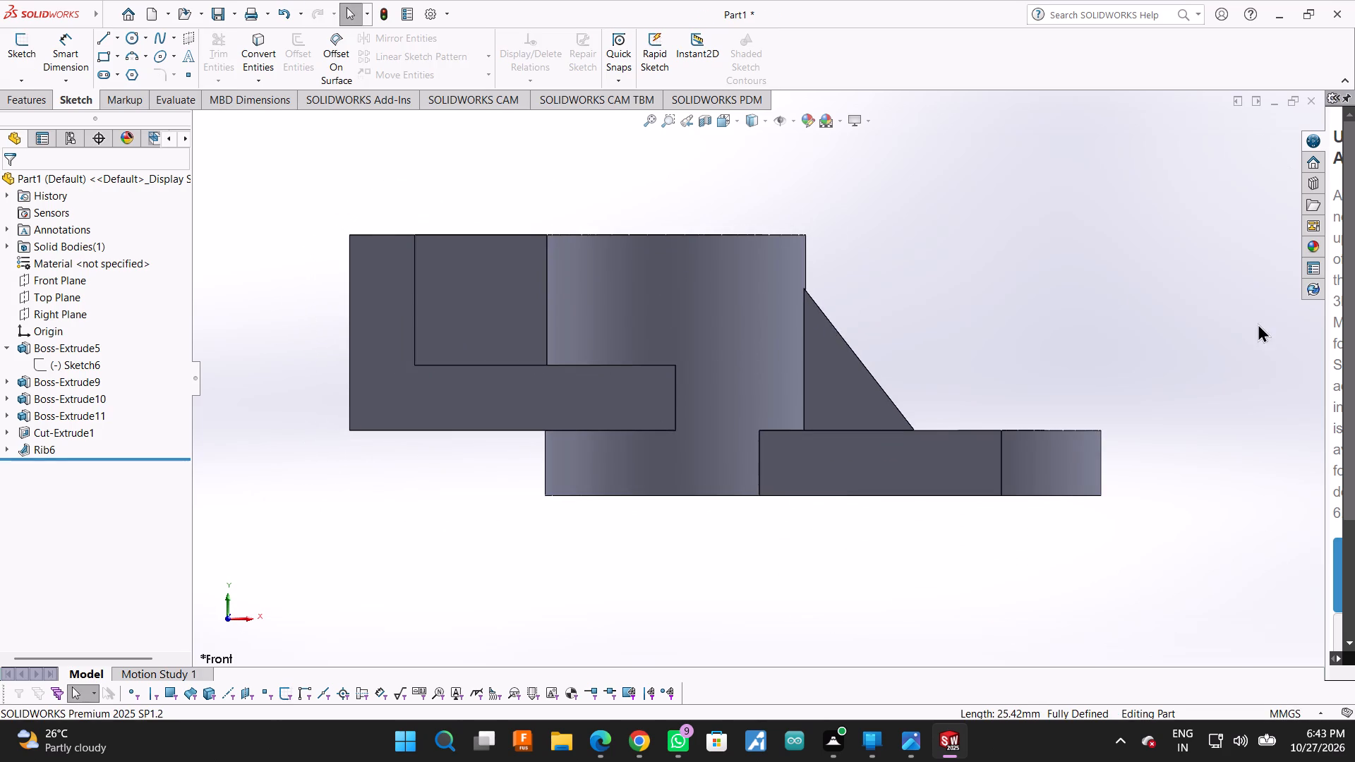
Inspect the restored rib and the whole bracket from above, the front and the rounded-arm end.
middle_click_drag(1258, 323, 1157, 758)
scroll(1200, 365, "down", 1)
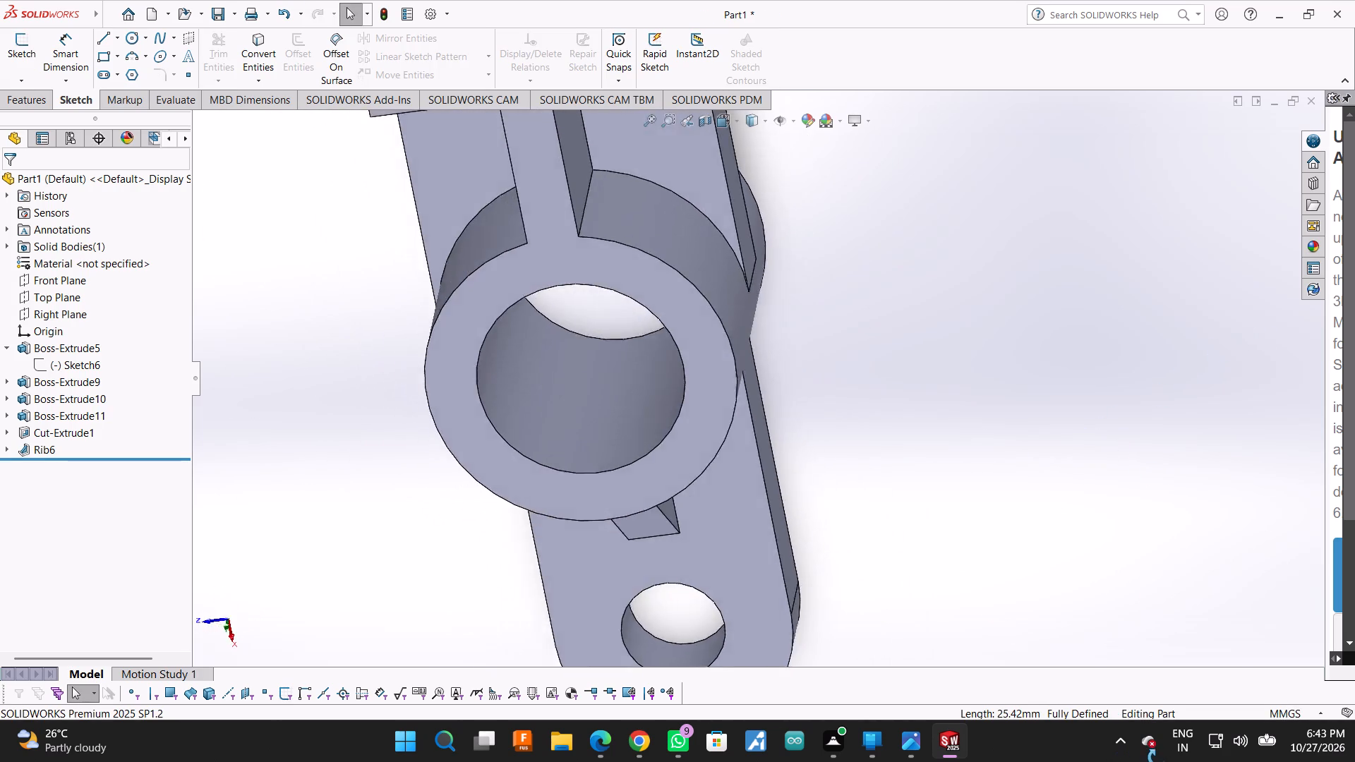
middle_click_drag(1157, 758, 1227, 239)
scroll(1061, 596, "up", 3)
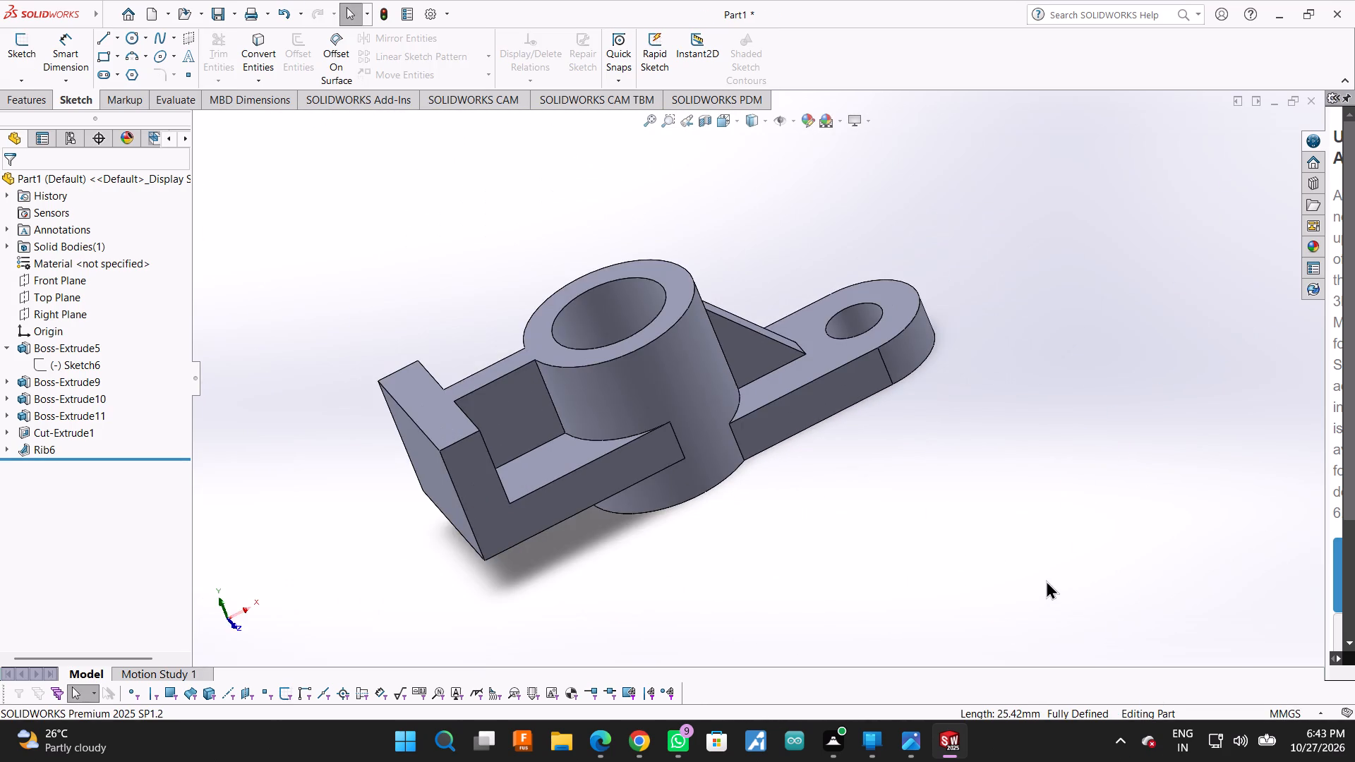
middle_click_drag(1040, 578, 920, 656)
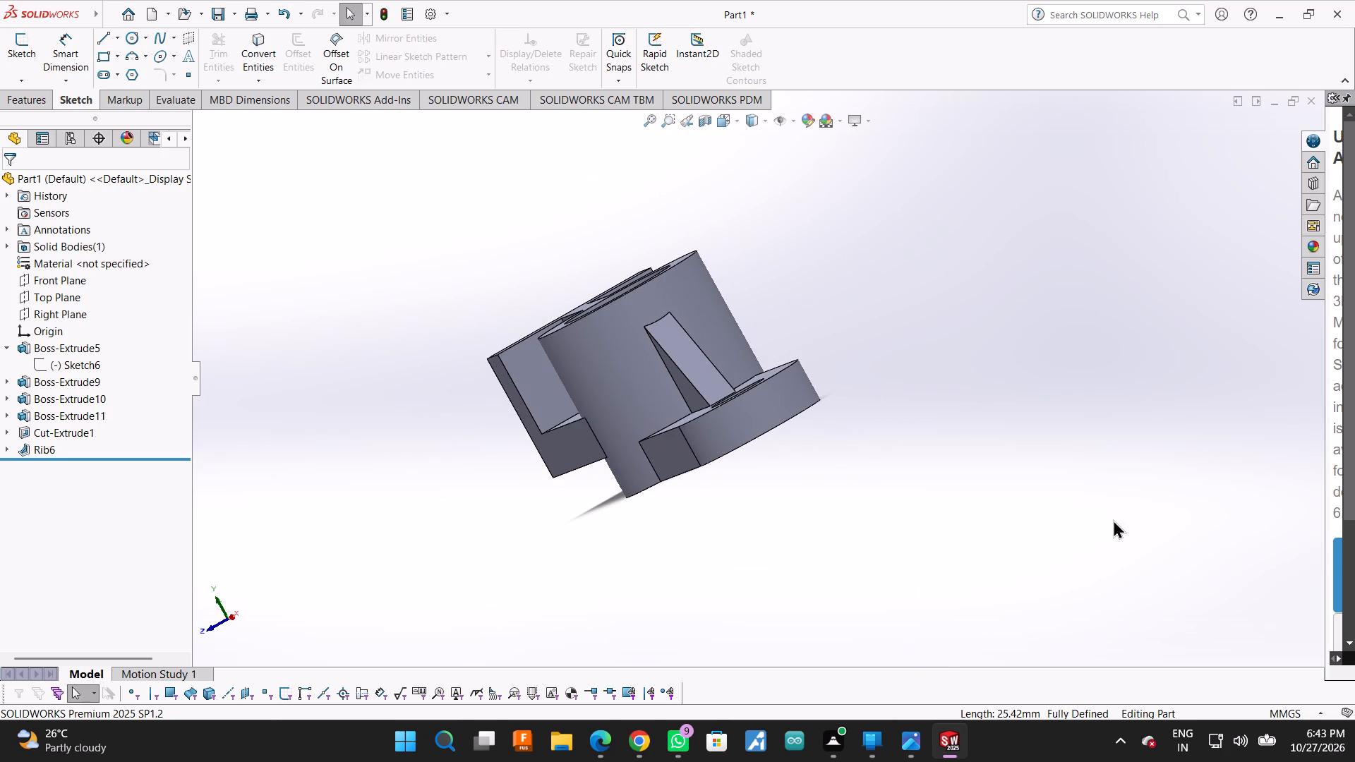
scroll(939, 500, "up", 2)
scroll(913, 445, "up", 1)
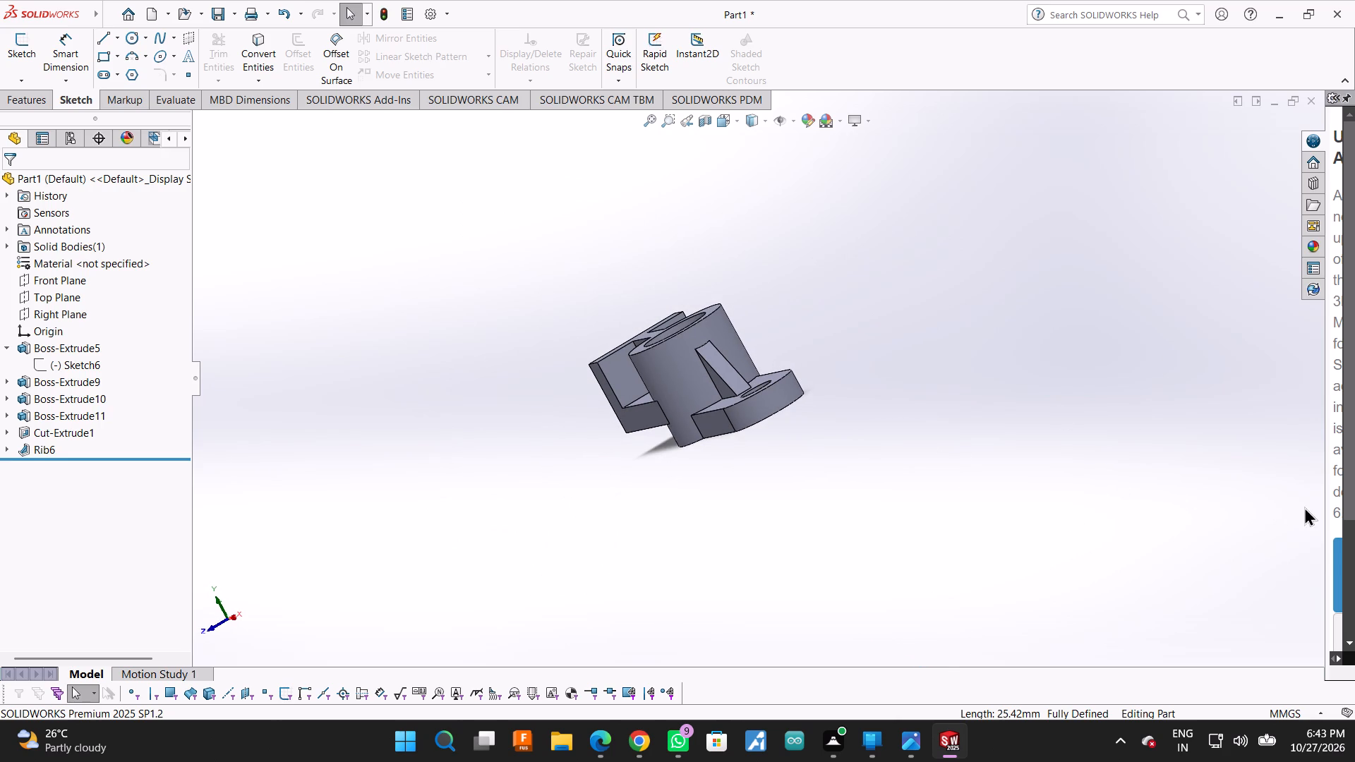
left_click_drag(1326, 509, 1354, 517)
scroll(853, 615, "up", 4)
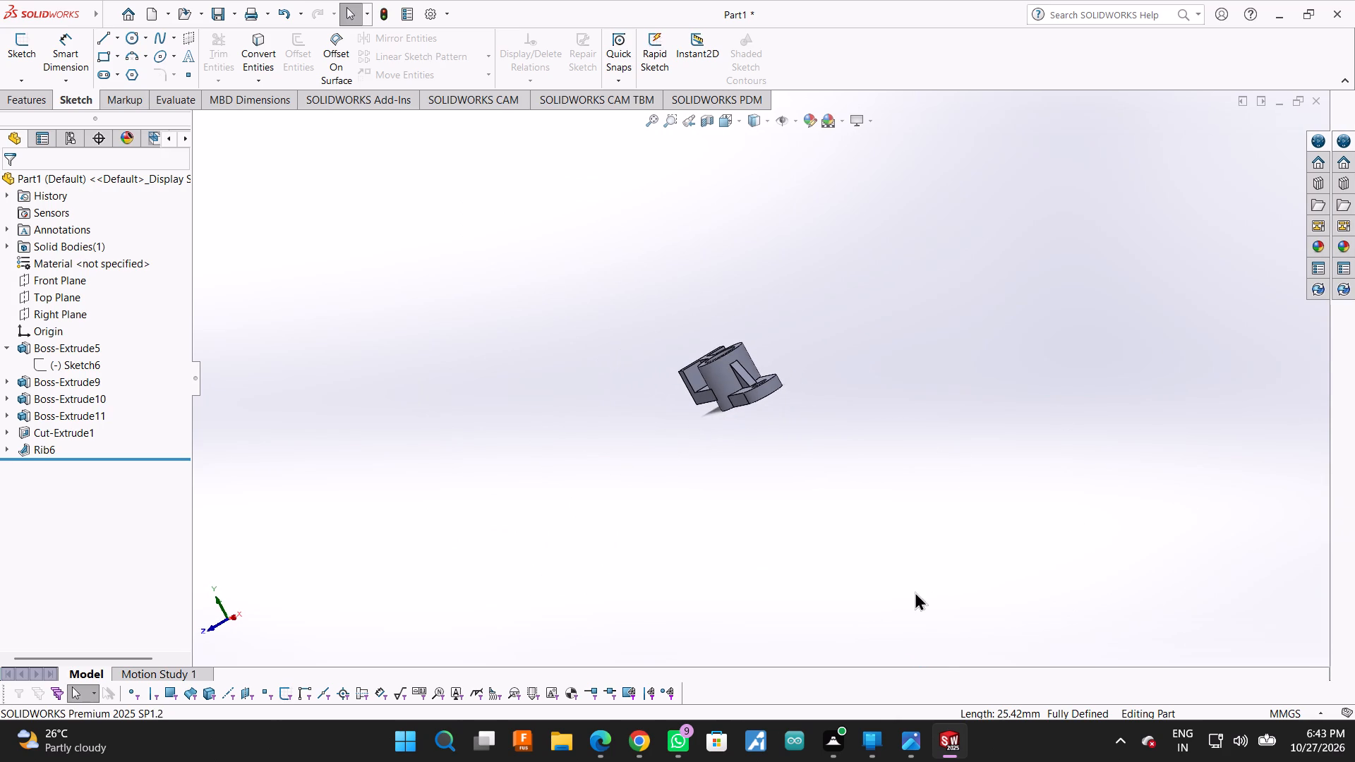
left_click_drag(1323, 543, 1339, 551)
On the L-shaped arm's outer end face, sketch two level circles near the upper corners, with radii about 4.8 mm and 5.5 mm.
scroll(802, 333, "down", 2)
scroll(621, 447, "down", 1)
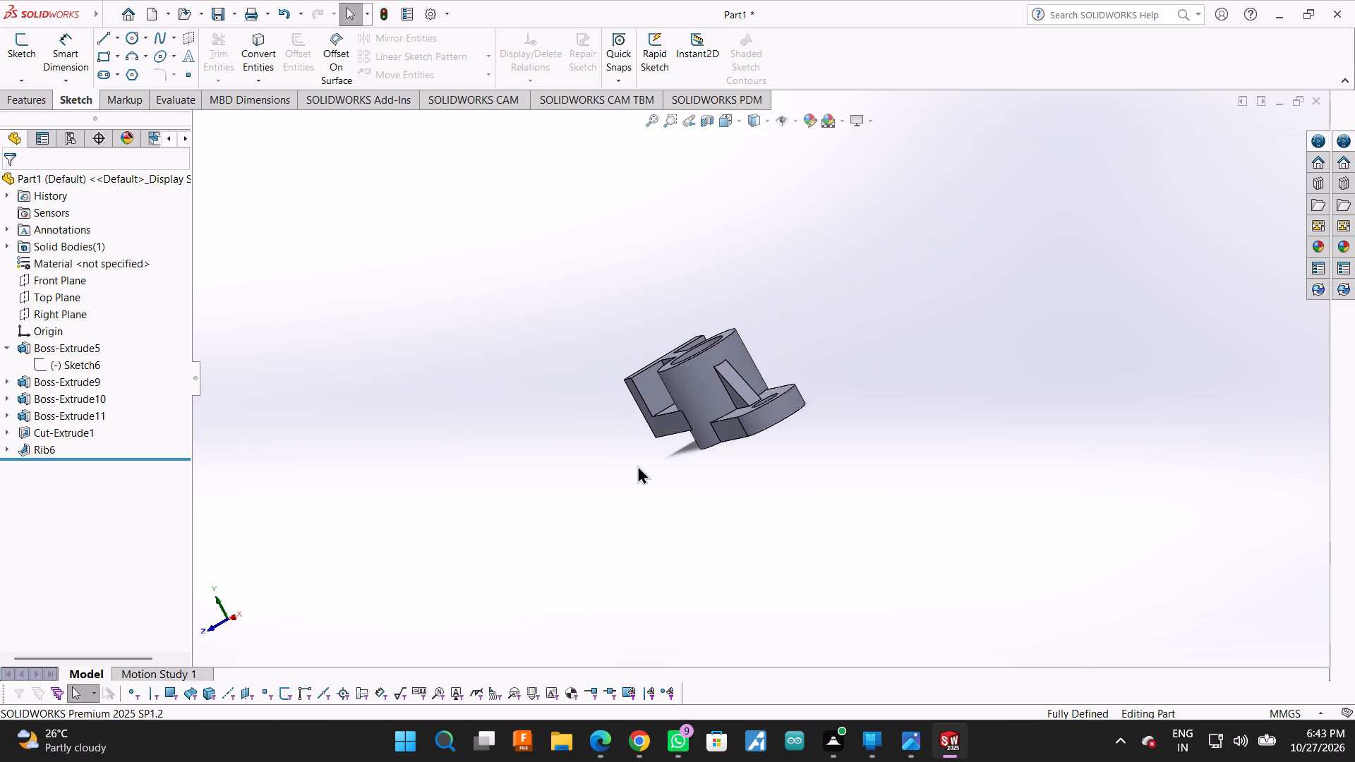
scroll(637, 465, "down", 1)
middle_click_drag(637, 465, 833, 452)
left_click(650, 344)
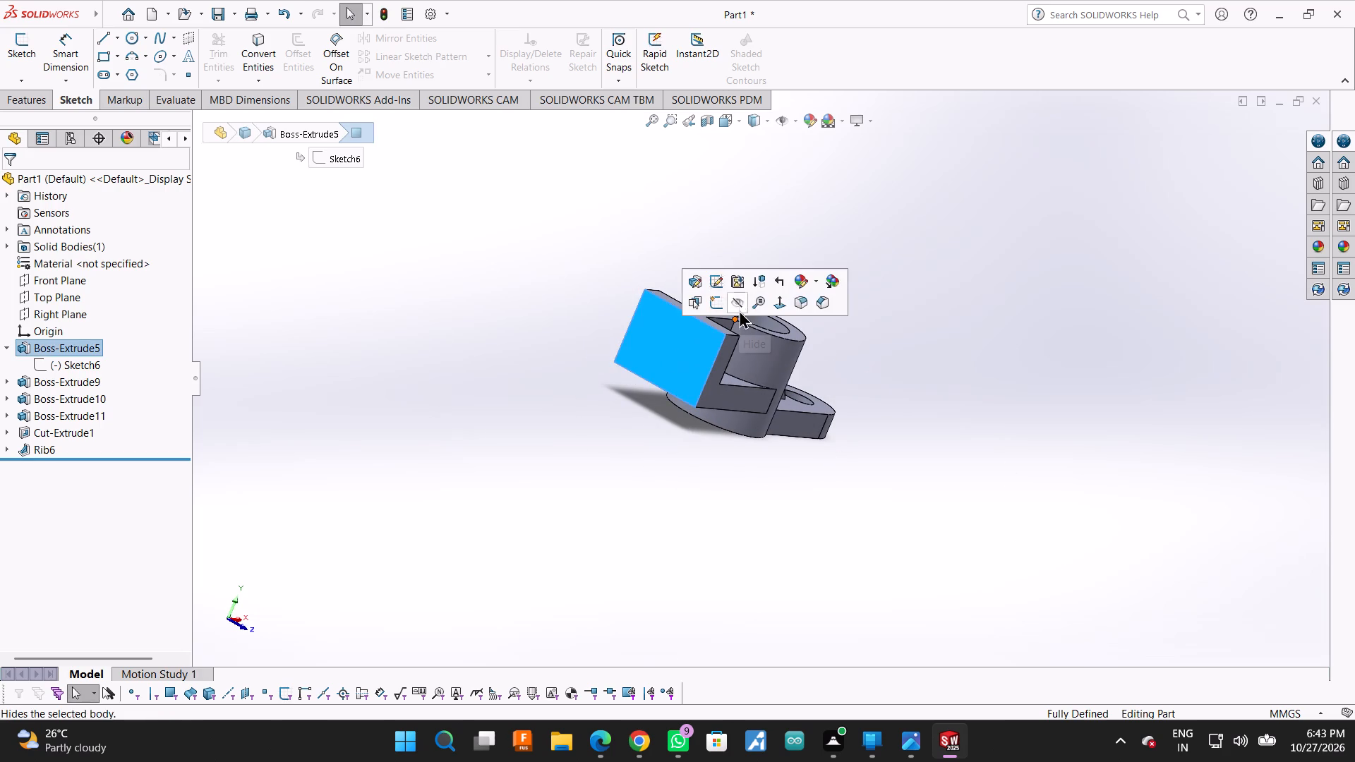
left_click(719, 302)
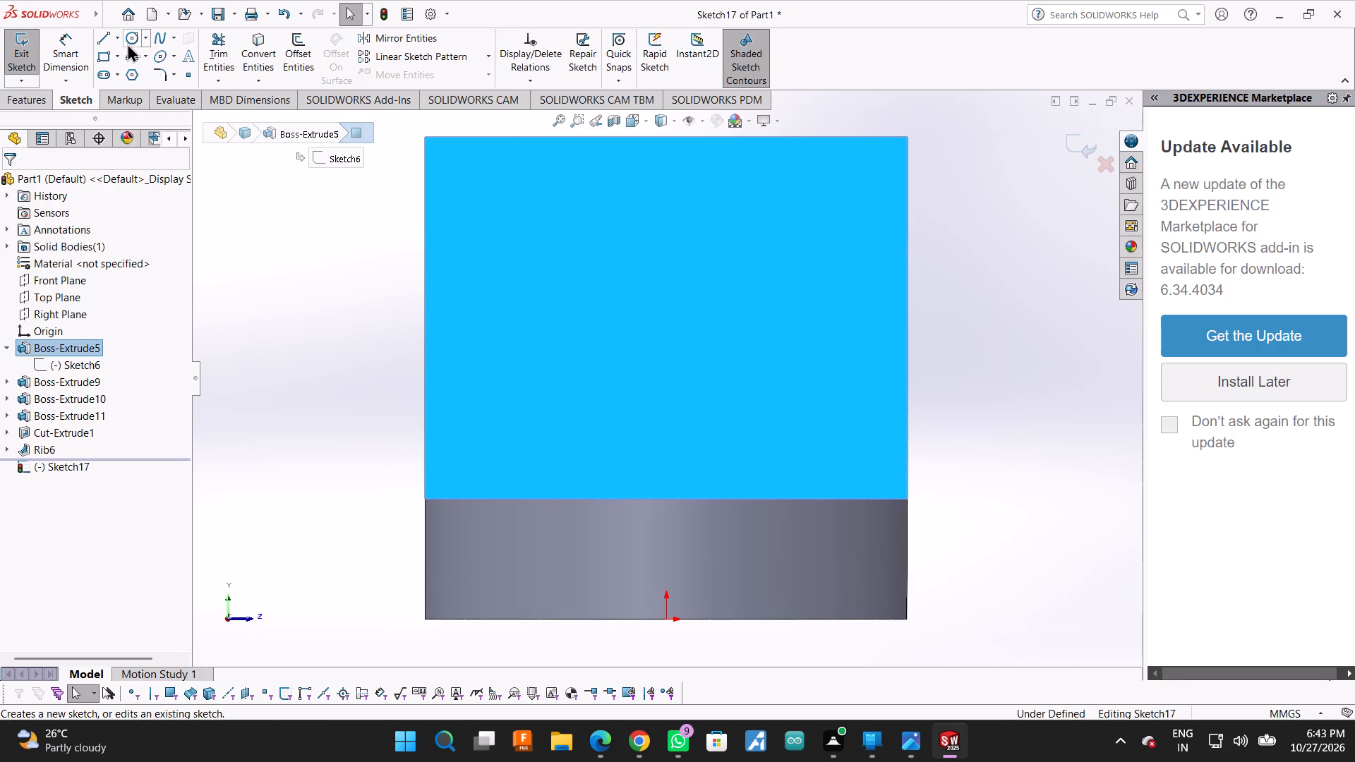
left_click(127, 43)
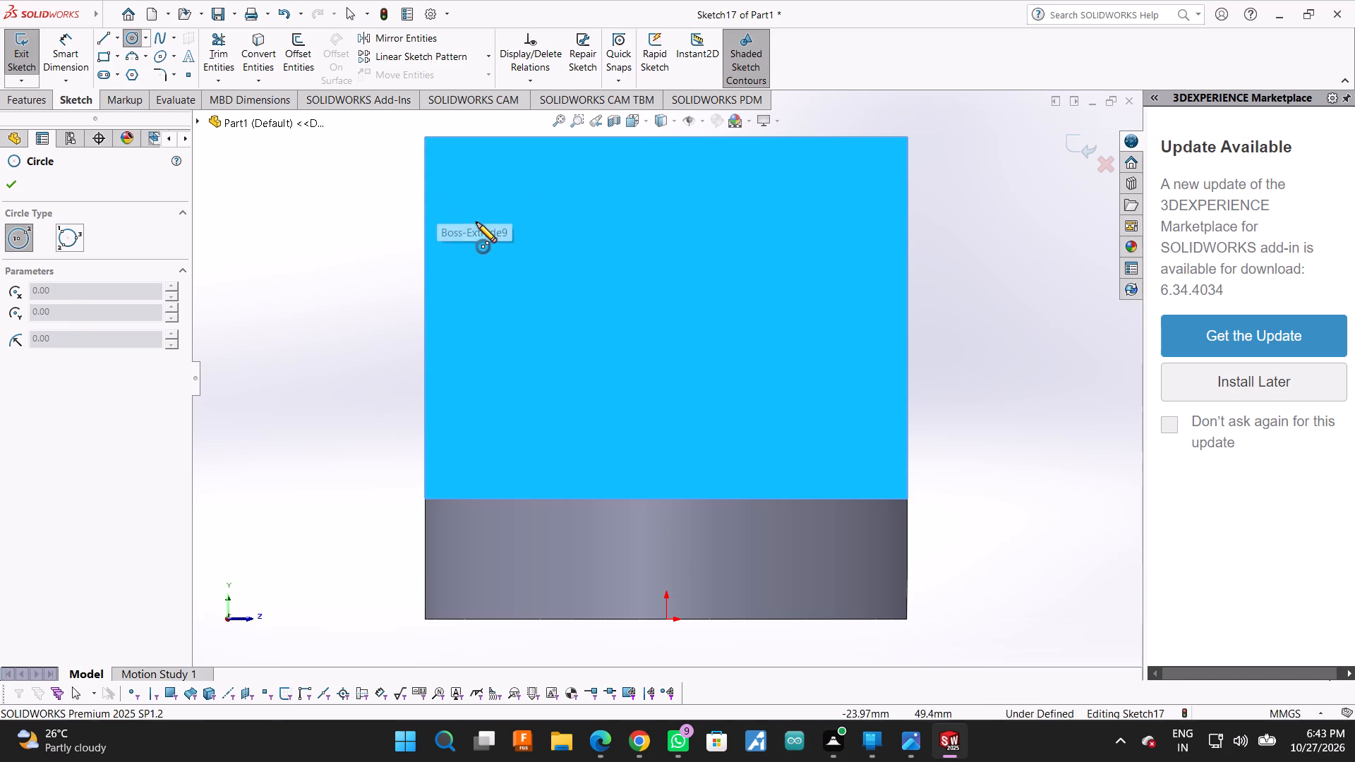
left_click(500, 217)
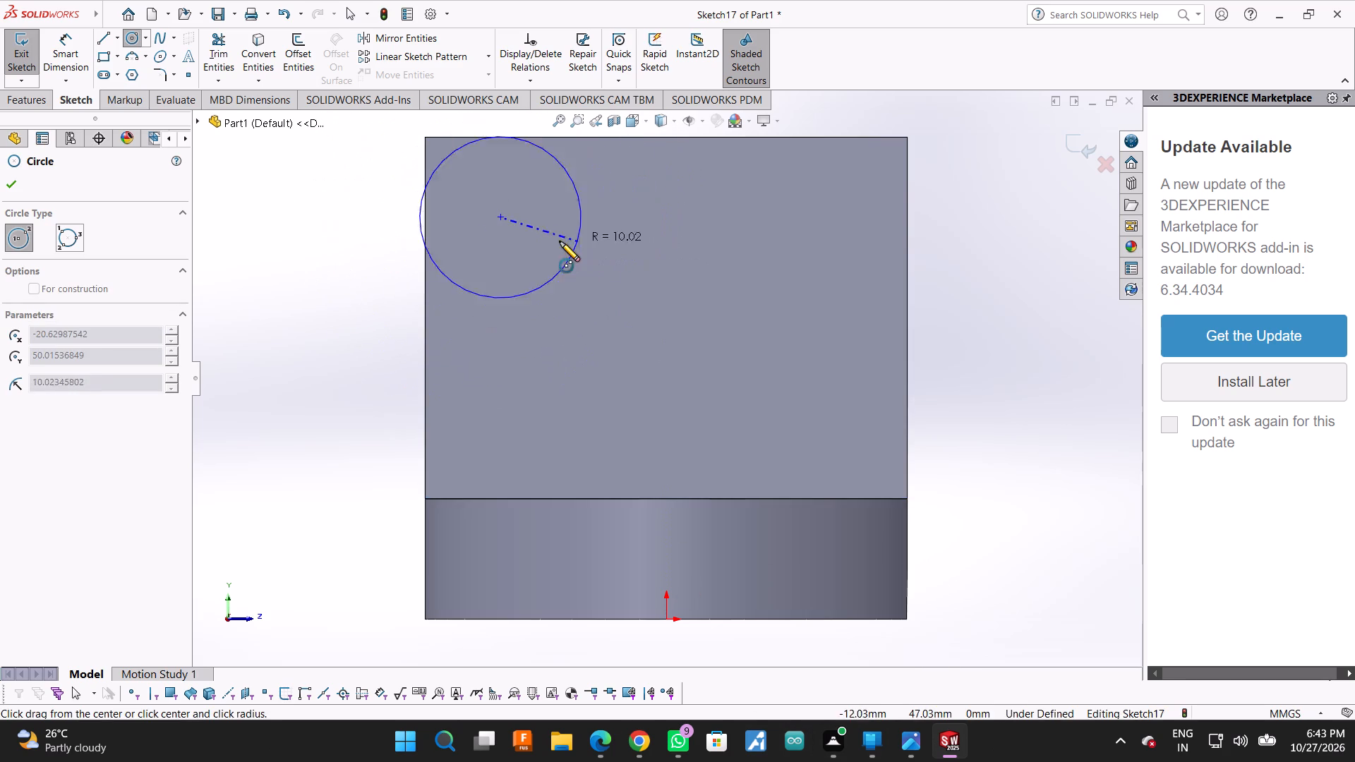
left_click(534, 236)
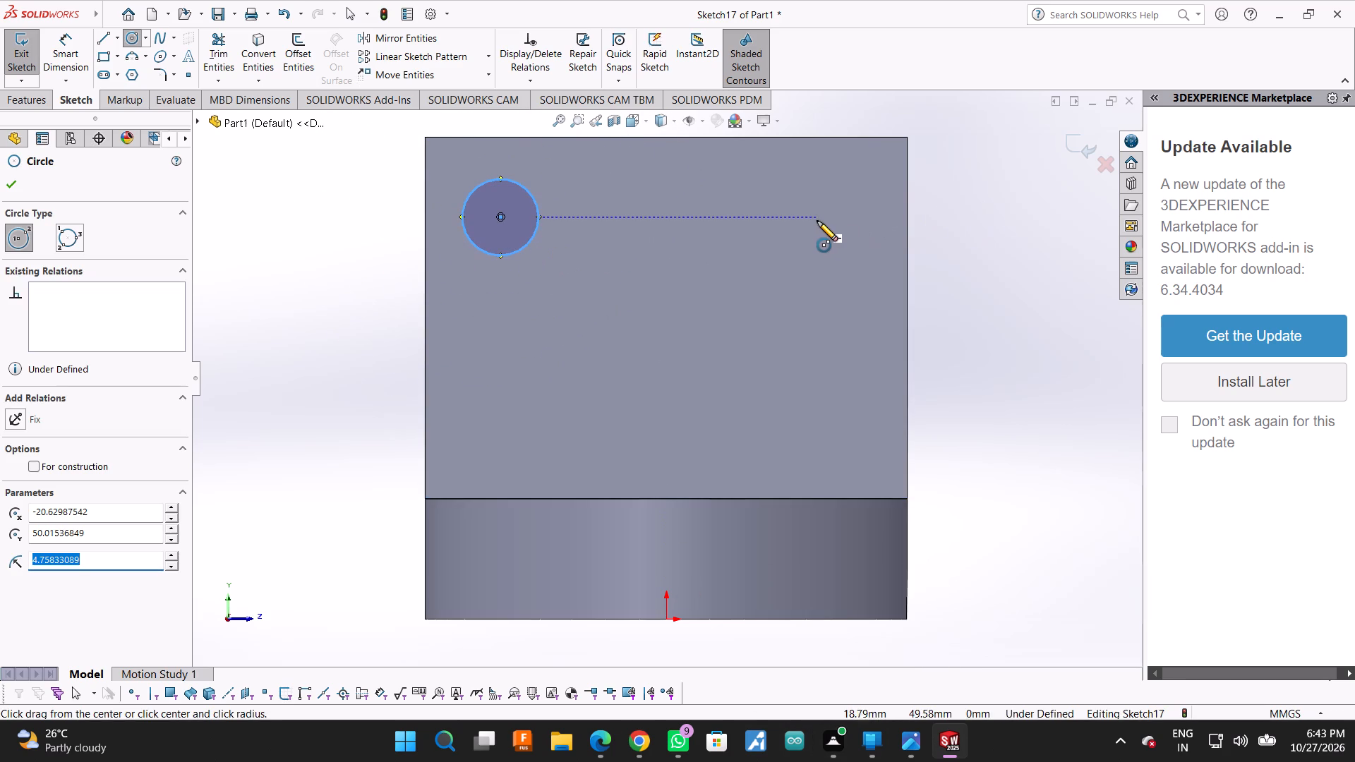
left_click(819, 220)
left_click(857, 238)
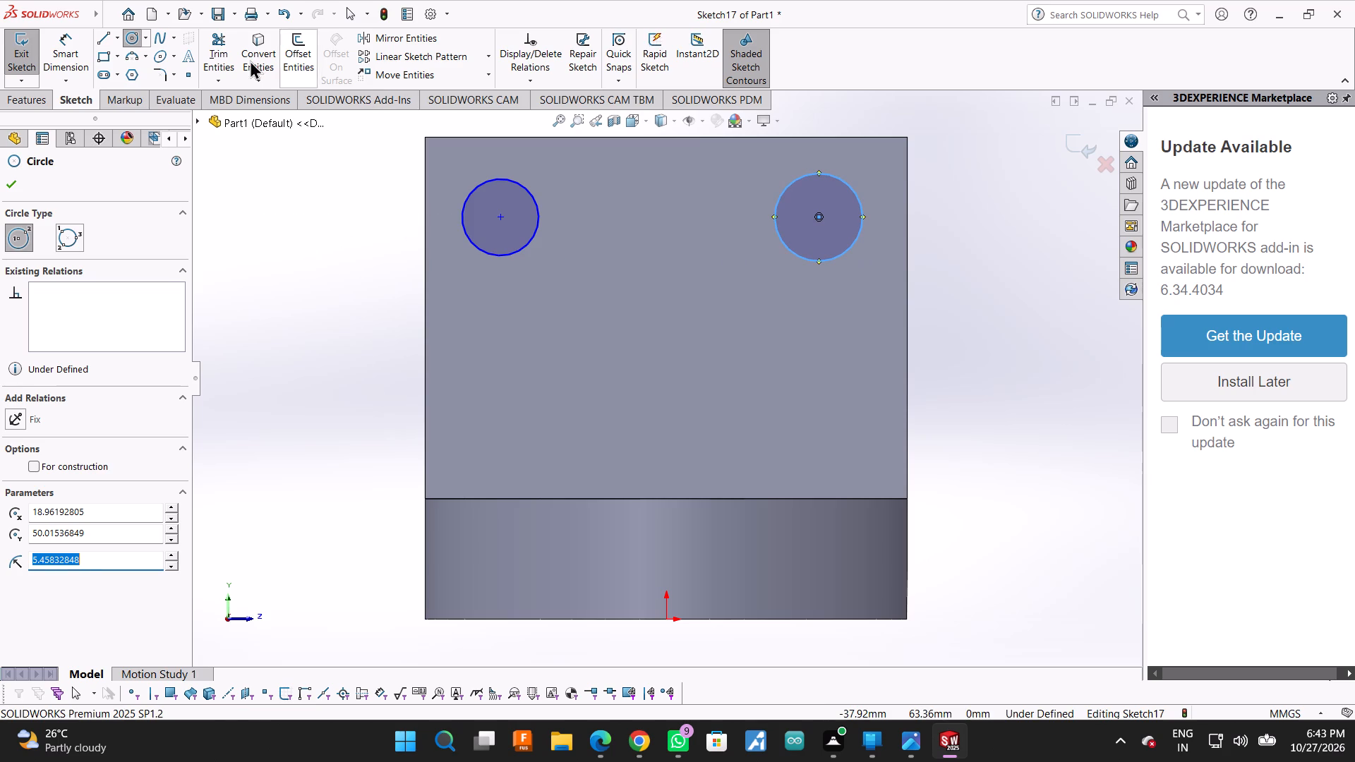
Dimension the left circle's centre 15 mm below the face's upper edge.
left_click(10, 173)
left_click(10, 176)
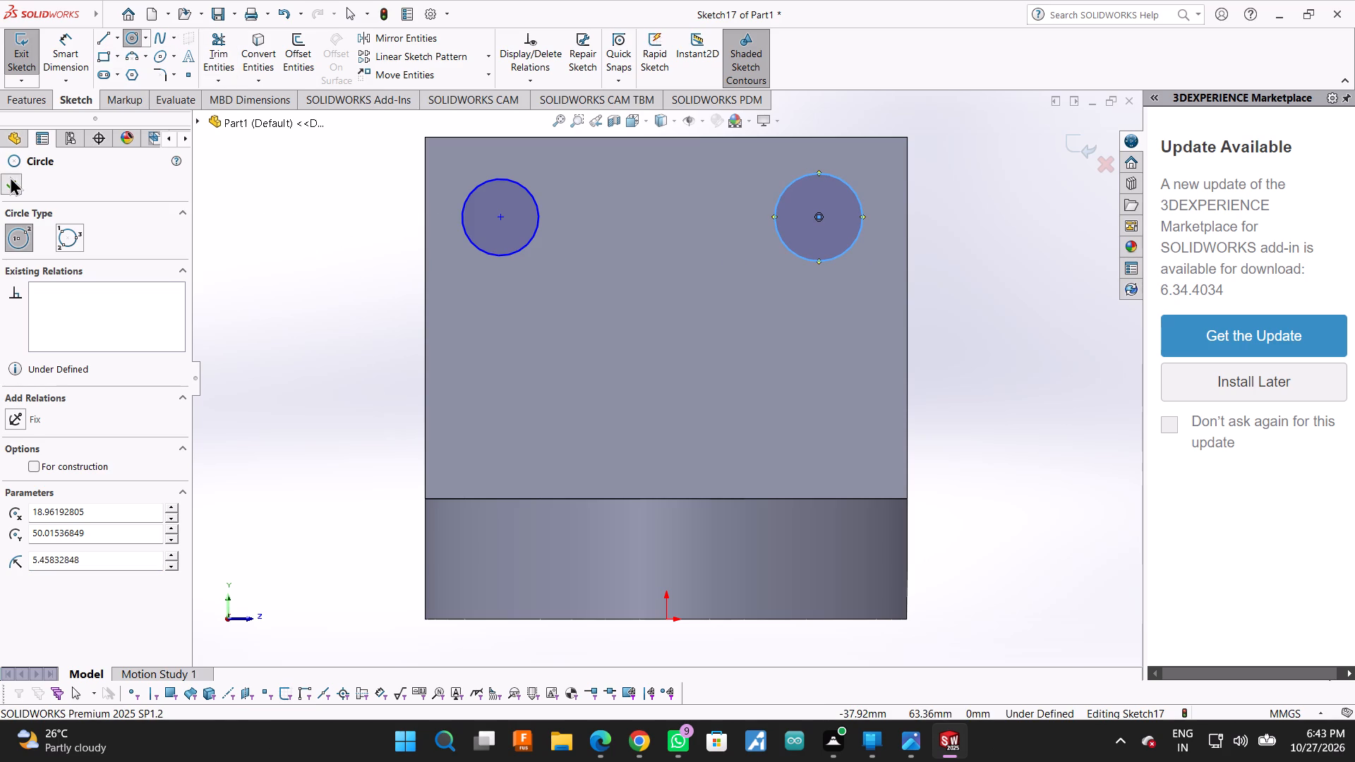
left_click(81, 54)
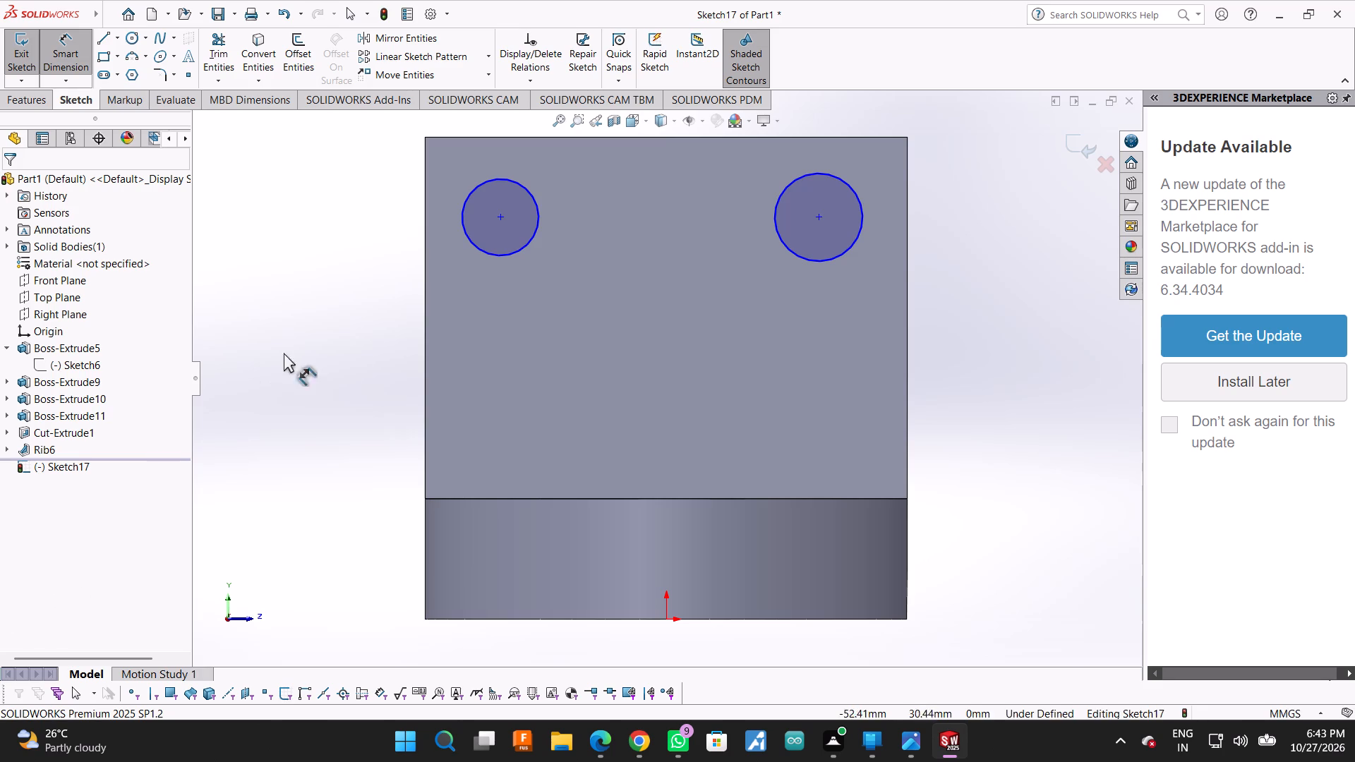
left_click(500, 216)
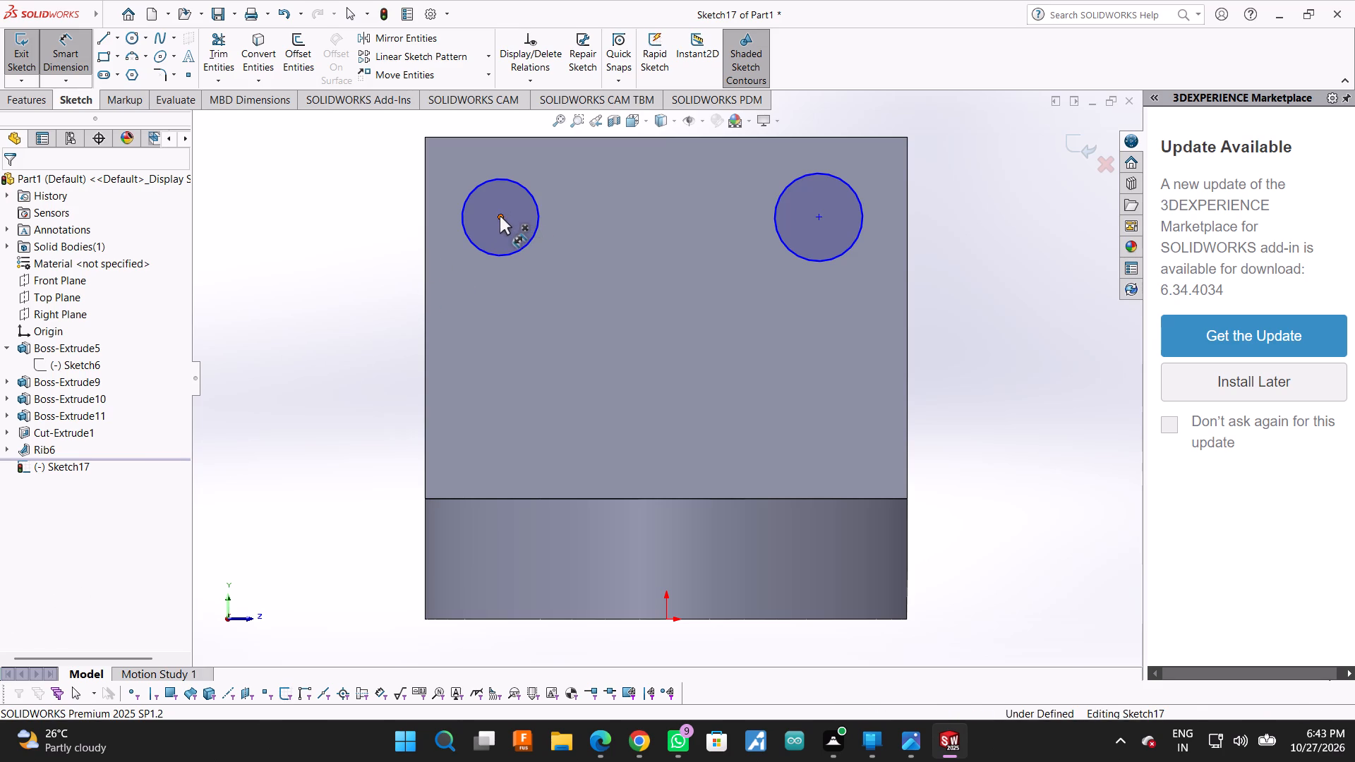
left_click(507, 138)
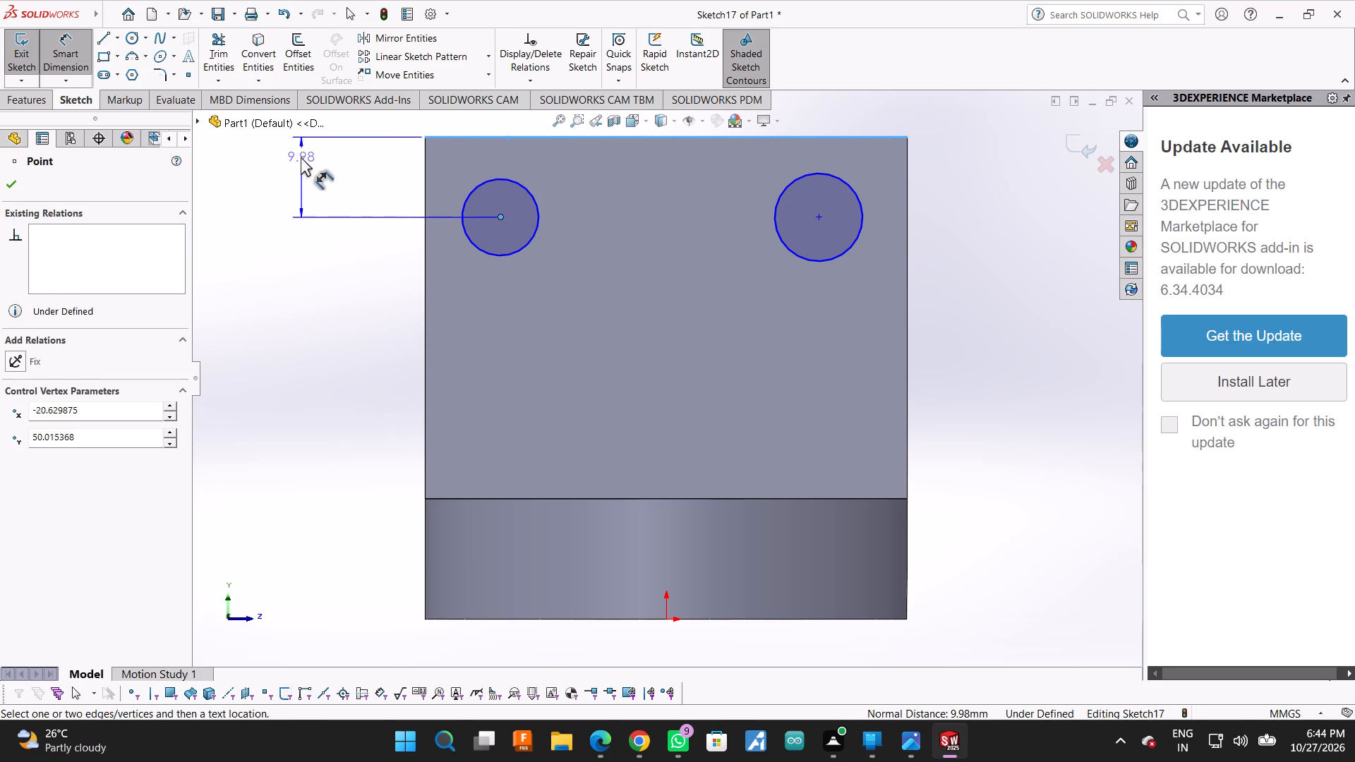
left_click(300, 157)
type("15")
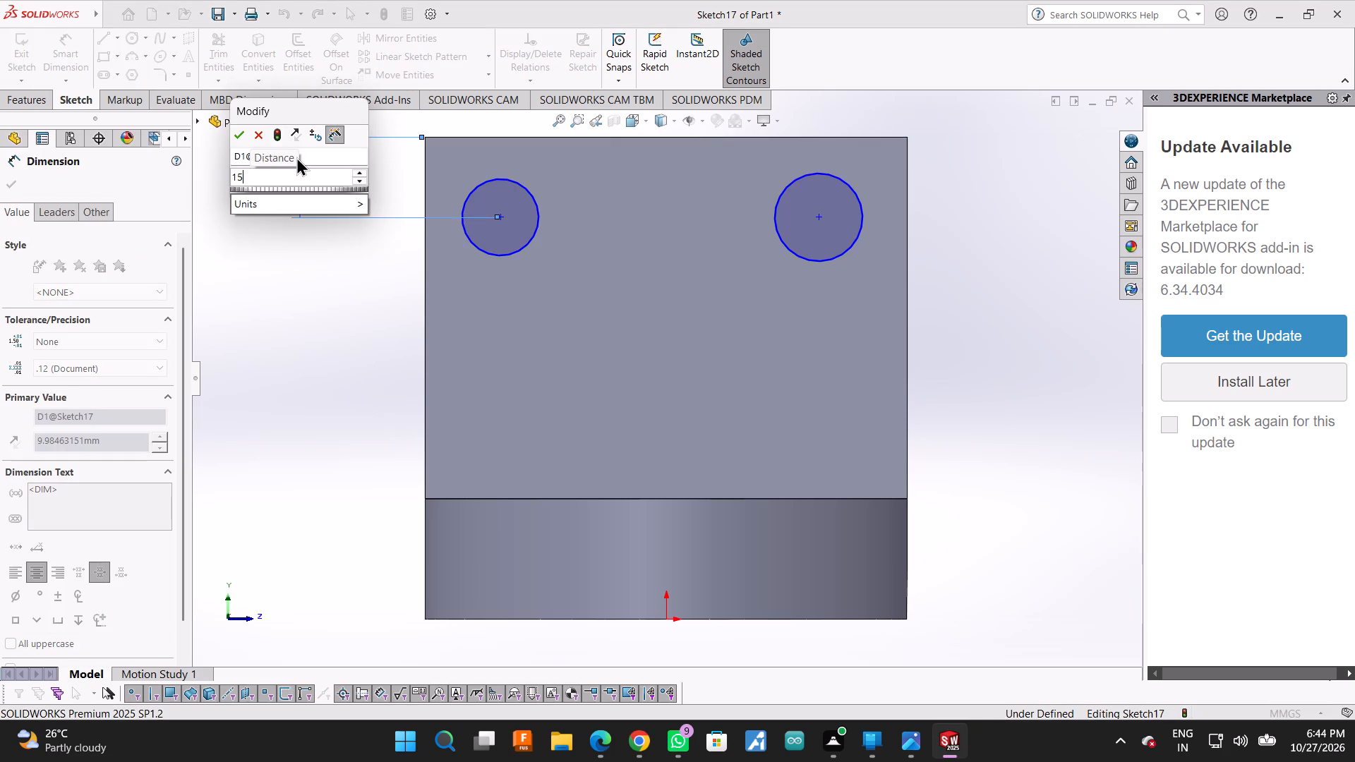
key("Return")
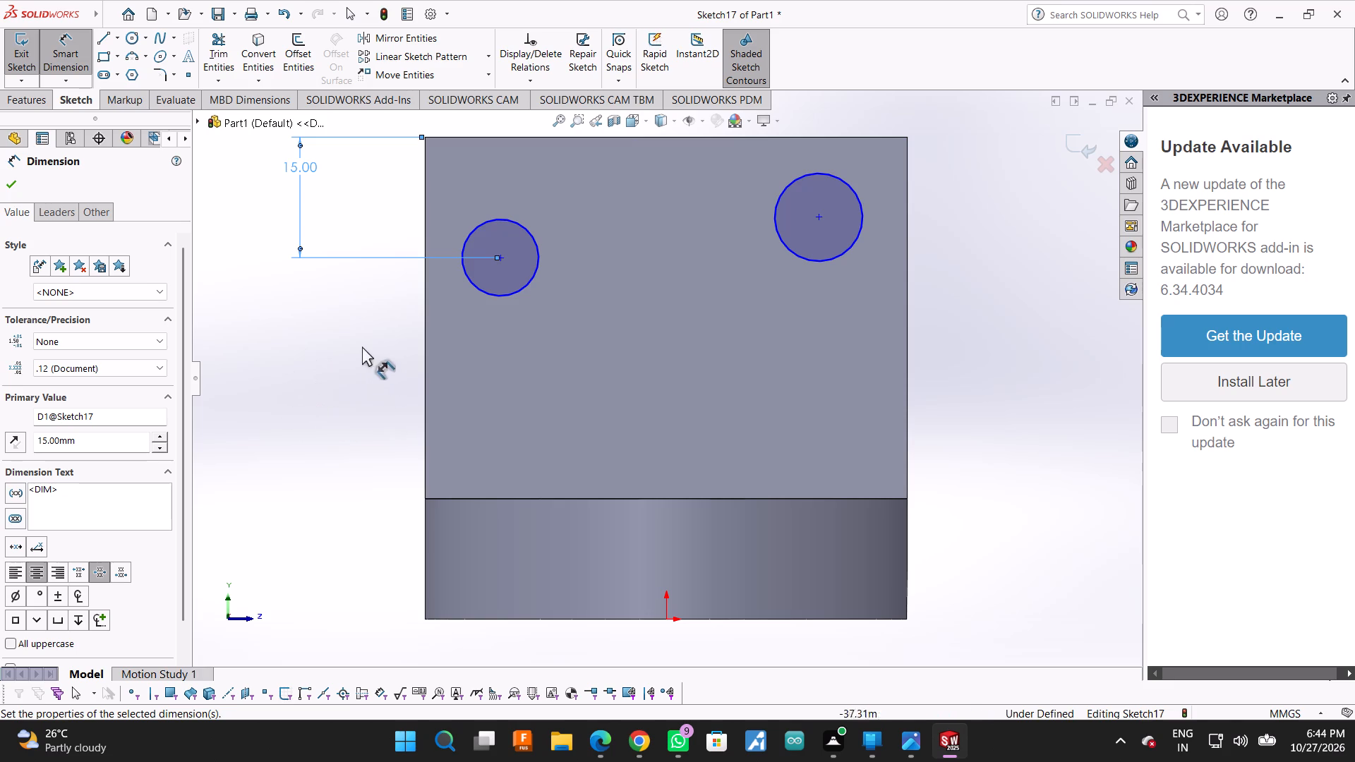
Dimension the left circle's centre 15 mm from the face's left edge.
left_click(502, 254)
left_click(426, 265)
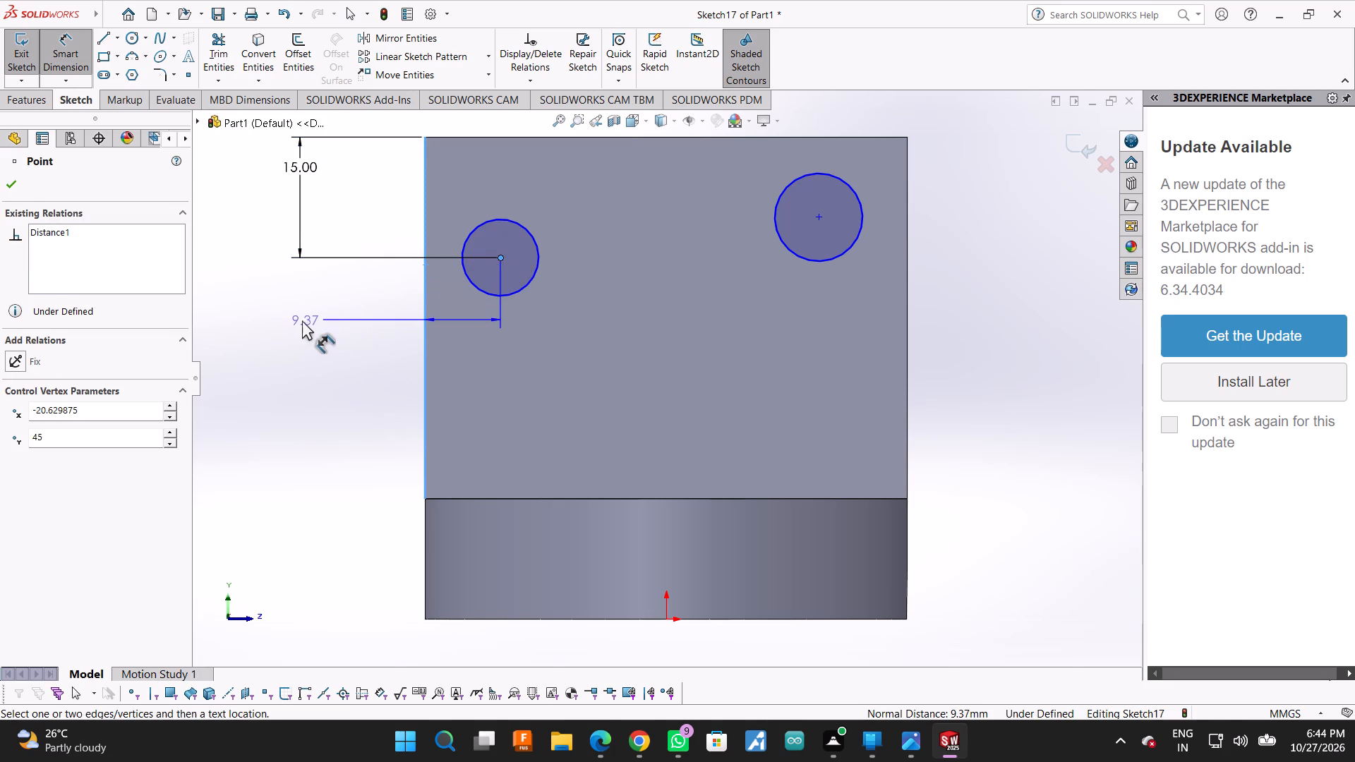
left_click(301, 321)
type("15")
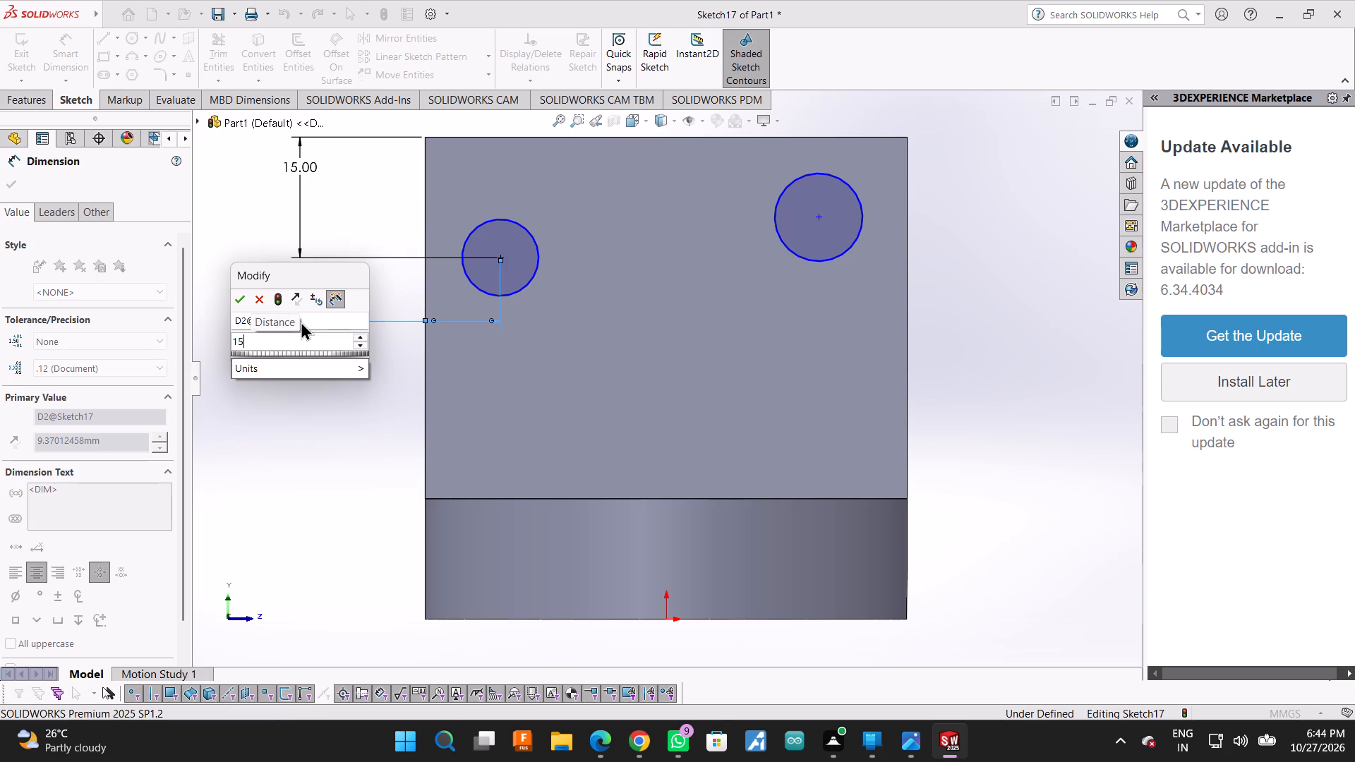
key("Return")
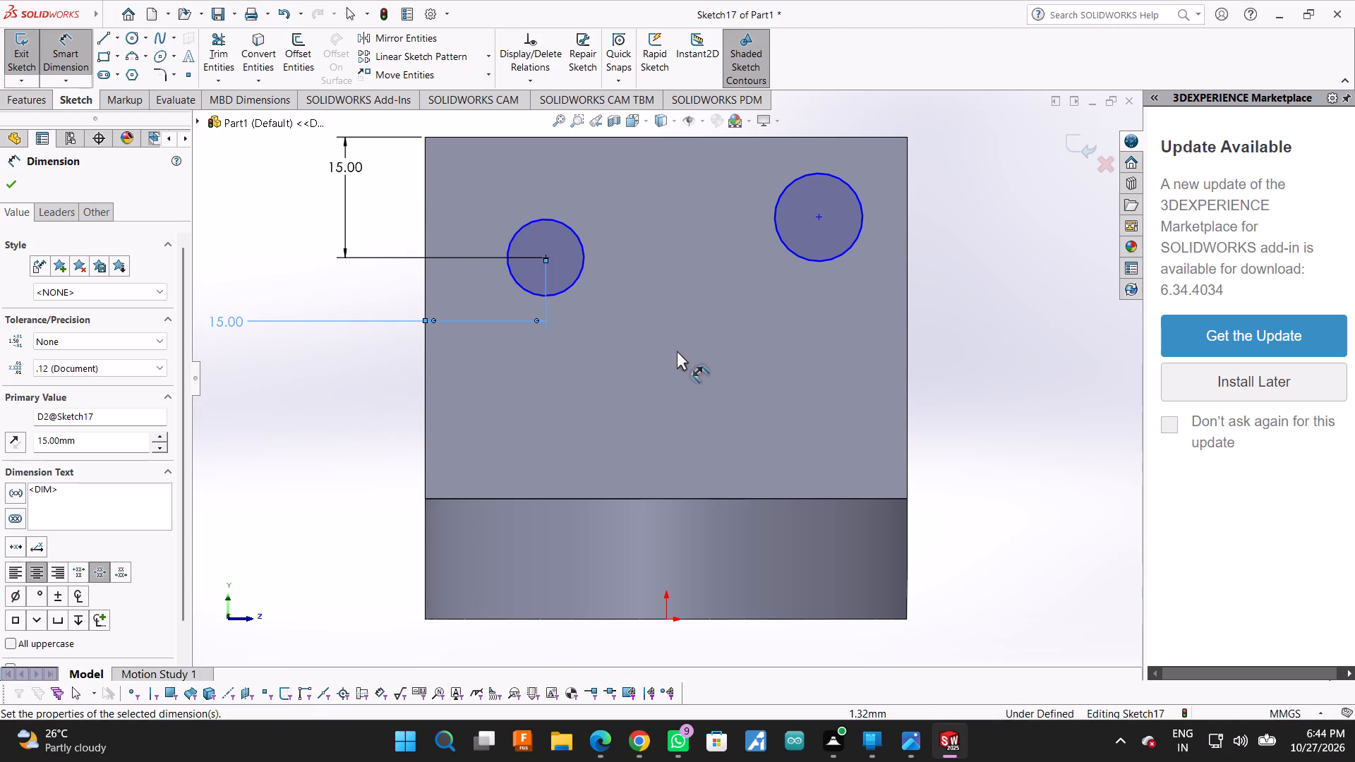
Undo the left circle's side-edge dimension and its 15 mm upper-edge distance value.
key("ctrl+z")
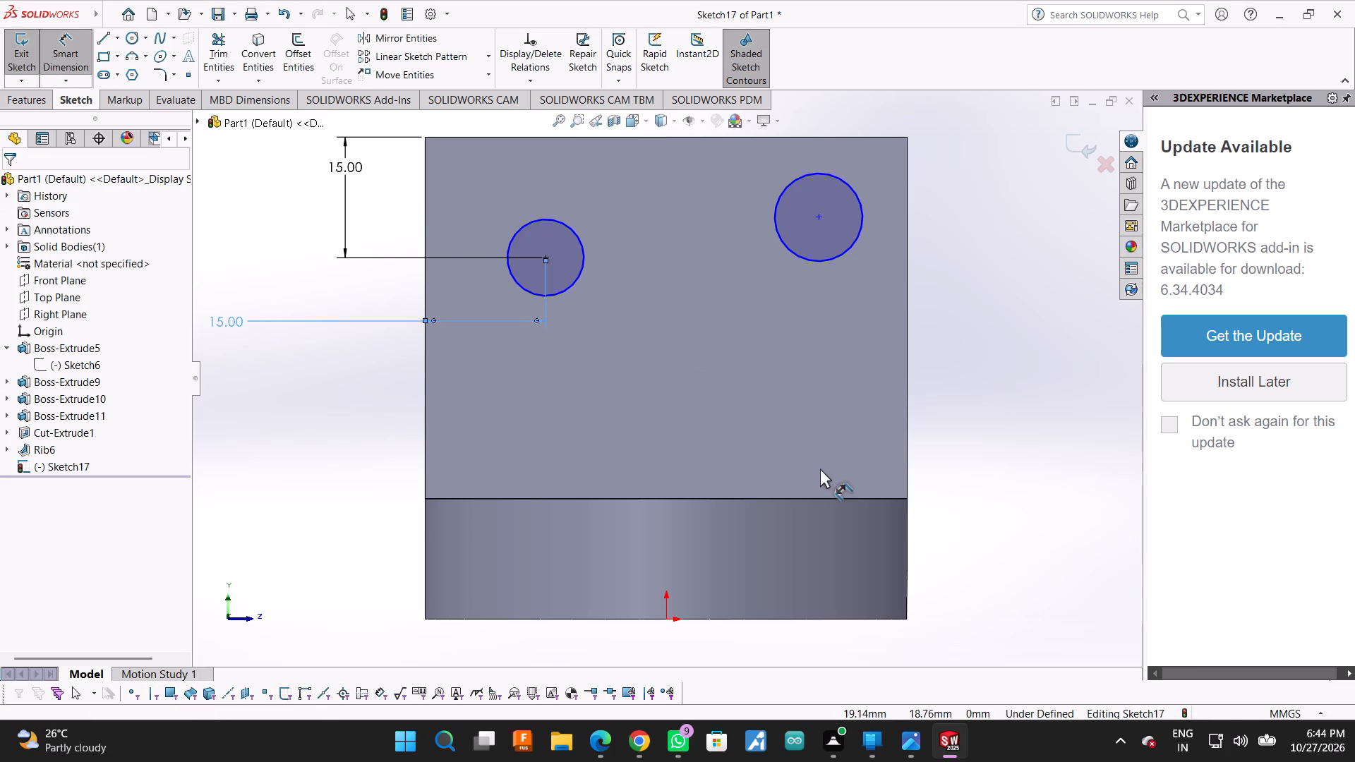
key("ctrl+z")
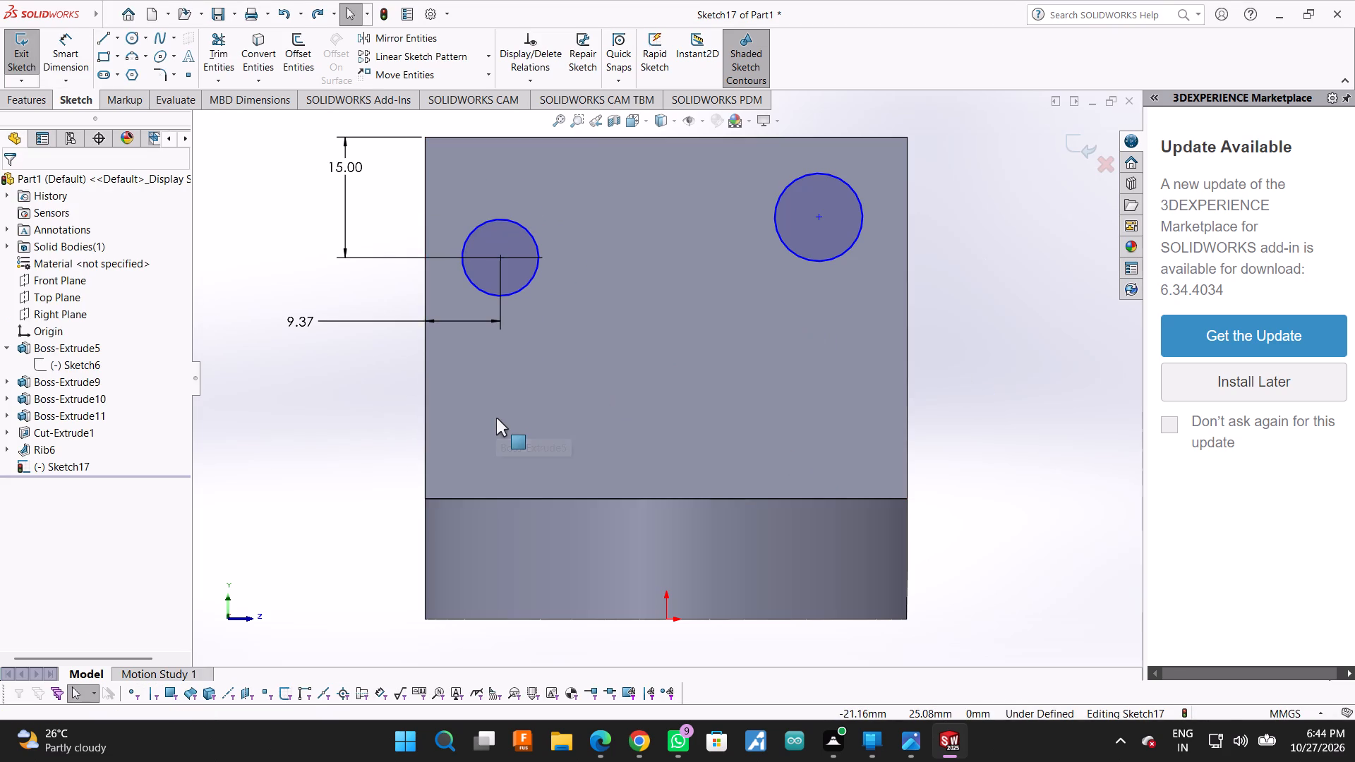
Set the left circle centre's distance from the face's upper edge to 15 mm.
left_click(299, 199)
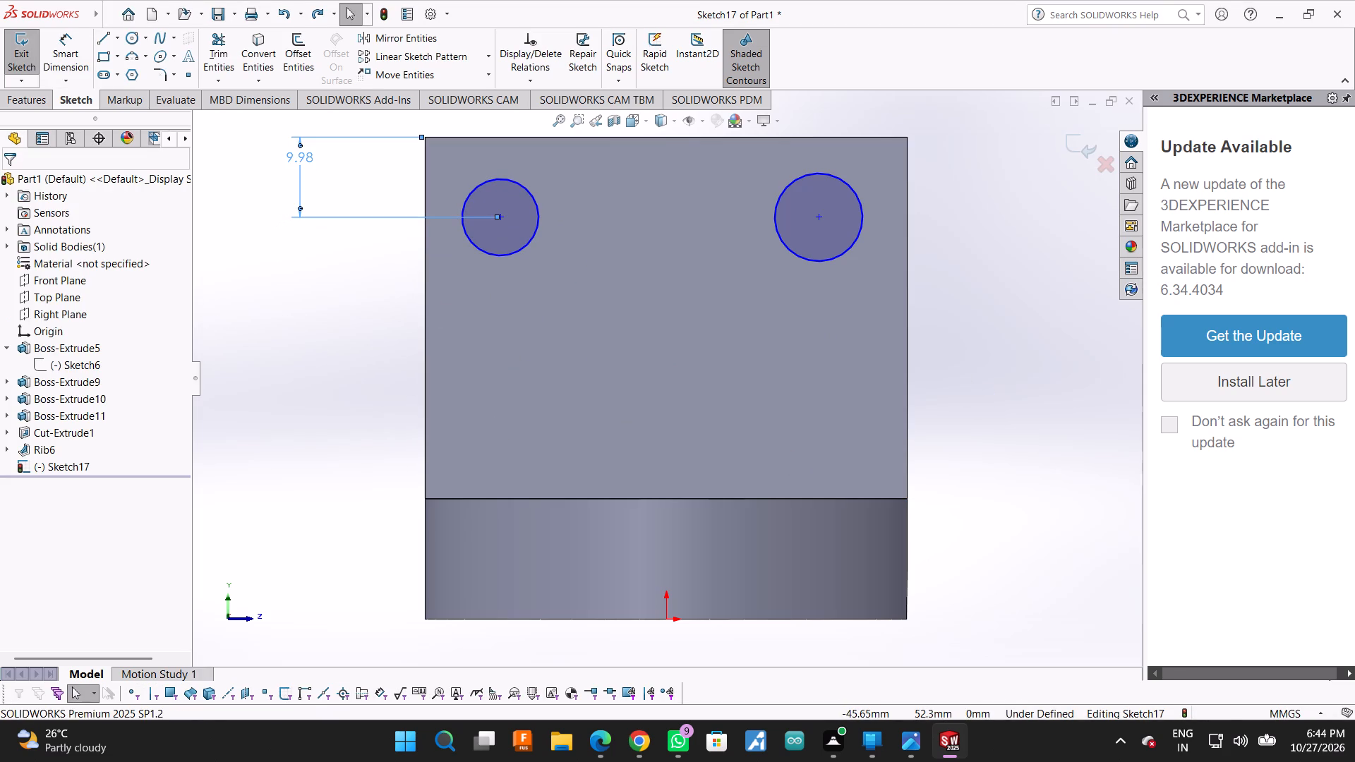
double_click(112, 434)
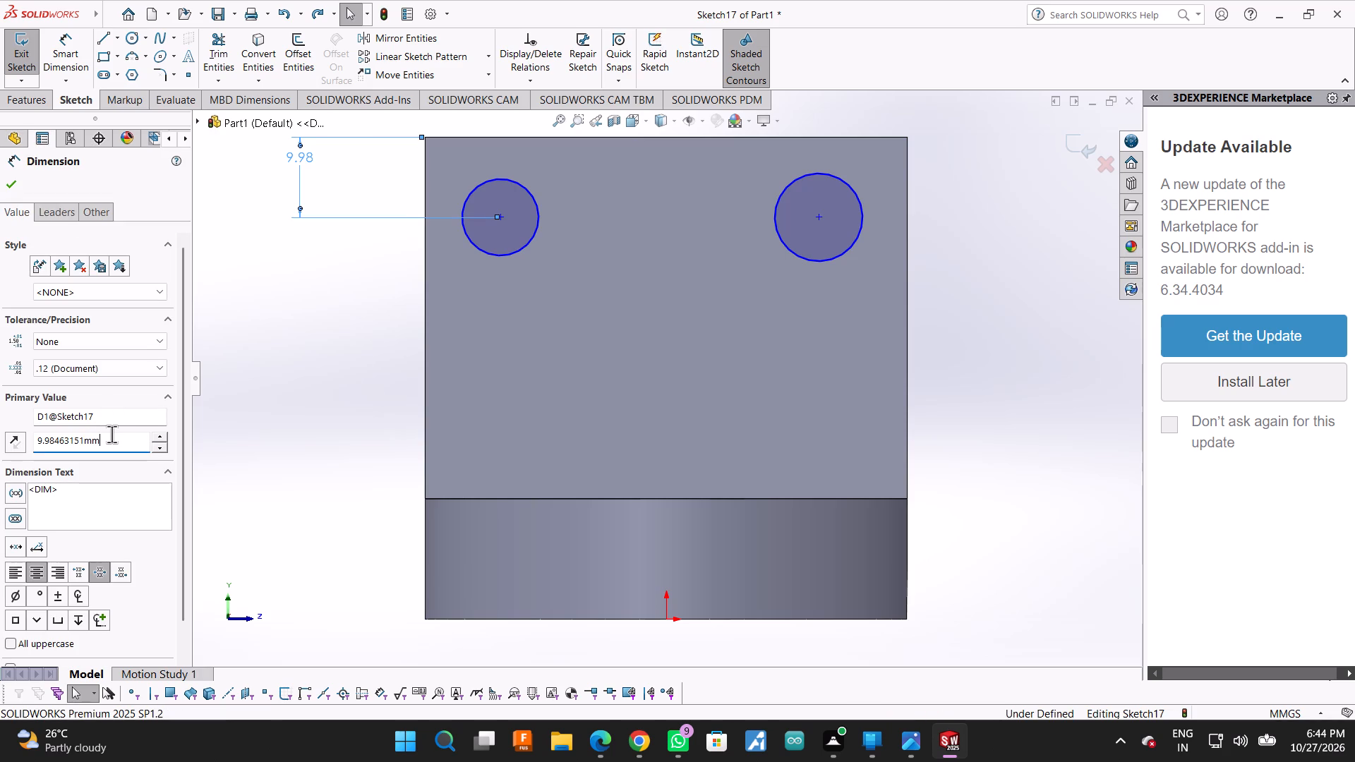
type("15")
key("Return")
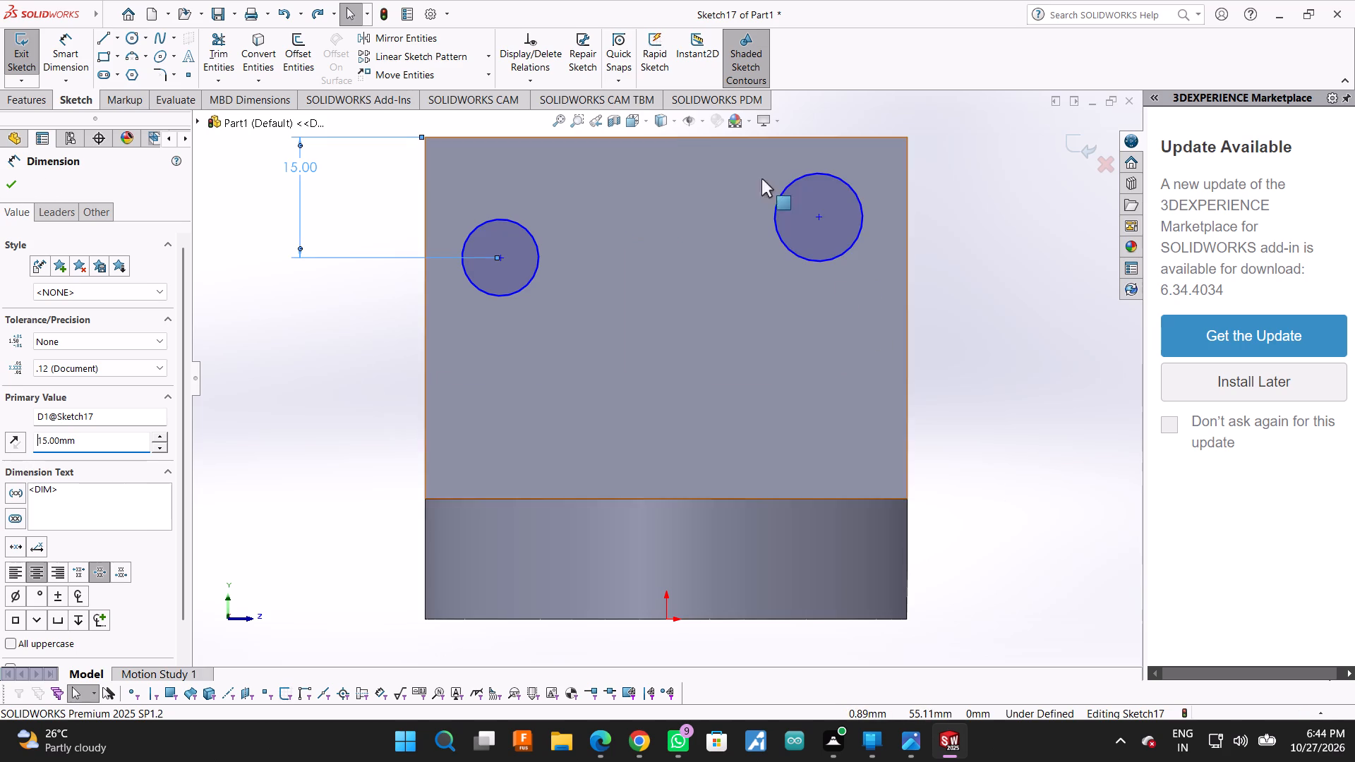
Dimension the right circle's centre 15 mm below the face's upper edge.
left_click(819, 216)
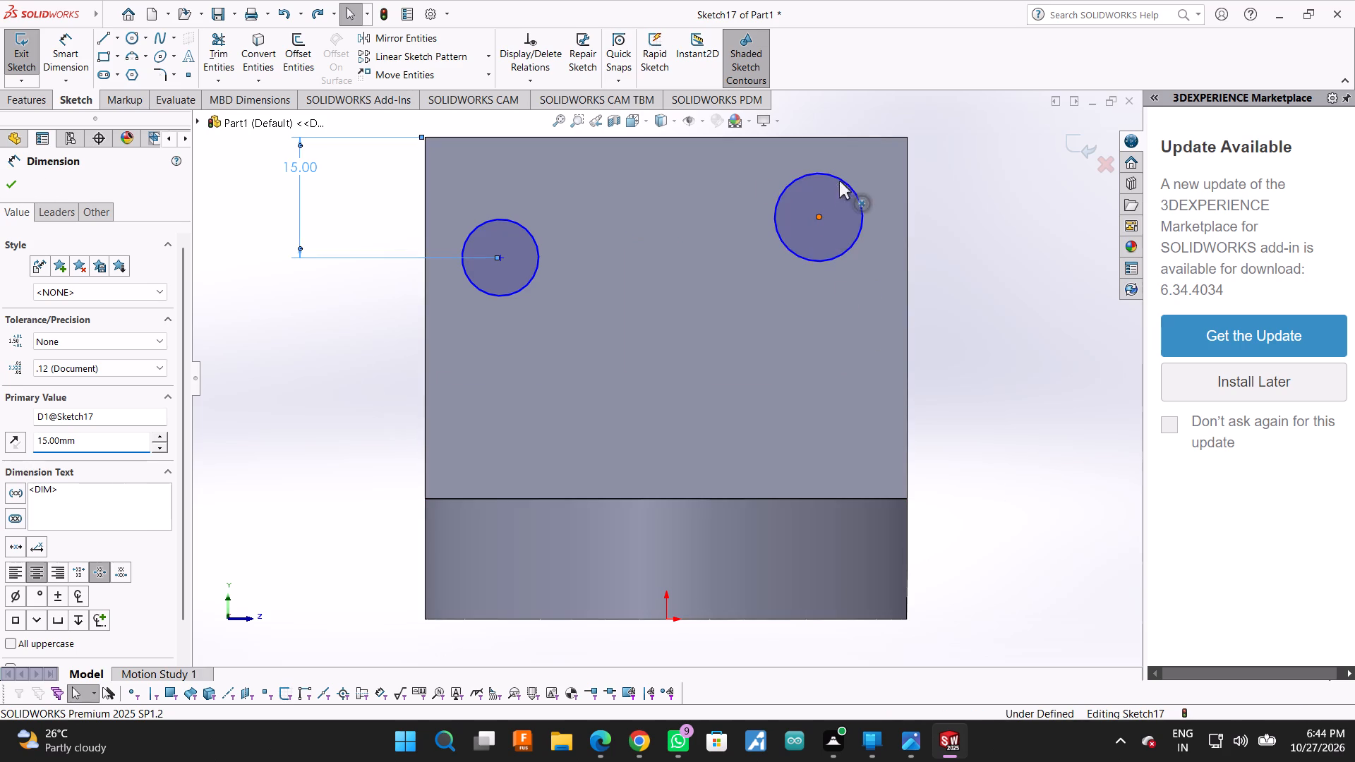
left_click(842, 139)
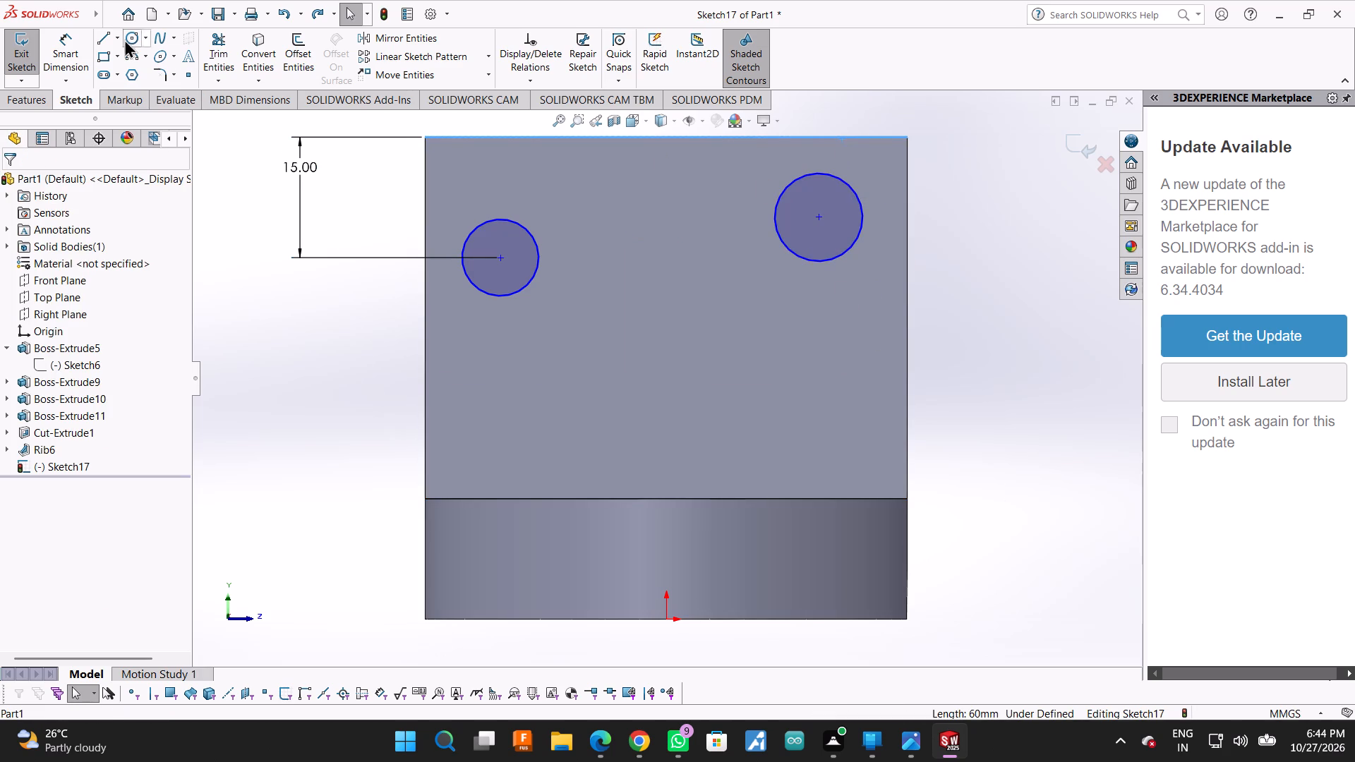
left_click(81, 41)
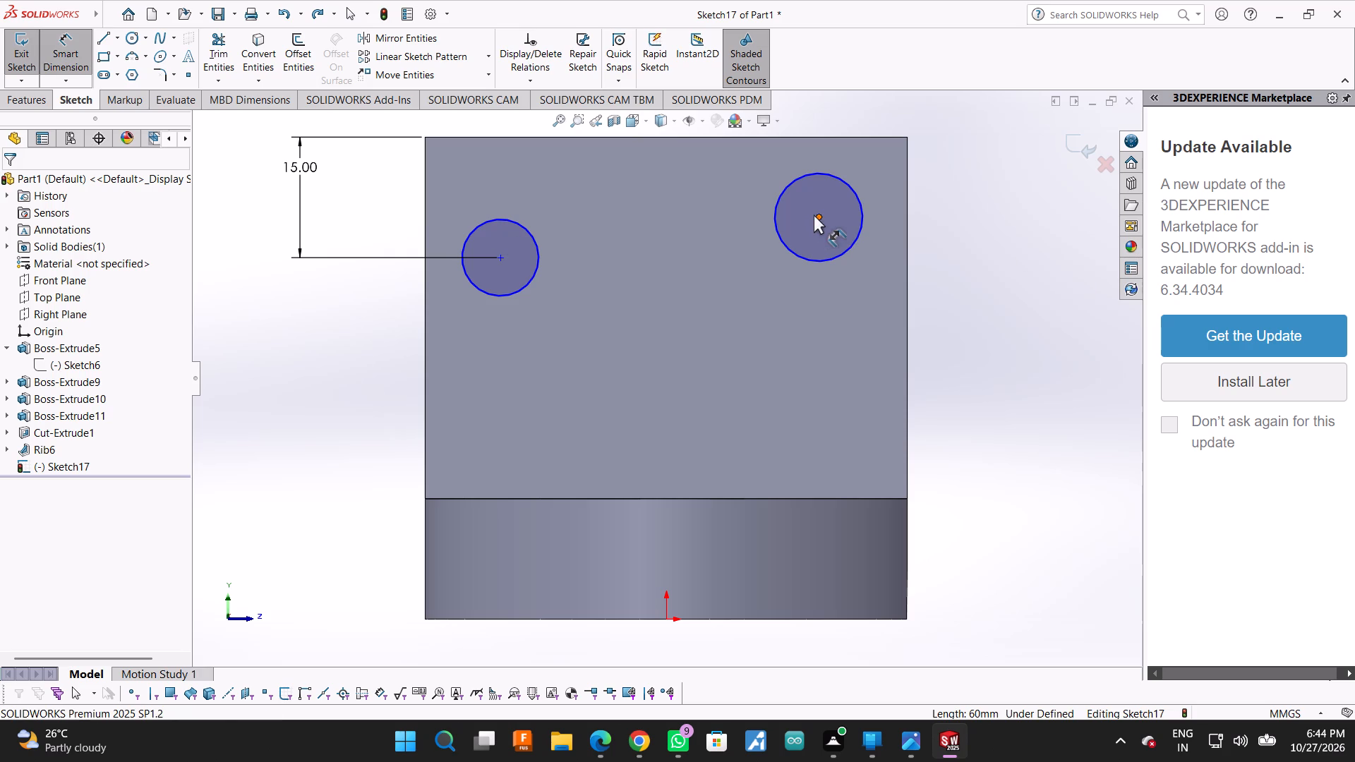
left_click(817, 215)
left_click(821, 138)
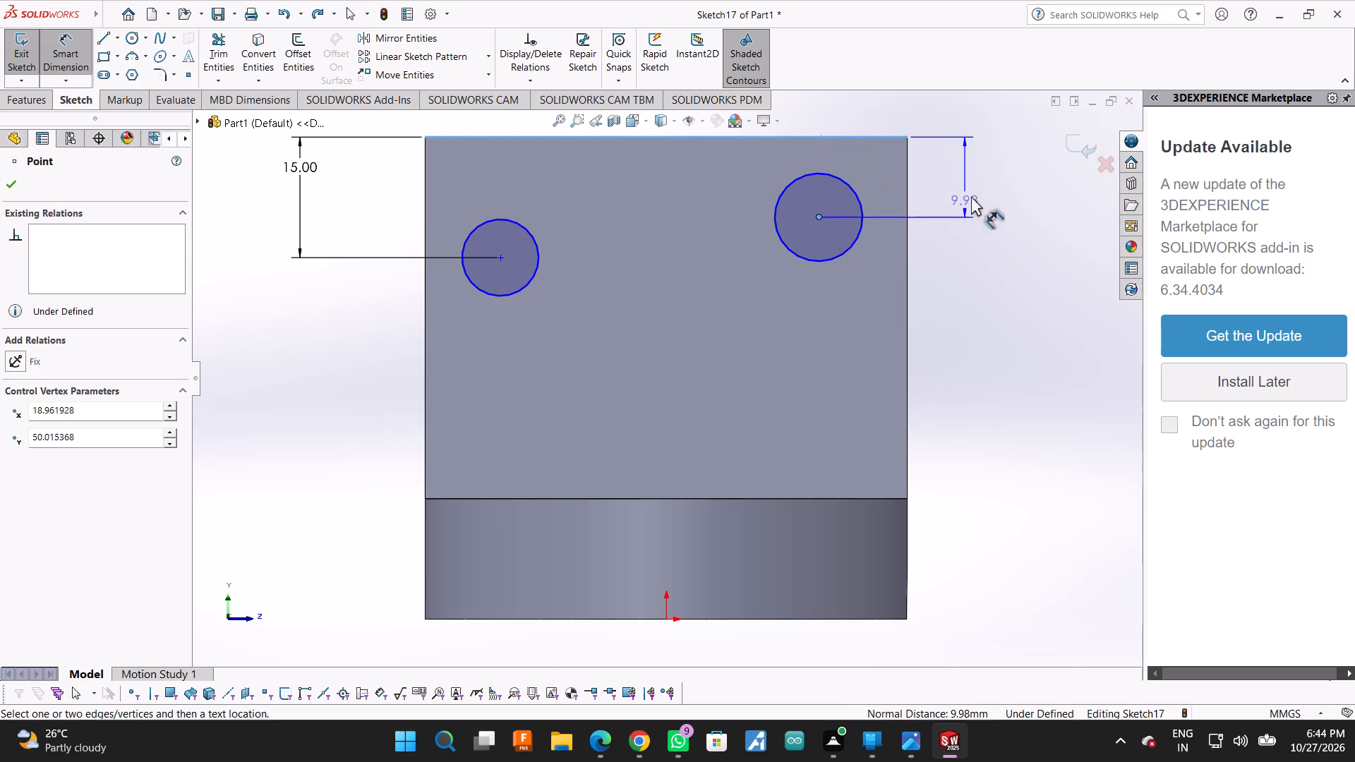
left_click(988, 195)
type("15")
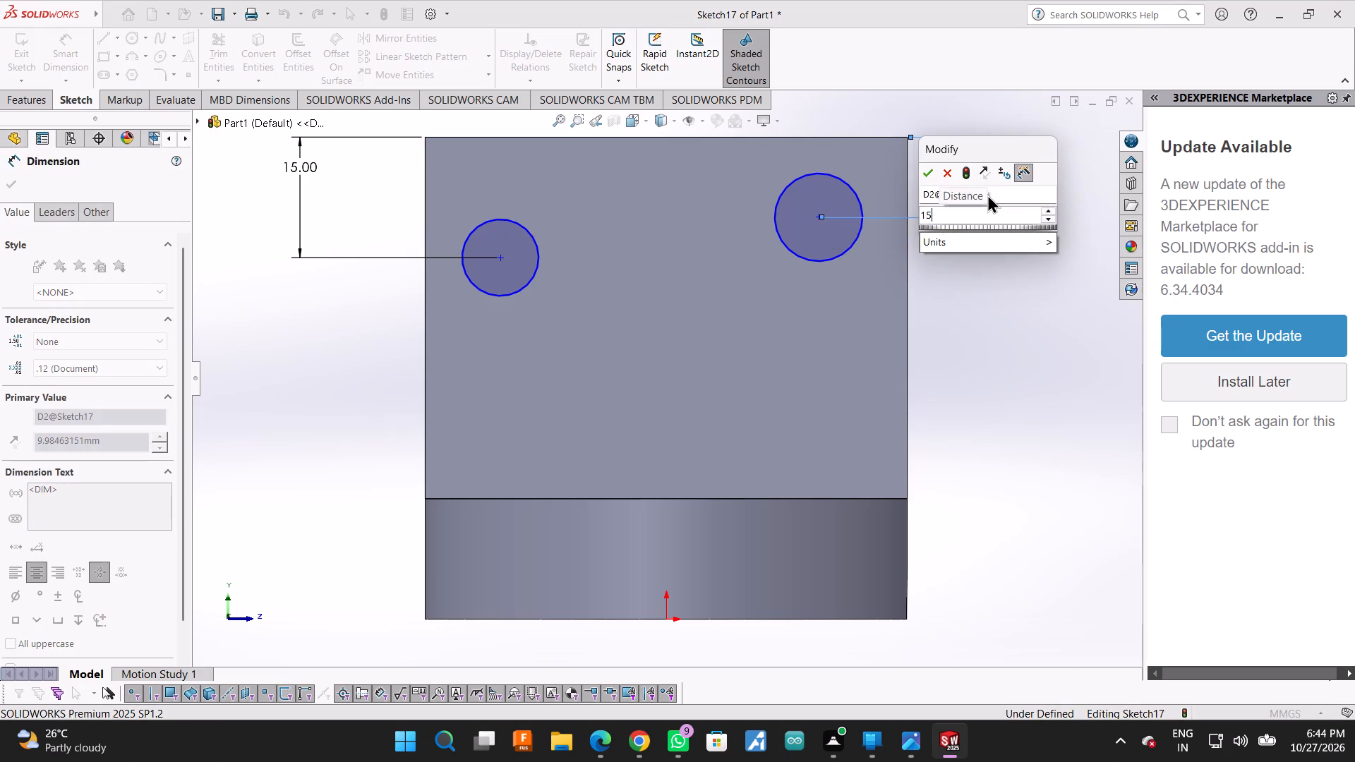
key("Return")
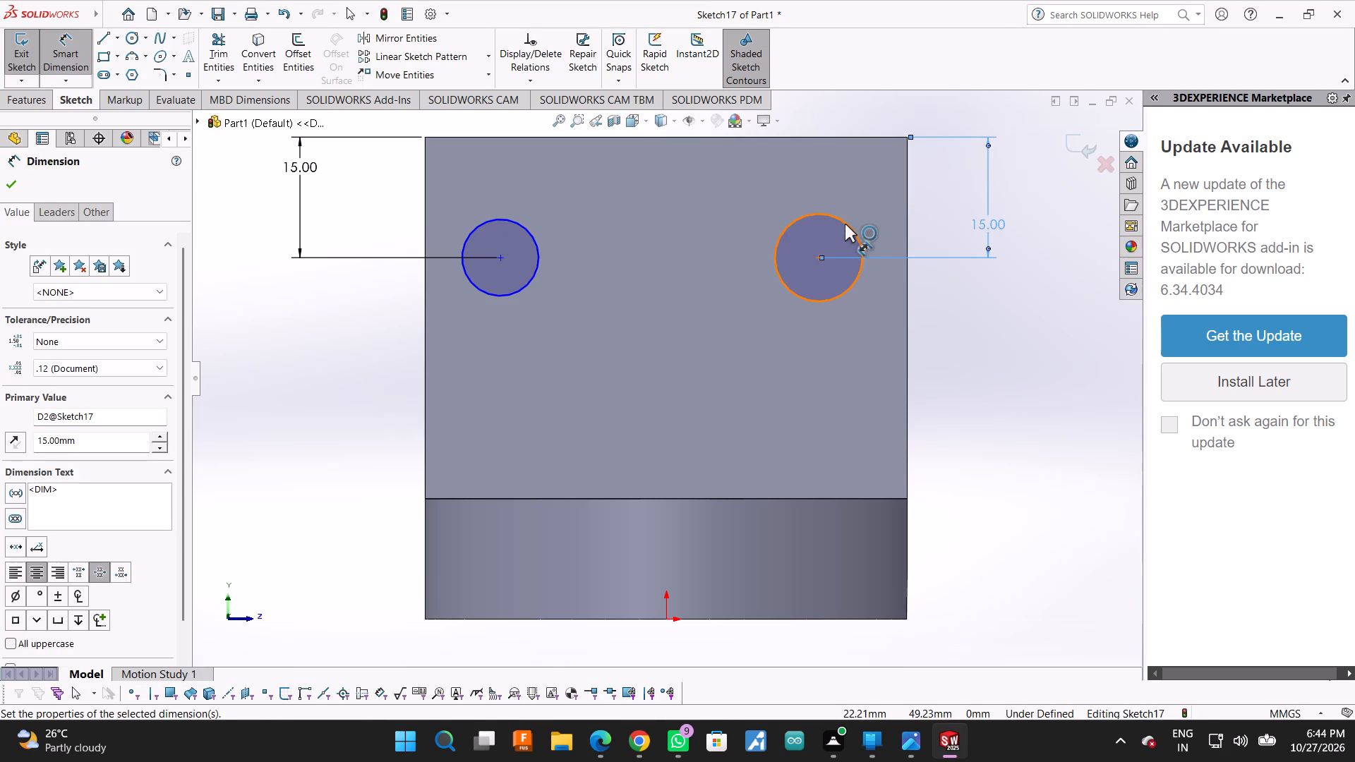
Dimension both circles on the L-shaped arm's end face with a 16 mm diameter.
left_click(845, 224)
left_click(1026, 312)
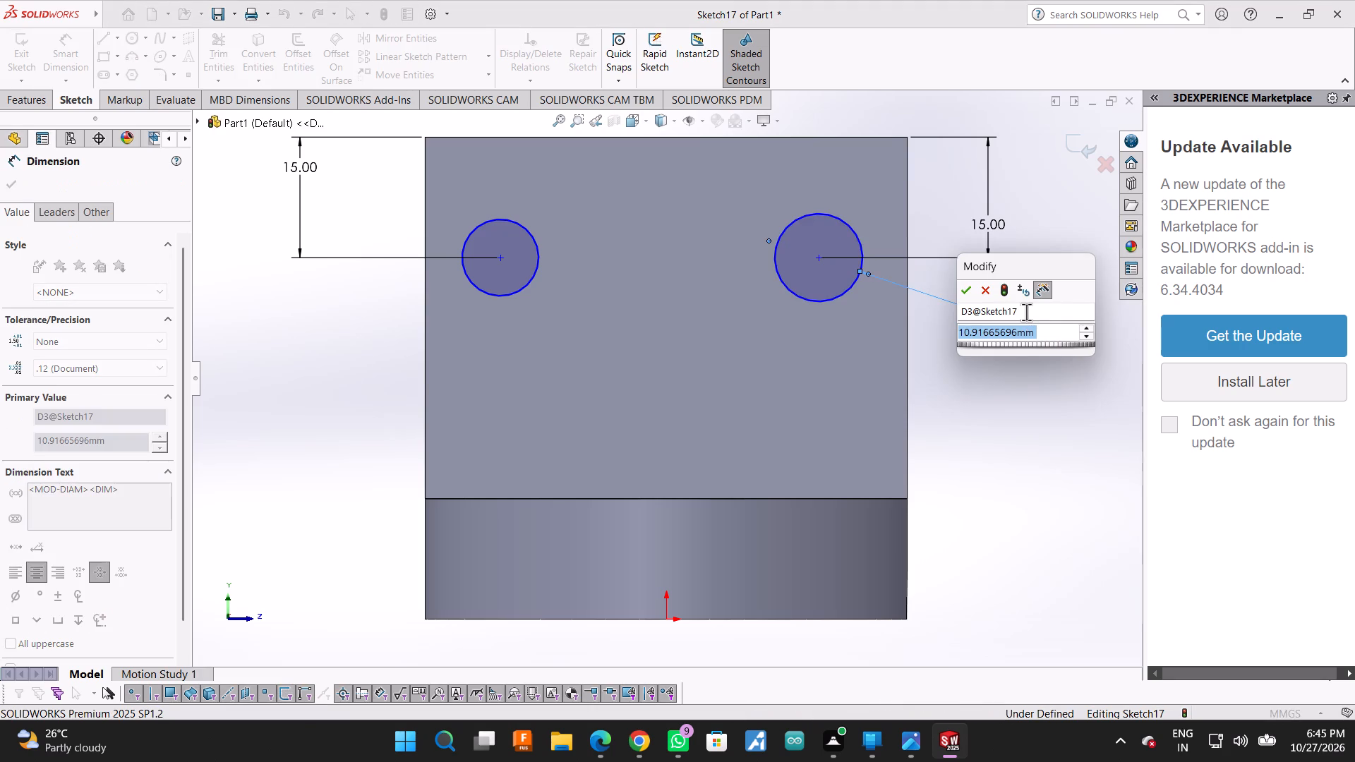
type("16")
key("Return")
key("backslash")
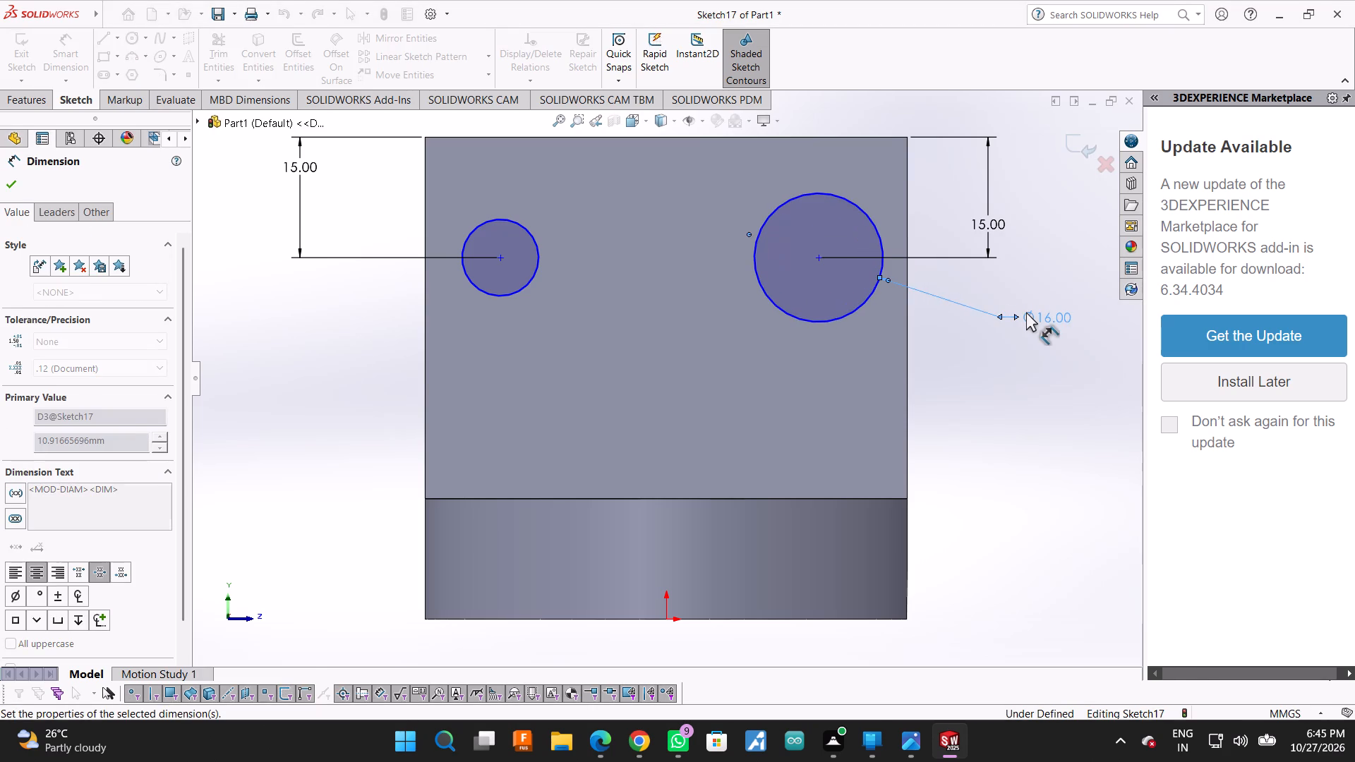
left_click(538, 263)
left_click(311, 318)
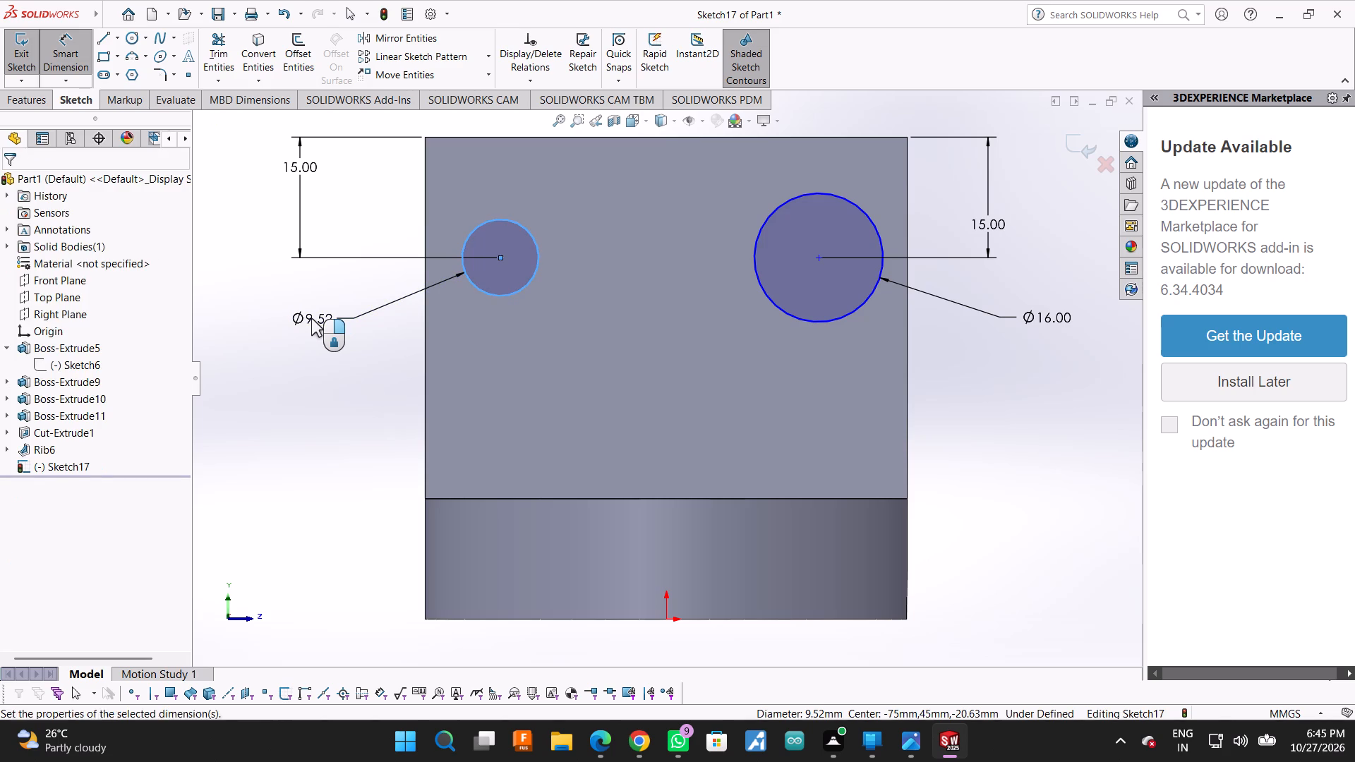
type("16")
key("Return")
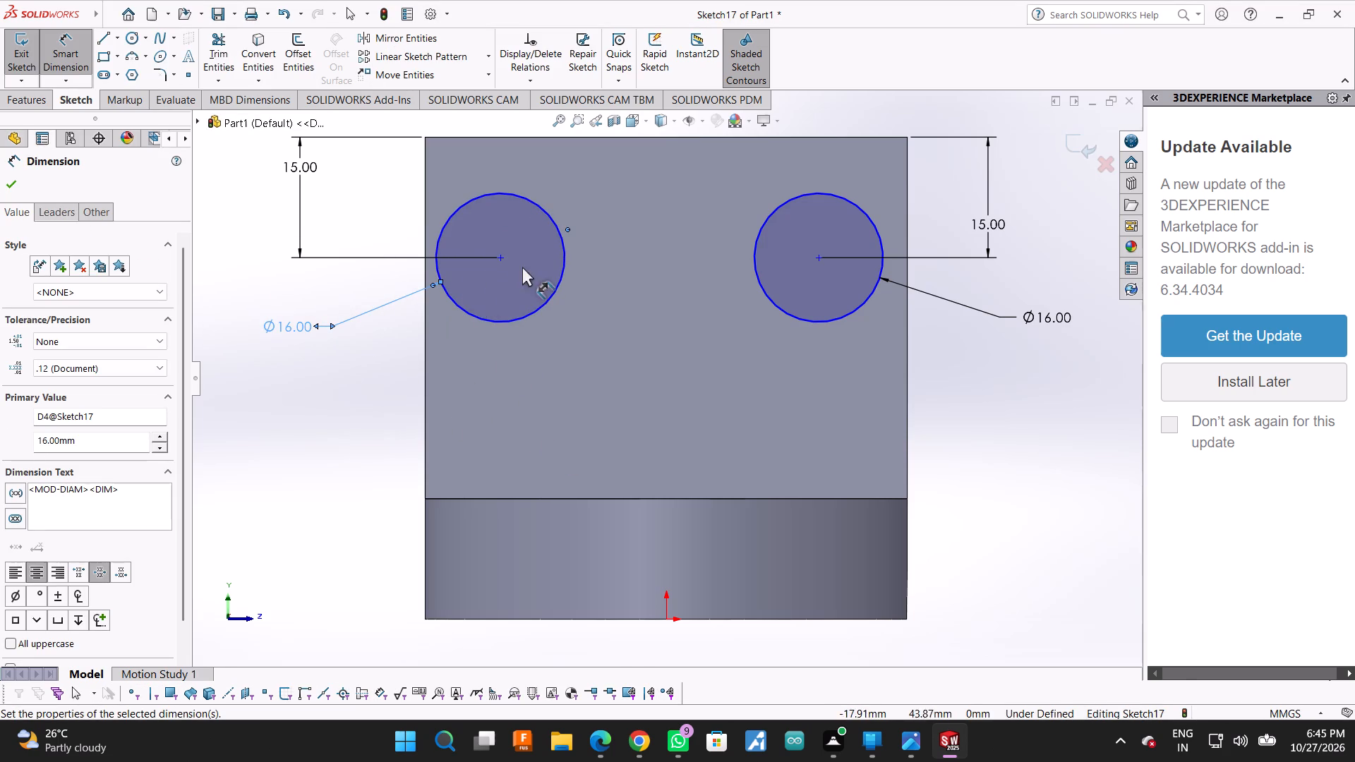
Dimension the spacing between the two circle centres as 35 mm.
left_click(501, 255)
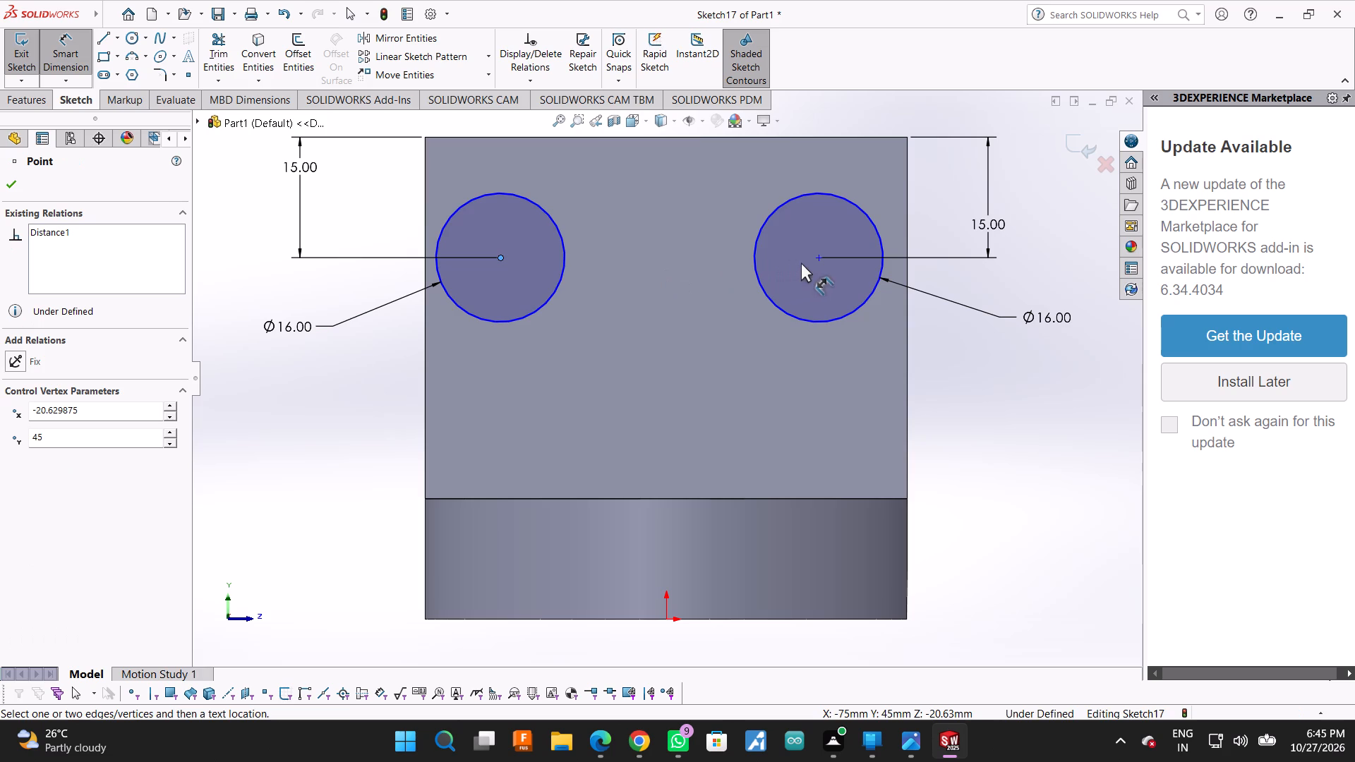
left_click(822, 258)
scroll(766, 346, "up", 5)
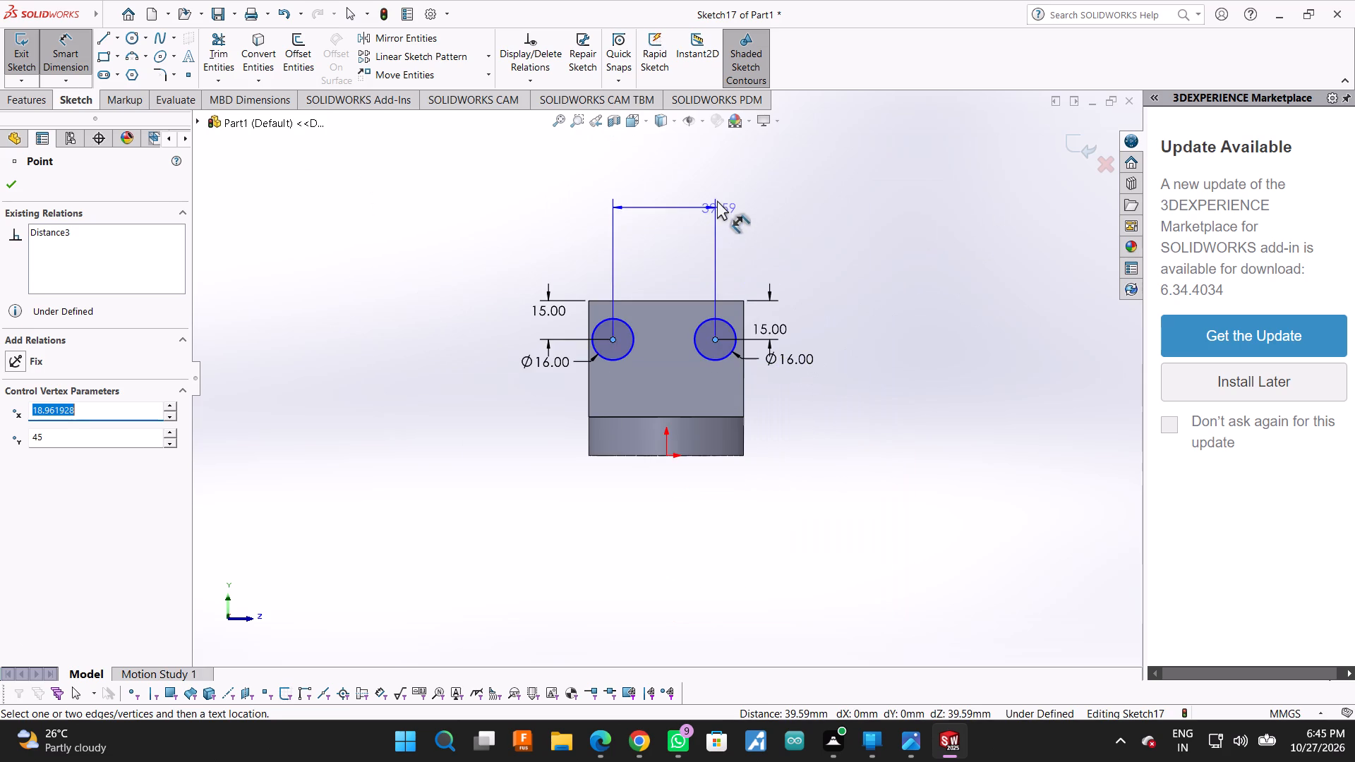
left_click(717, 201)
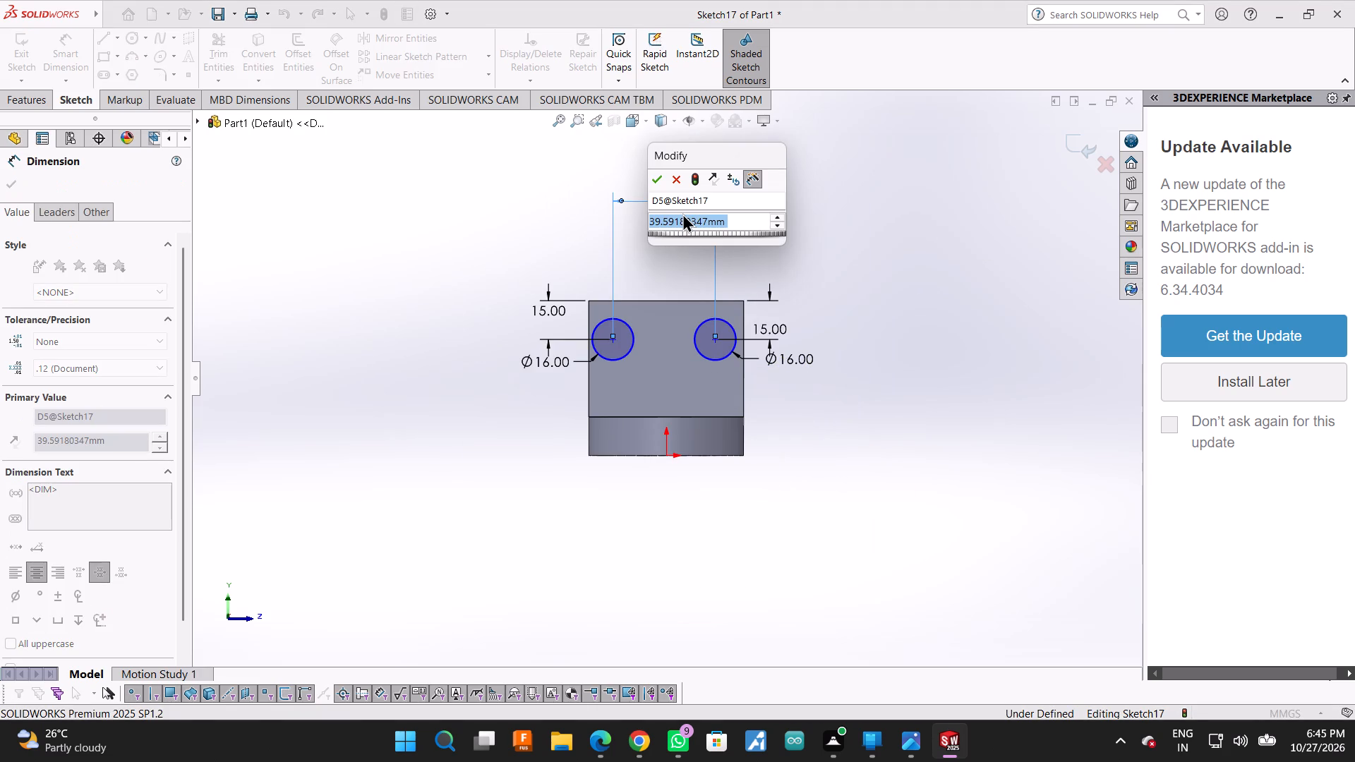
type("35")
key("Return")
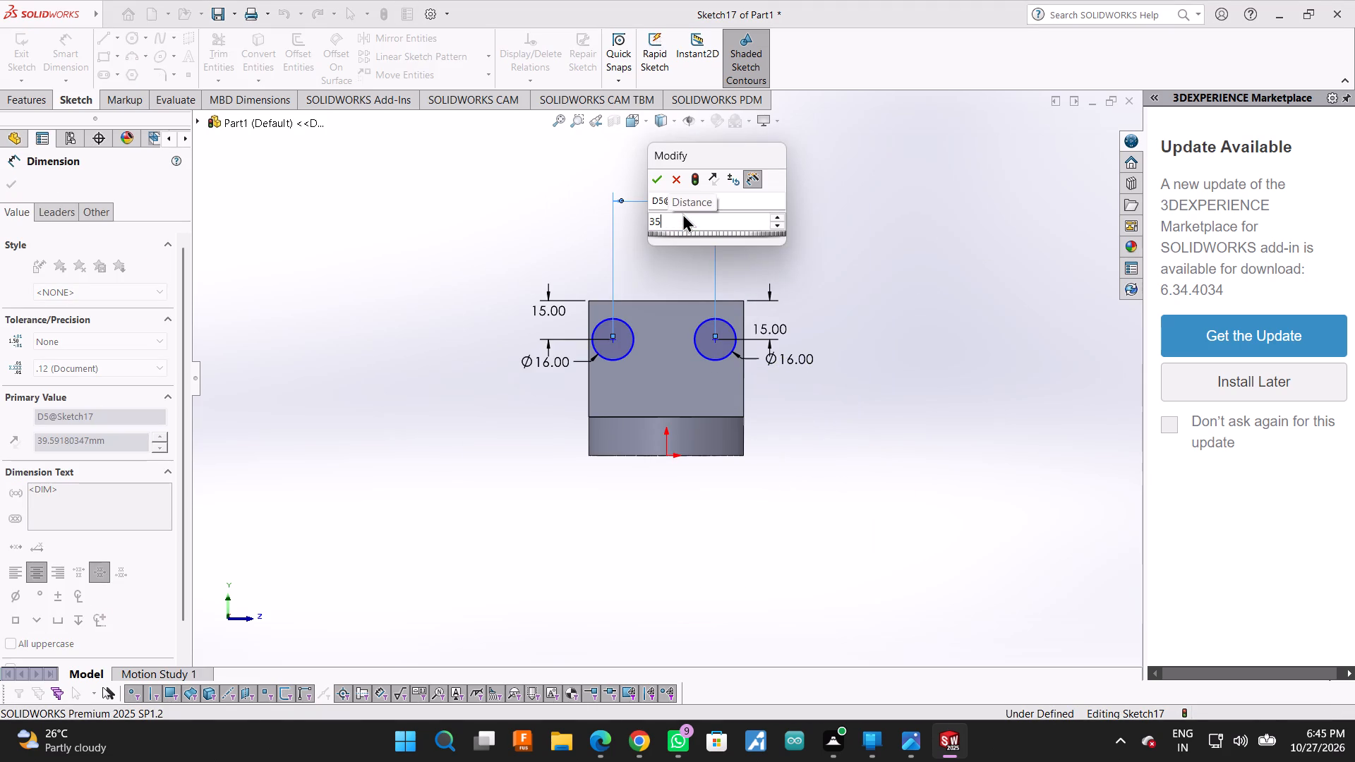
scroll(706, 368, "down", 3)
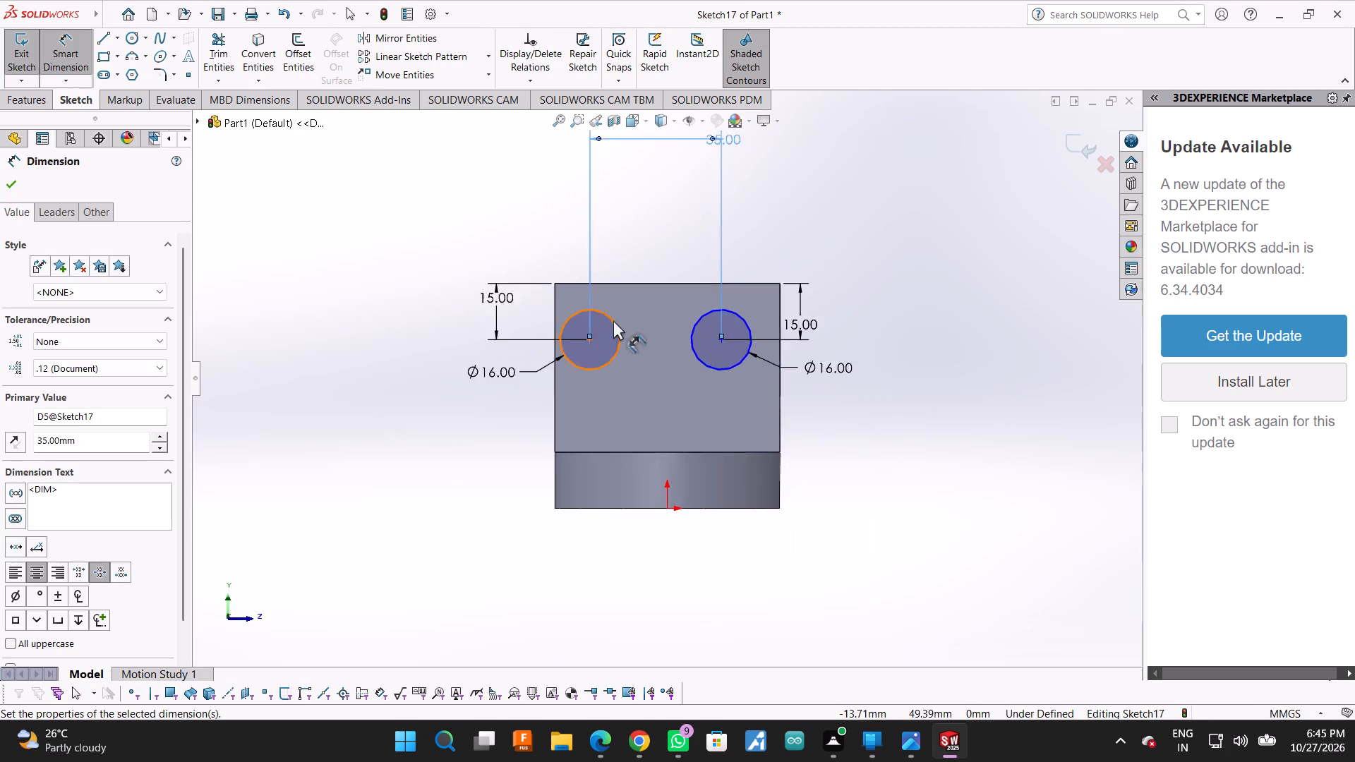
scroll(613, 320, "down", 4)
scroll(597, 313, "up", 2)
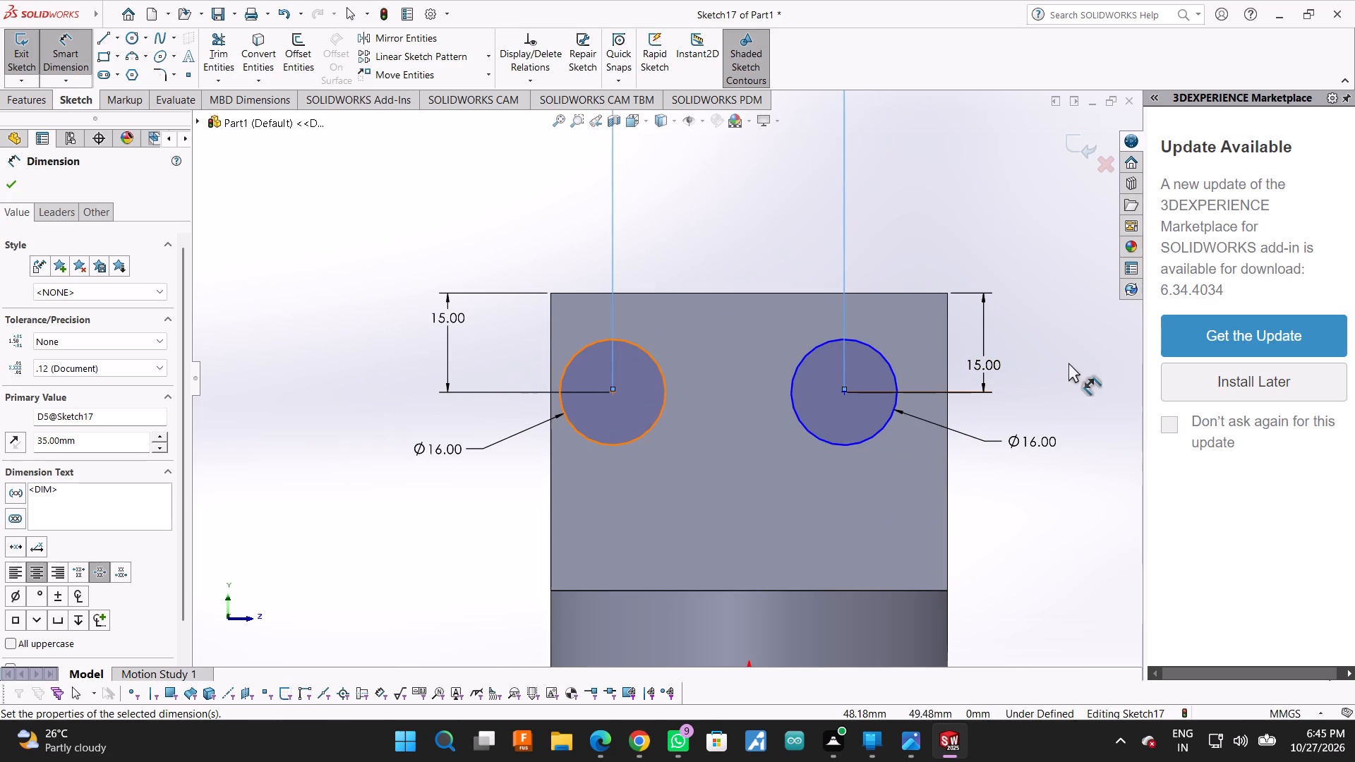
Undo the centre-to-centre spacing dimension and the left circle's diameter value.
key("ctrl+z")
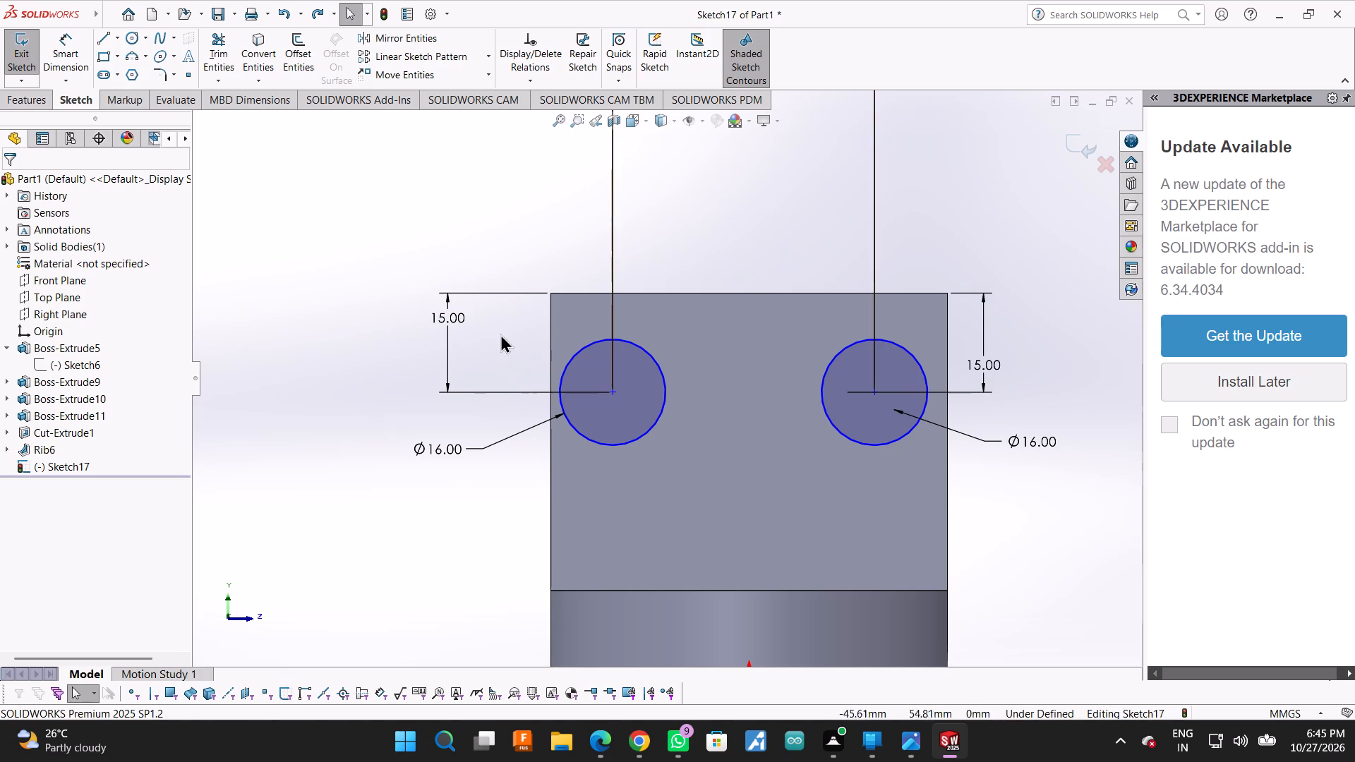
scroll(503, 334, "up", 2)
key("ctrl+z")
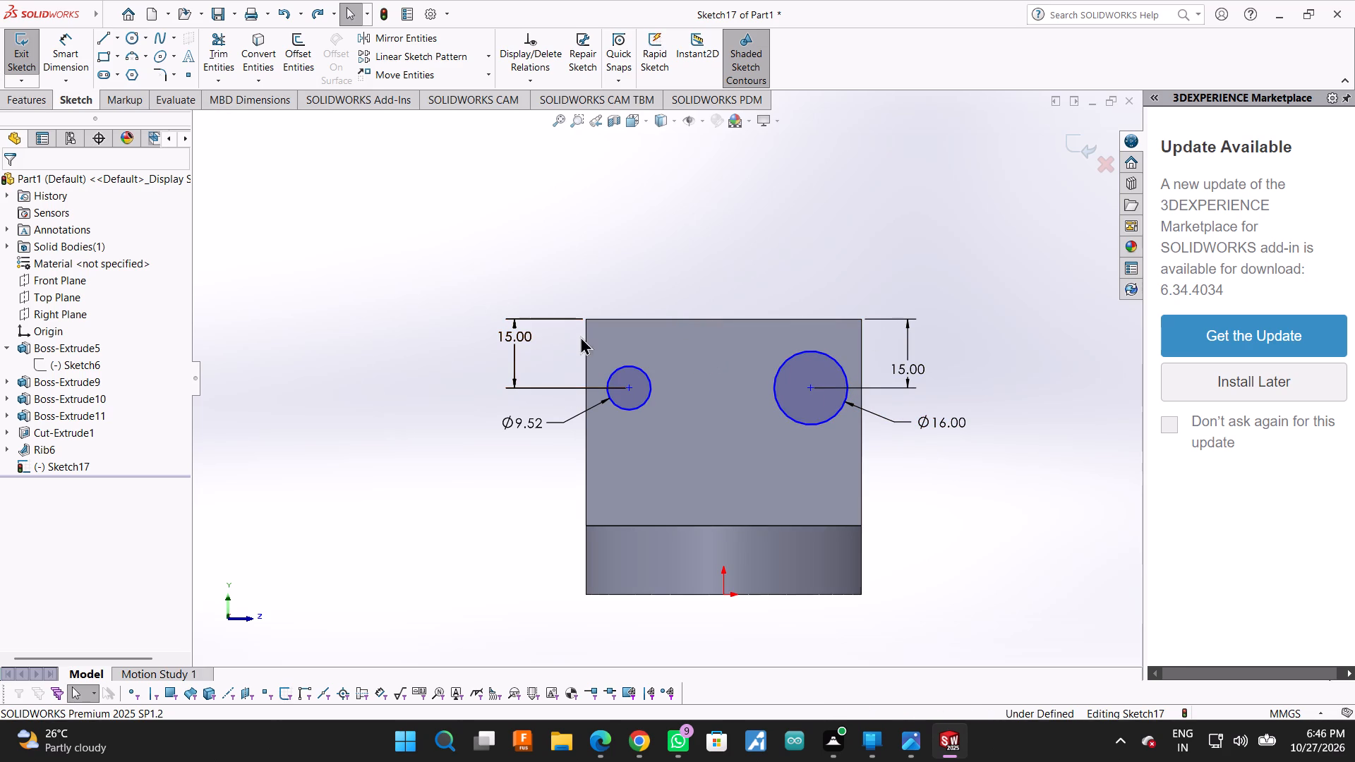
Set the left circle's diameter to 16 mm.
left_click(544, 423)
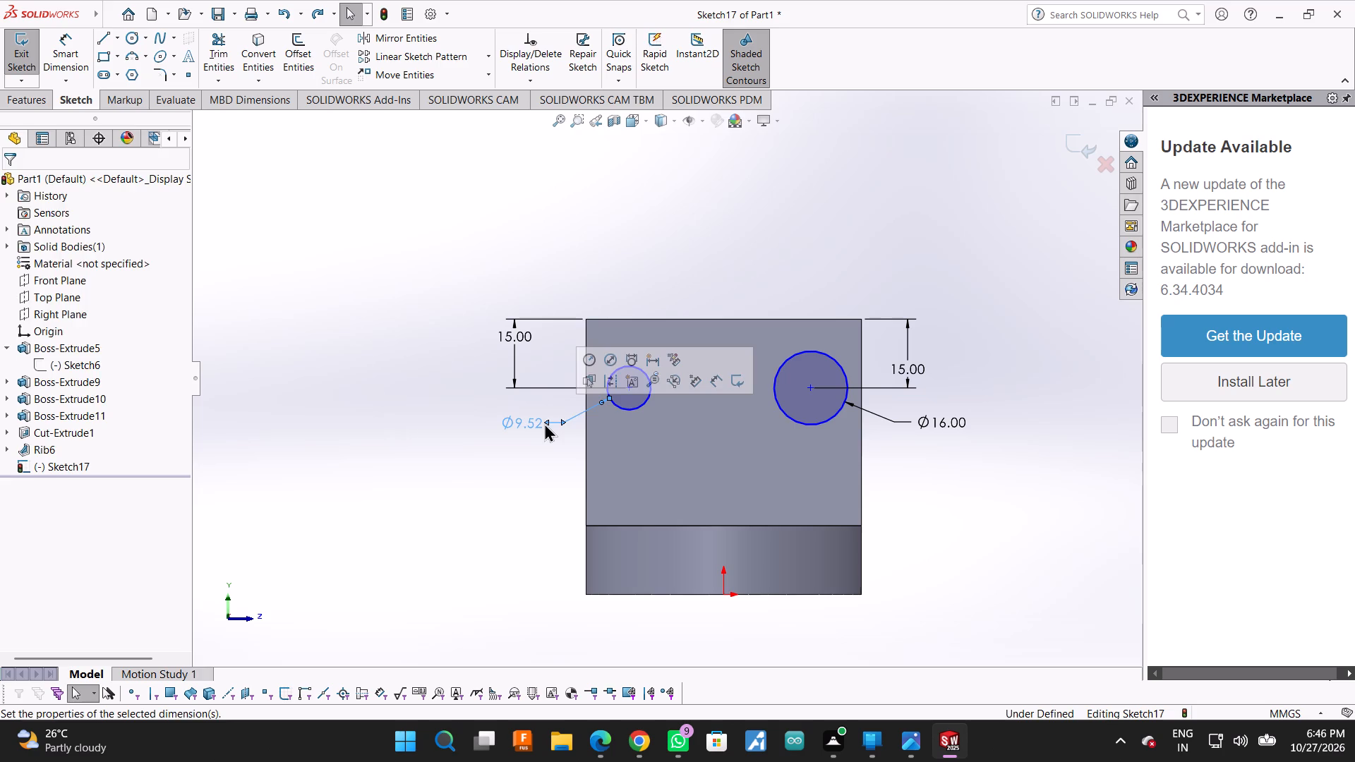
left_click(544, 423)
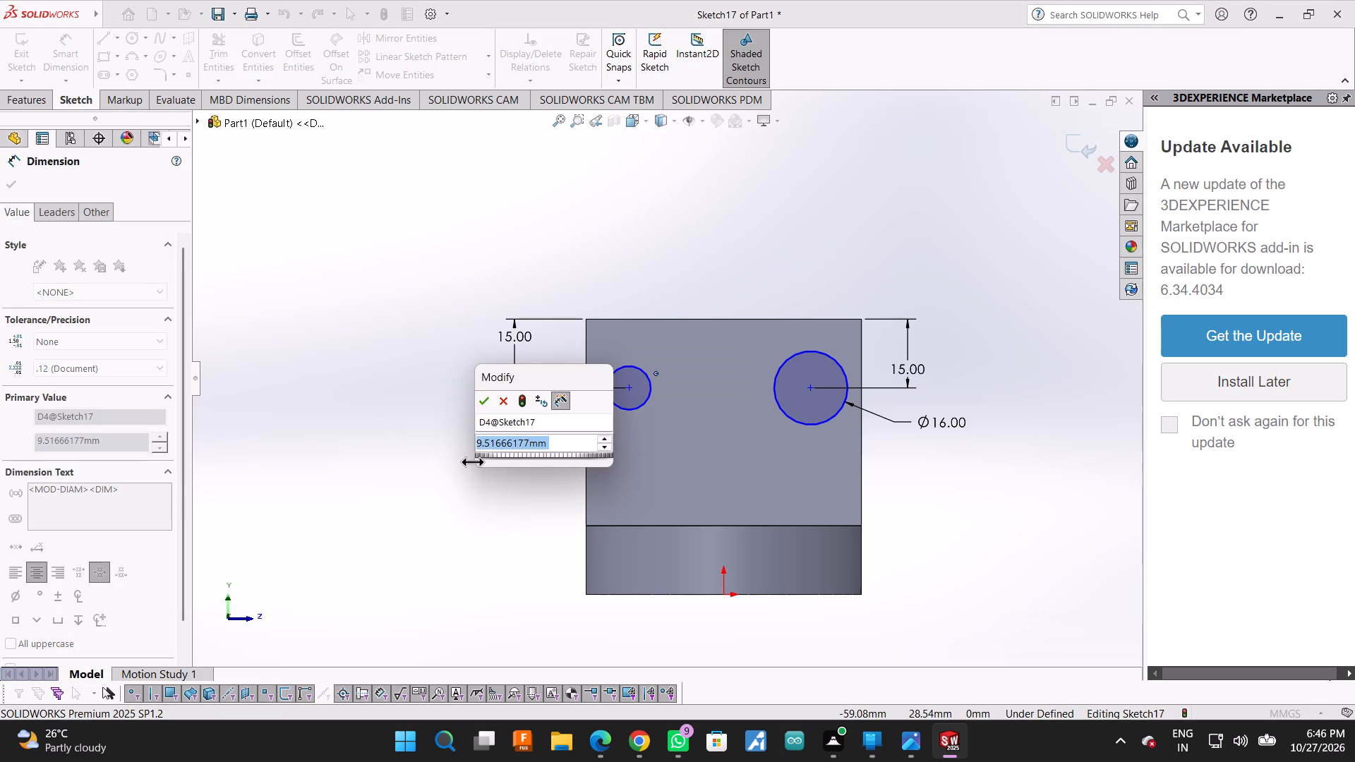
type("16")
key("Return")
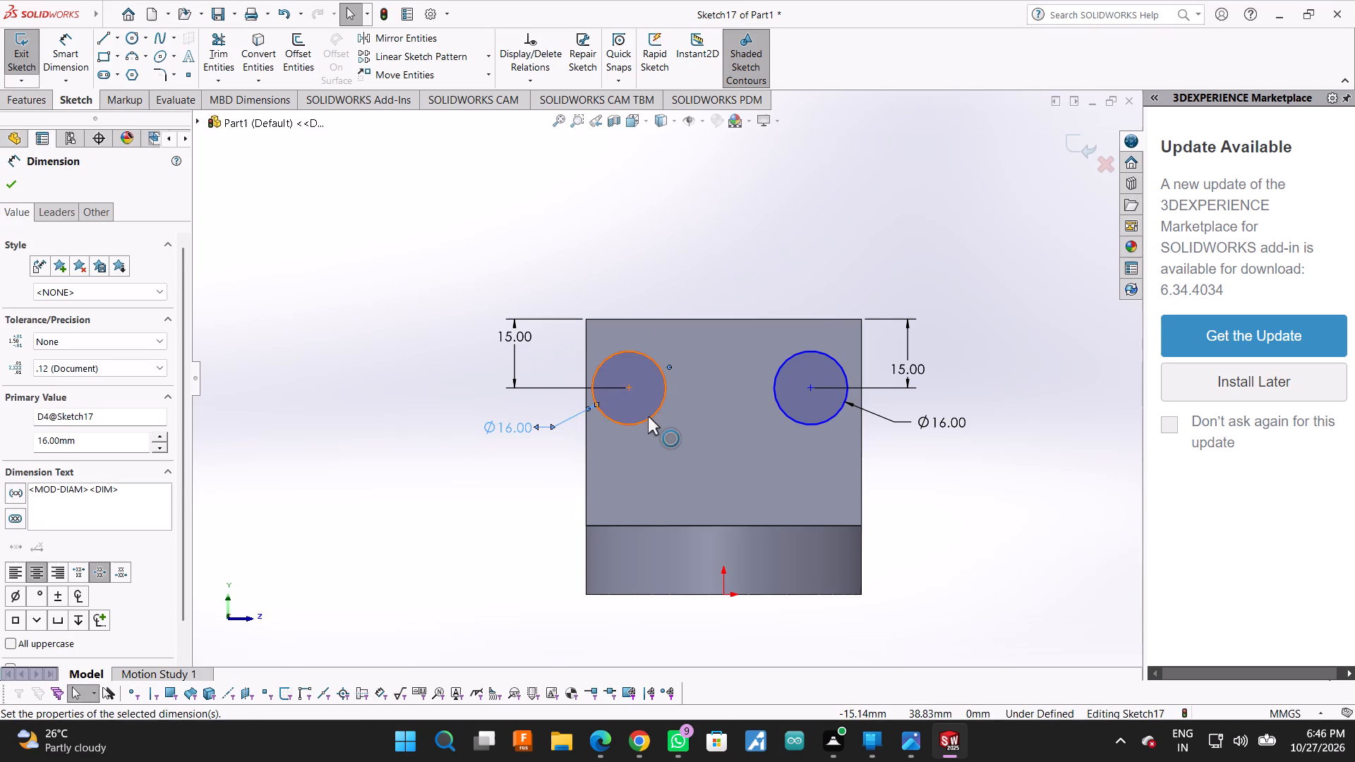
Dimension the left circle's centre 12.5 mm from the left vertical edge of the L-shaped arm's end face.
left_click(4, 194)
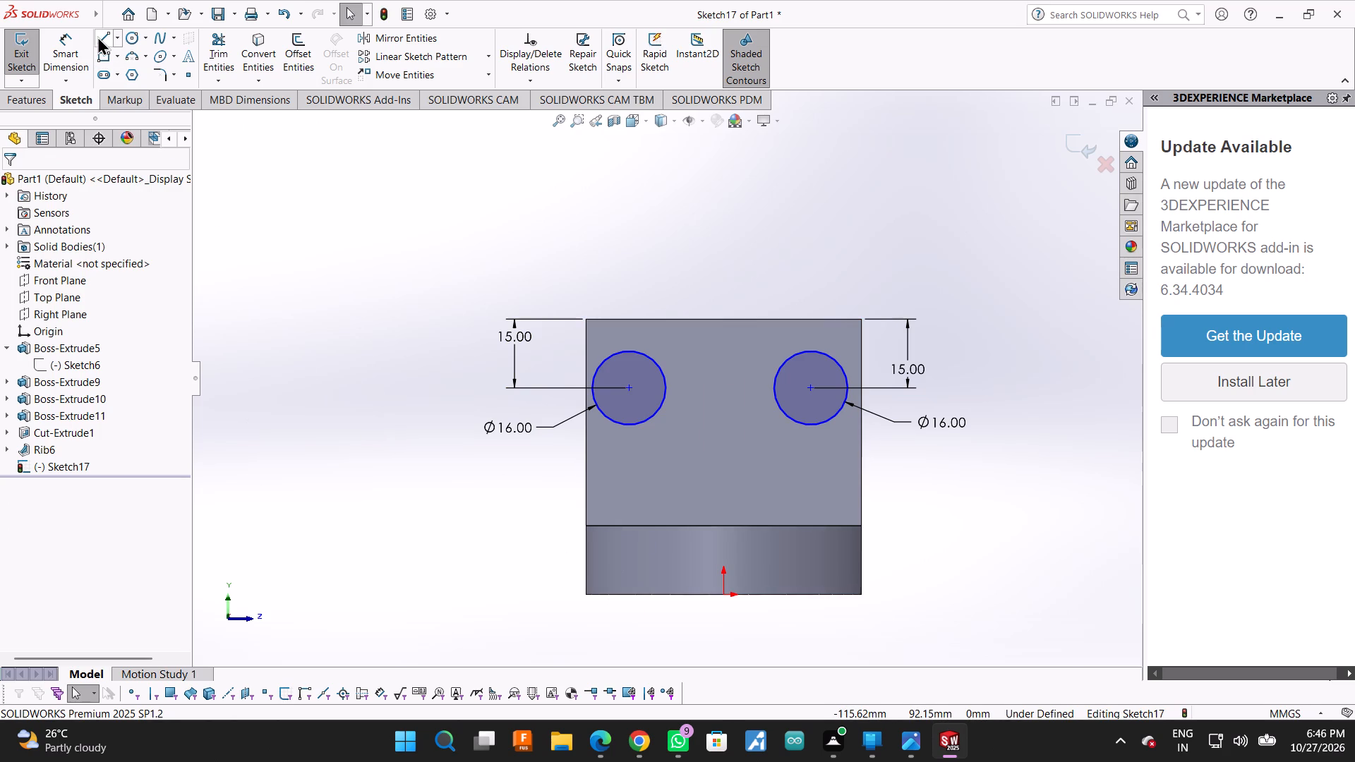
left_click(68, 48)
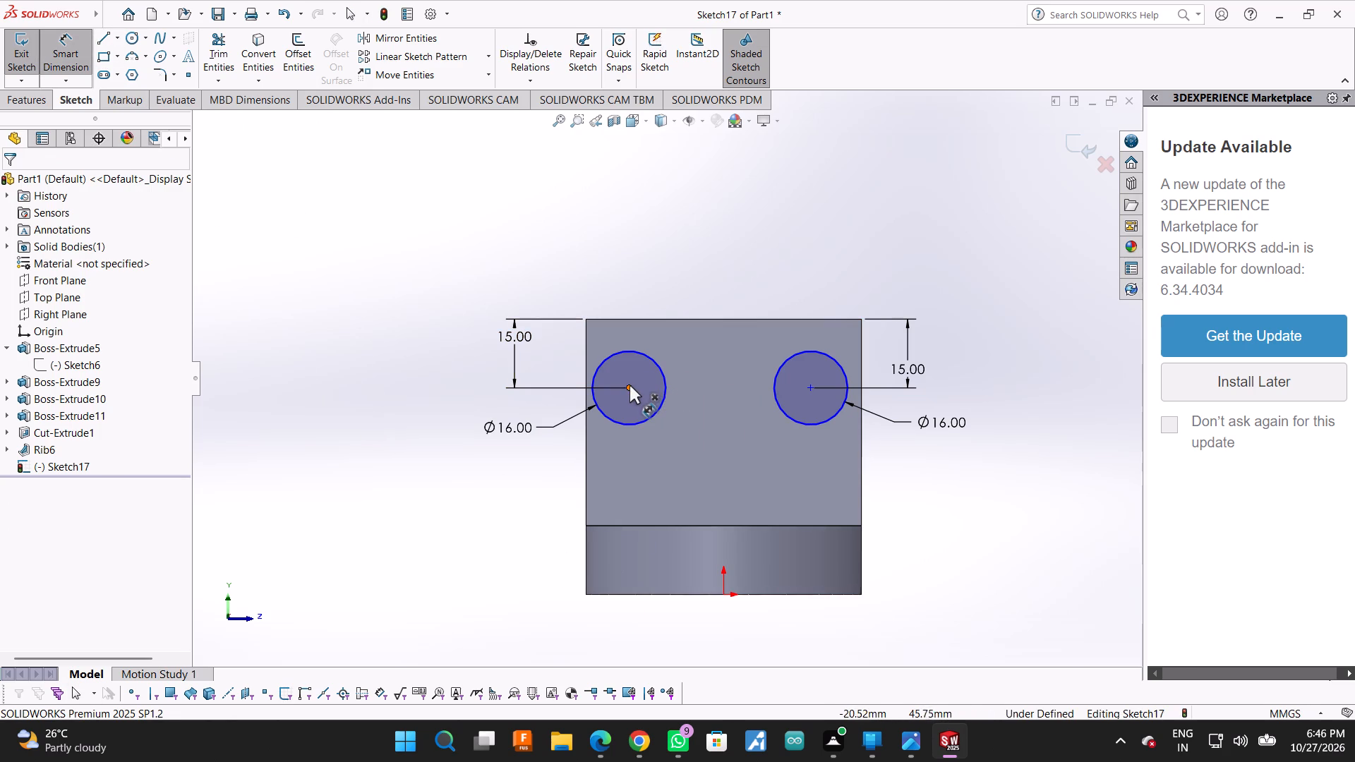
left_click(631, 387)
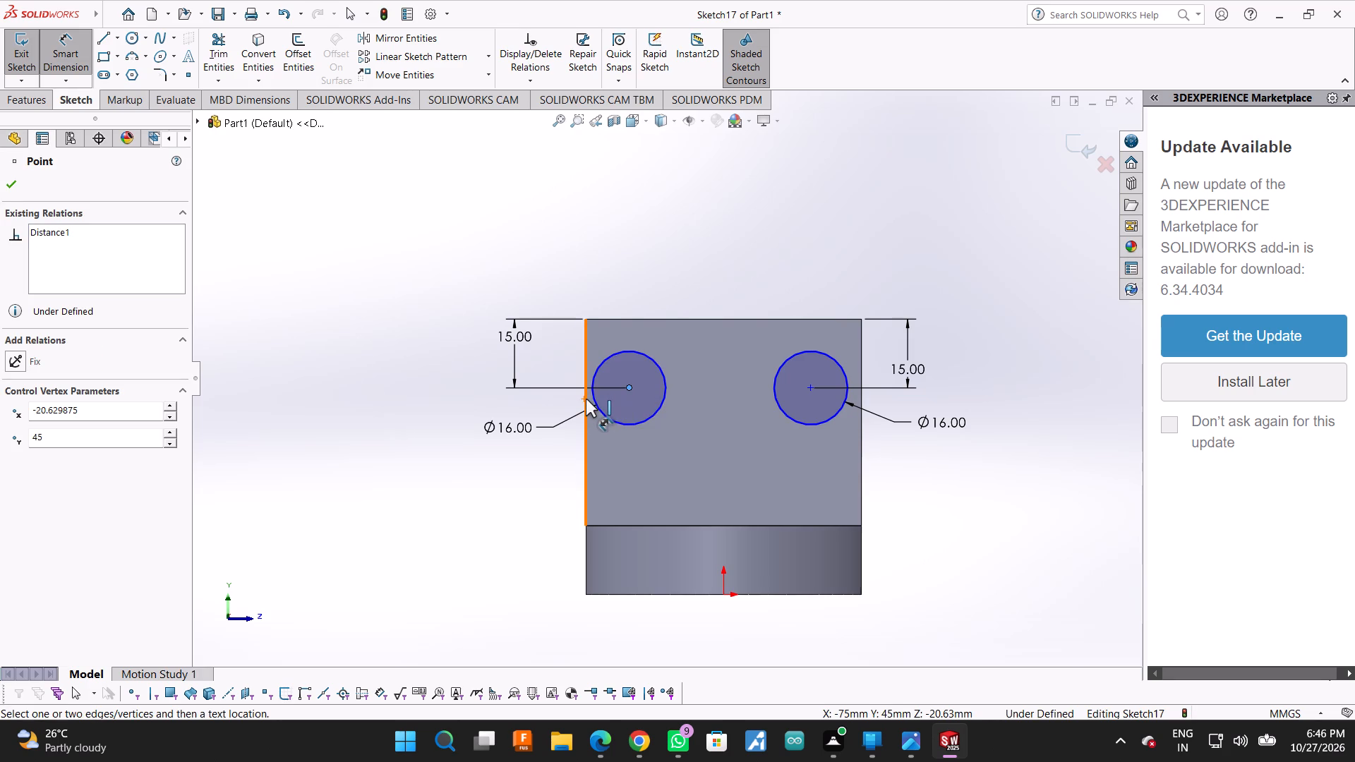
left_click(586, 399)
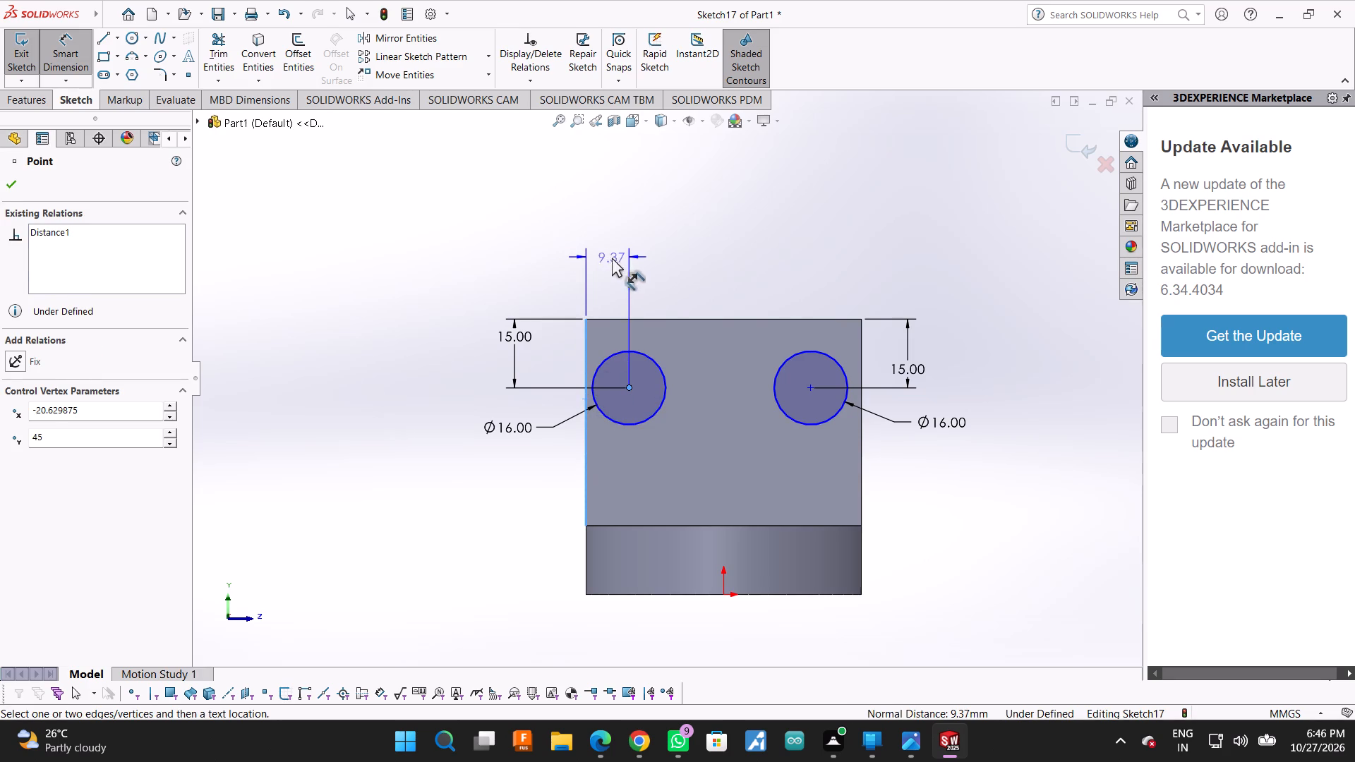
left_click(612, 258)
type("25/2")
key("Return")
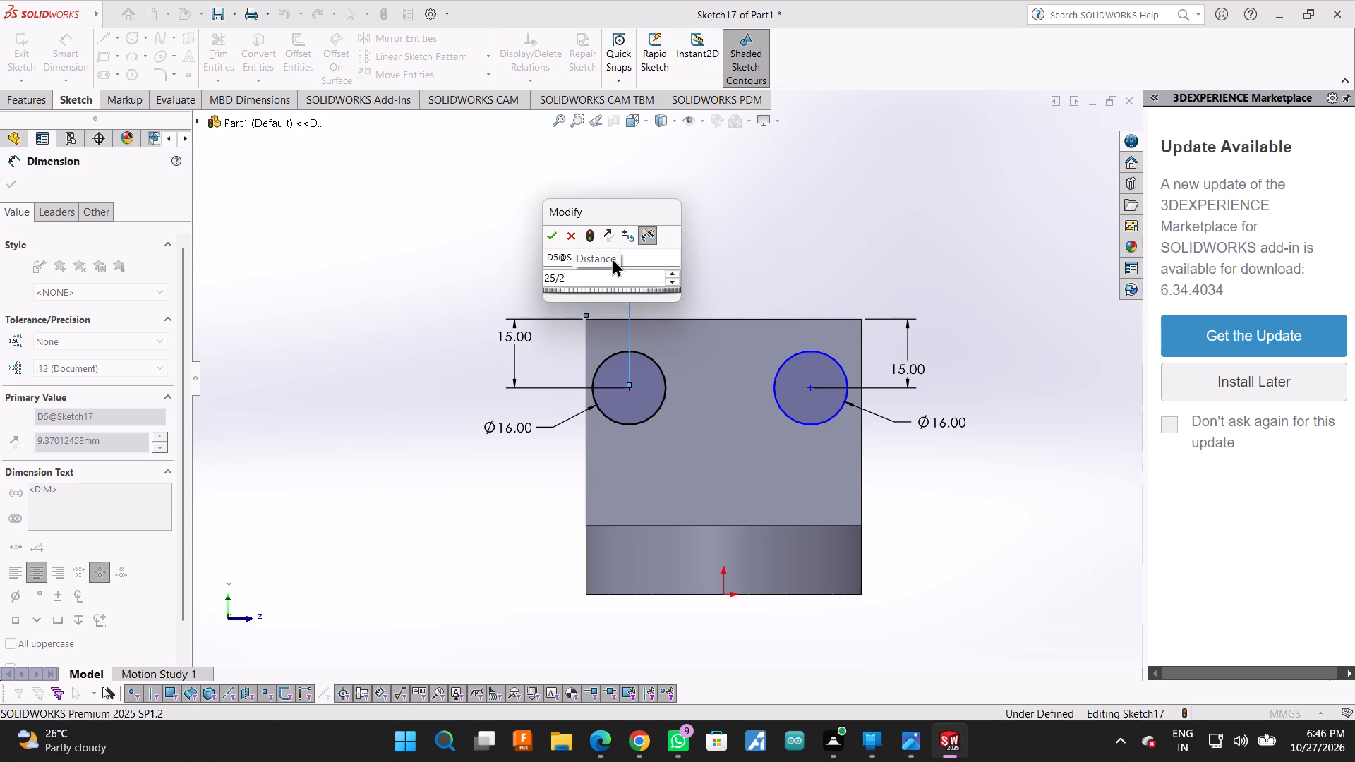
left_click(870, 245)
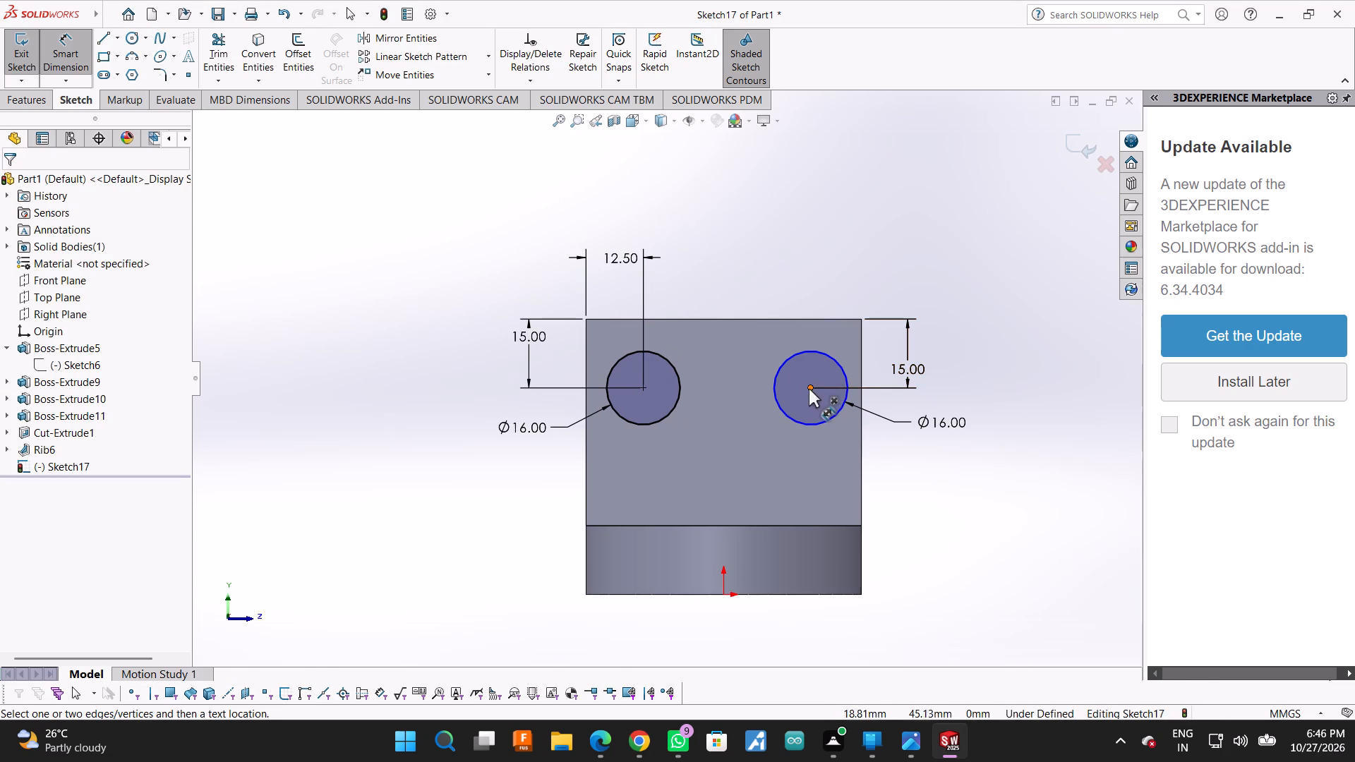
Dimension the right circle's centre 12.5 mm from the right vertical edge of the end face.
left_click(807, 389)
left_click(862, 389)
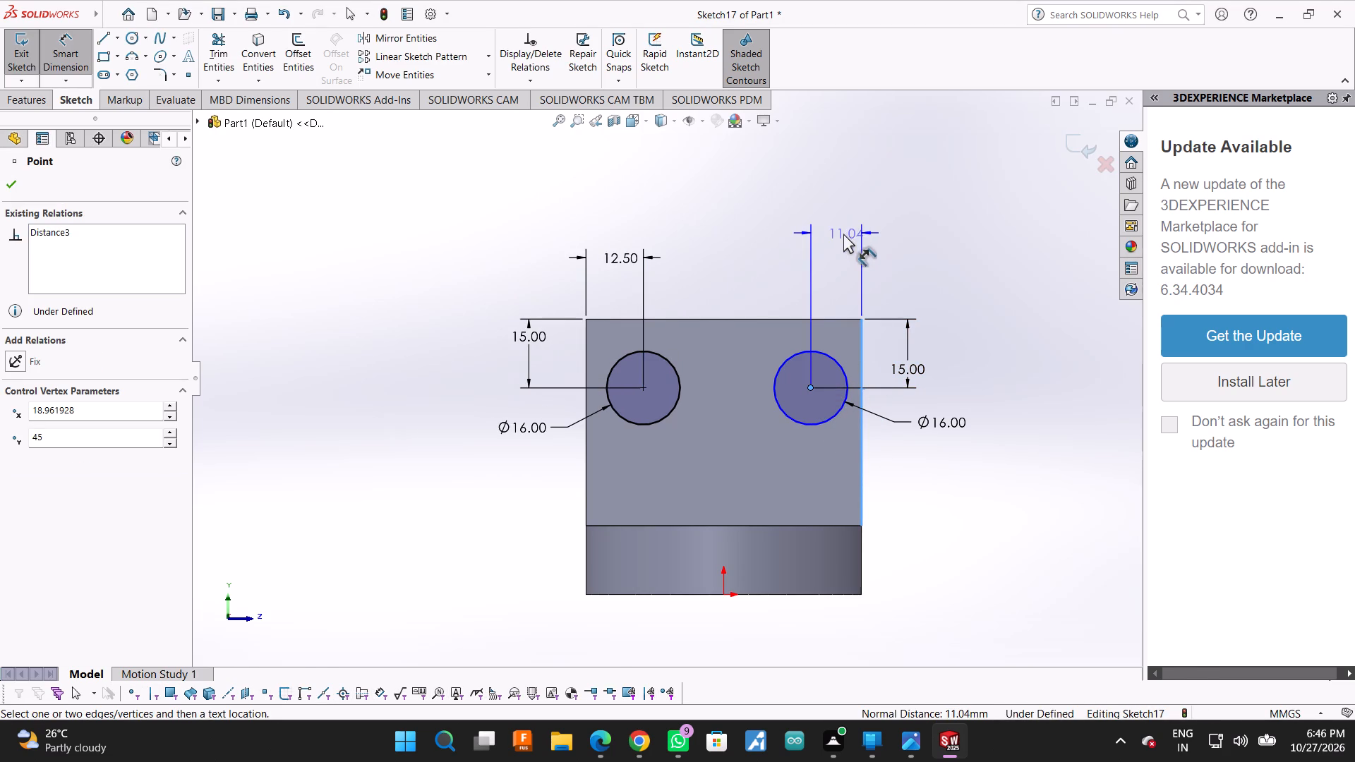
left_click(836, 233)
type("12")
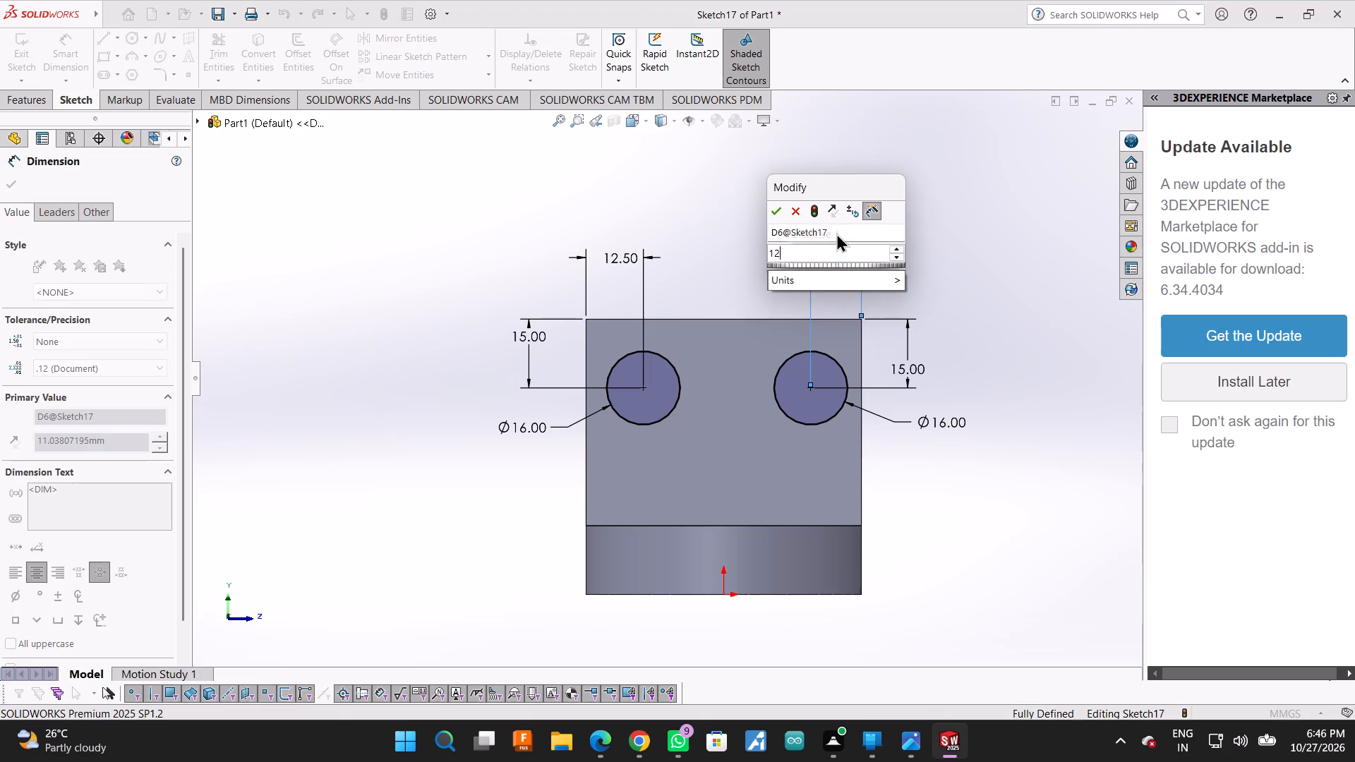
type(".5")
key("Return")
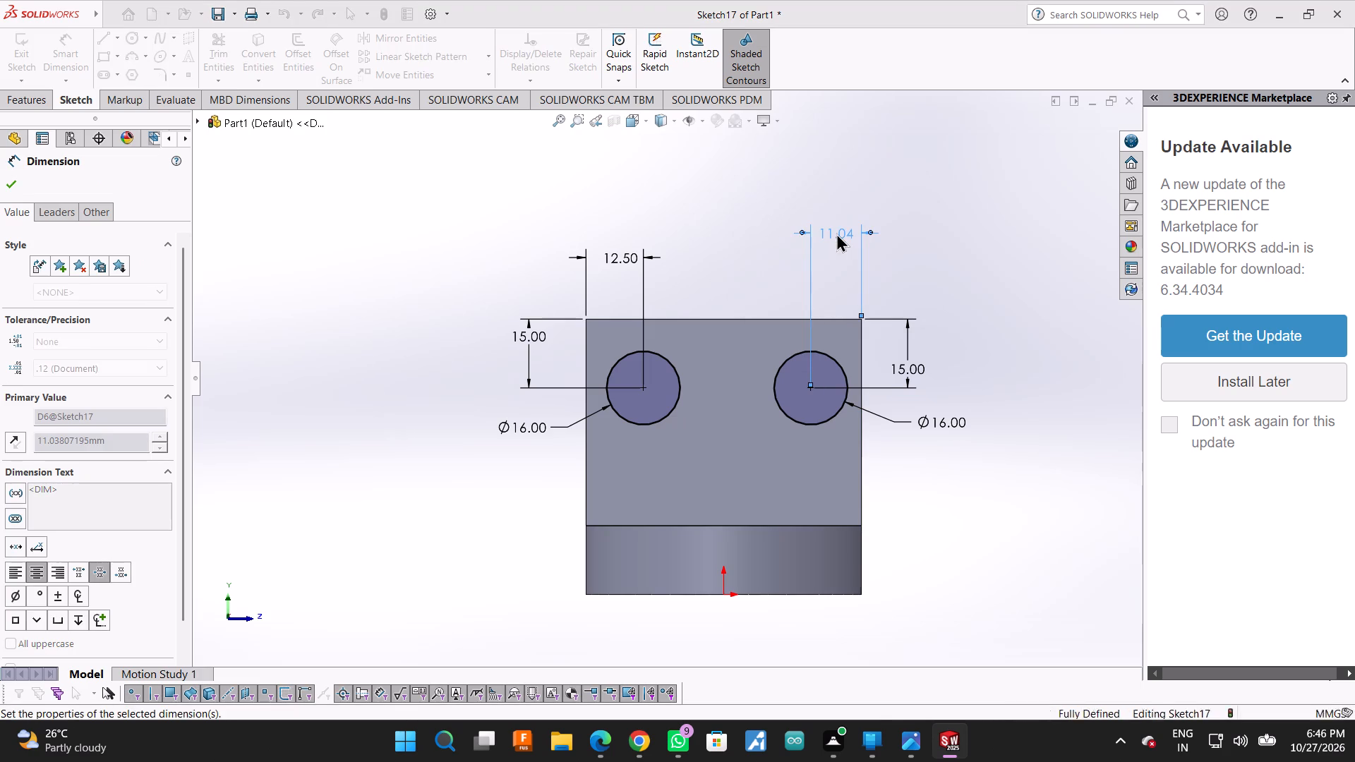
left_click(737, 271)
left_click(208, 44)
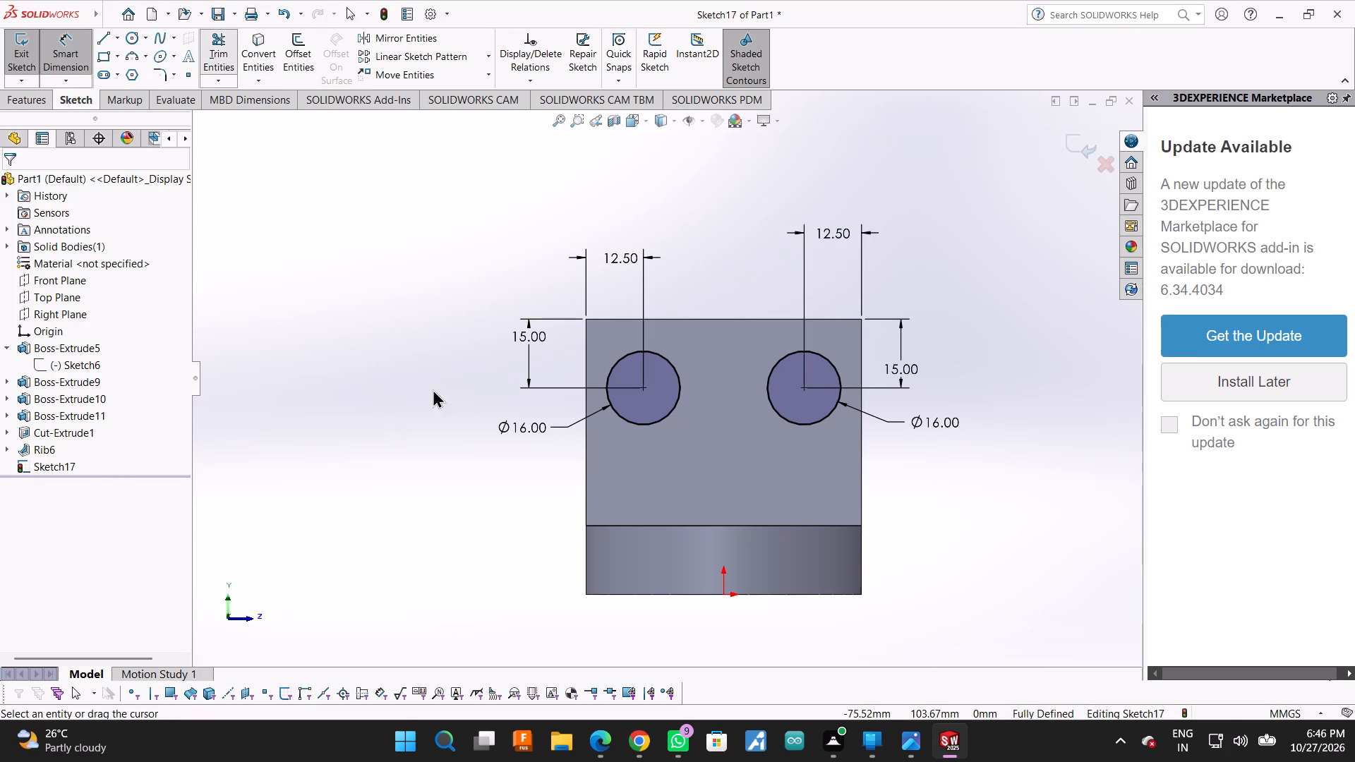
Add a driven horizontal dimension between the centres of the two 16 mm circles.
left_click(61, 42)
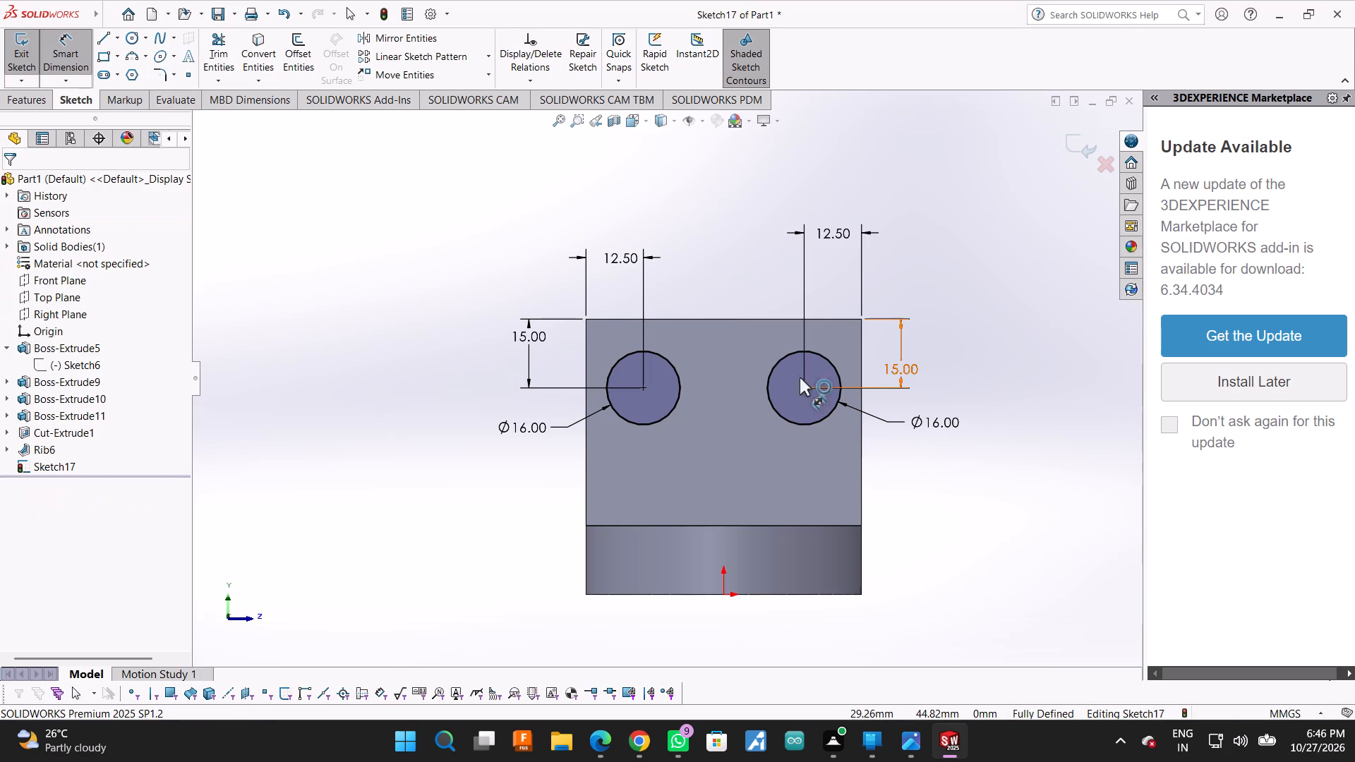
left_click(641, 391)
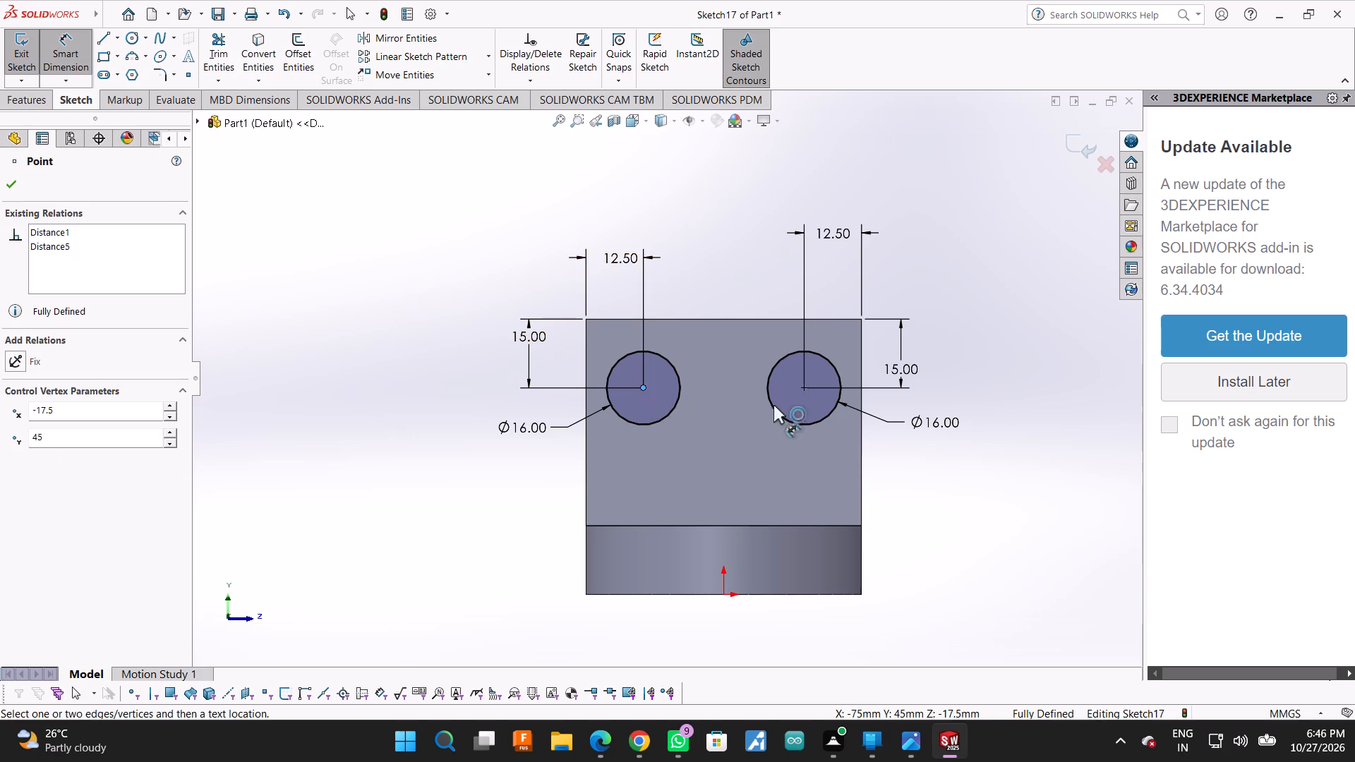
left_click(804, 387)
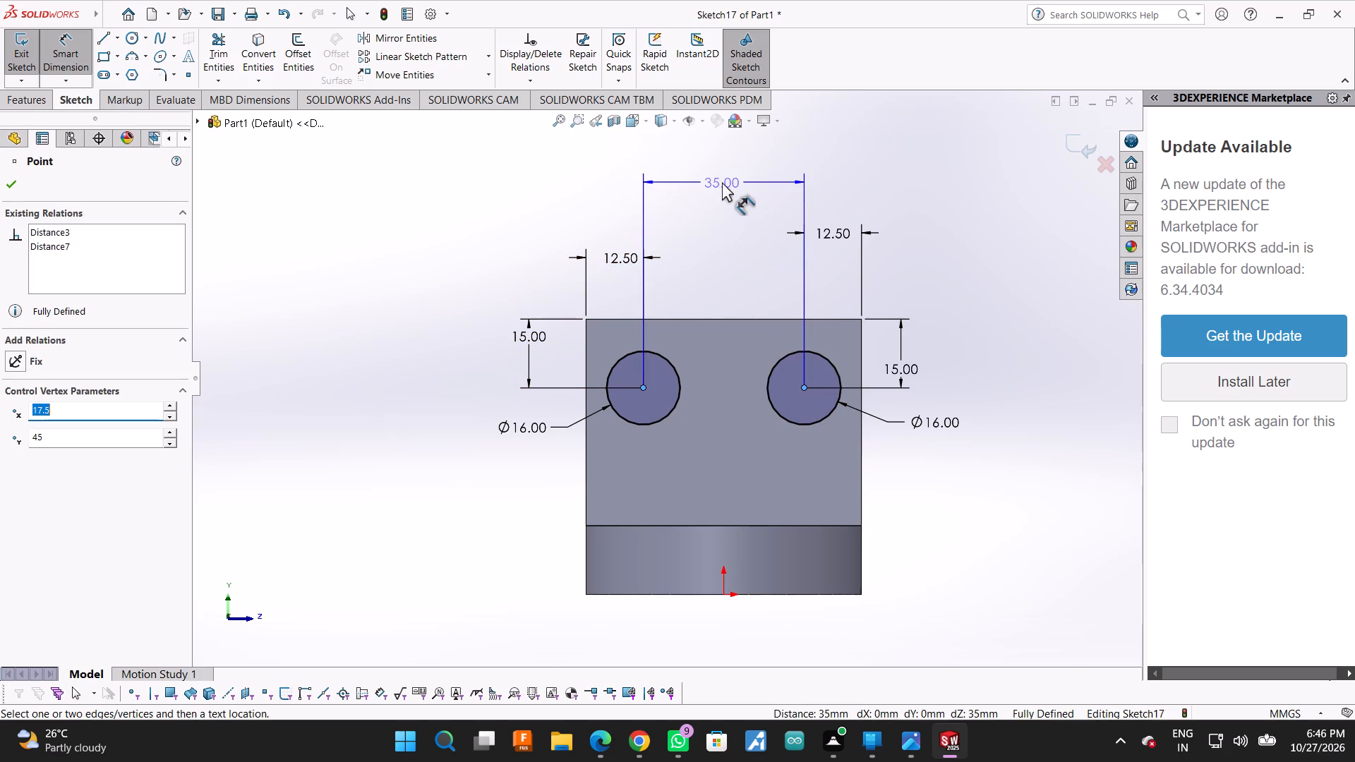
left_click(722, 181)
left_click(752, 356)
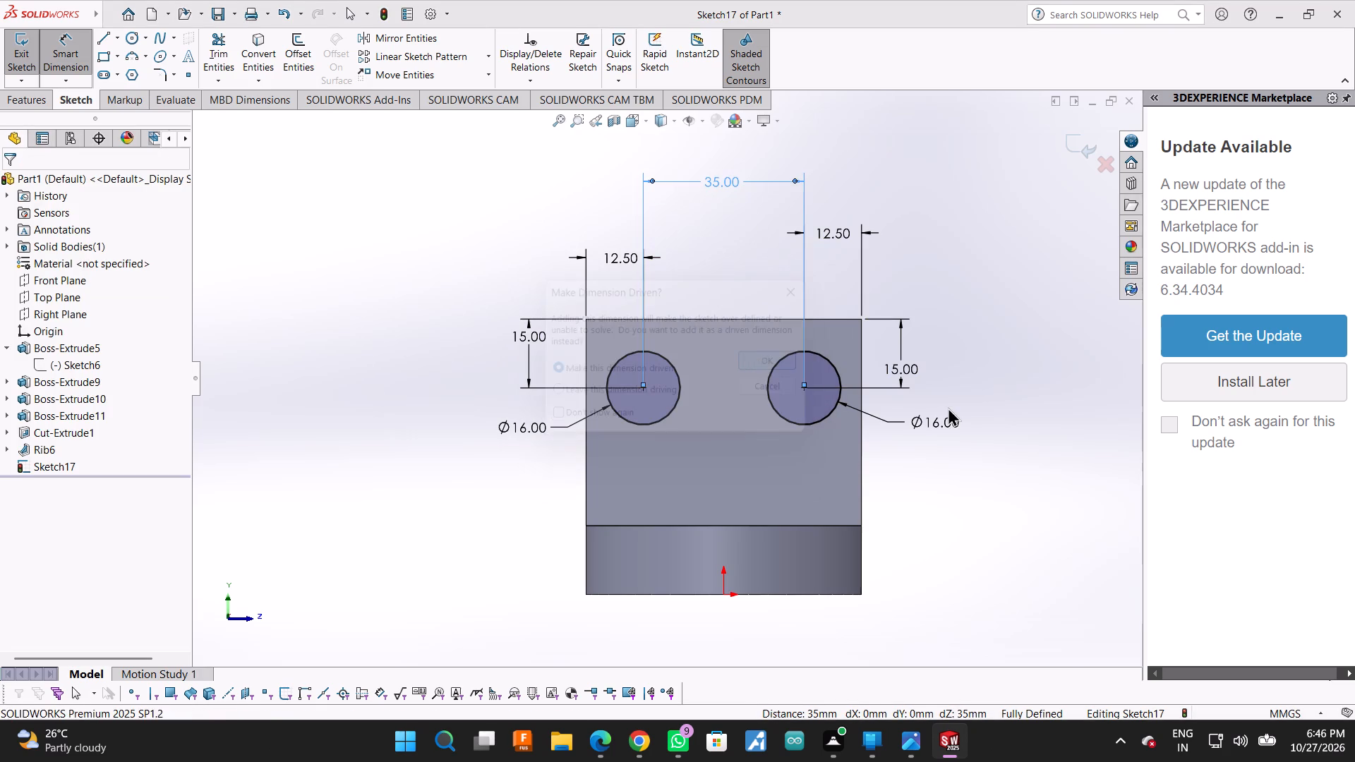
middle_click_drag(974, 385, 934, 435)
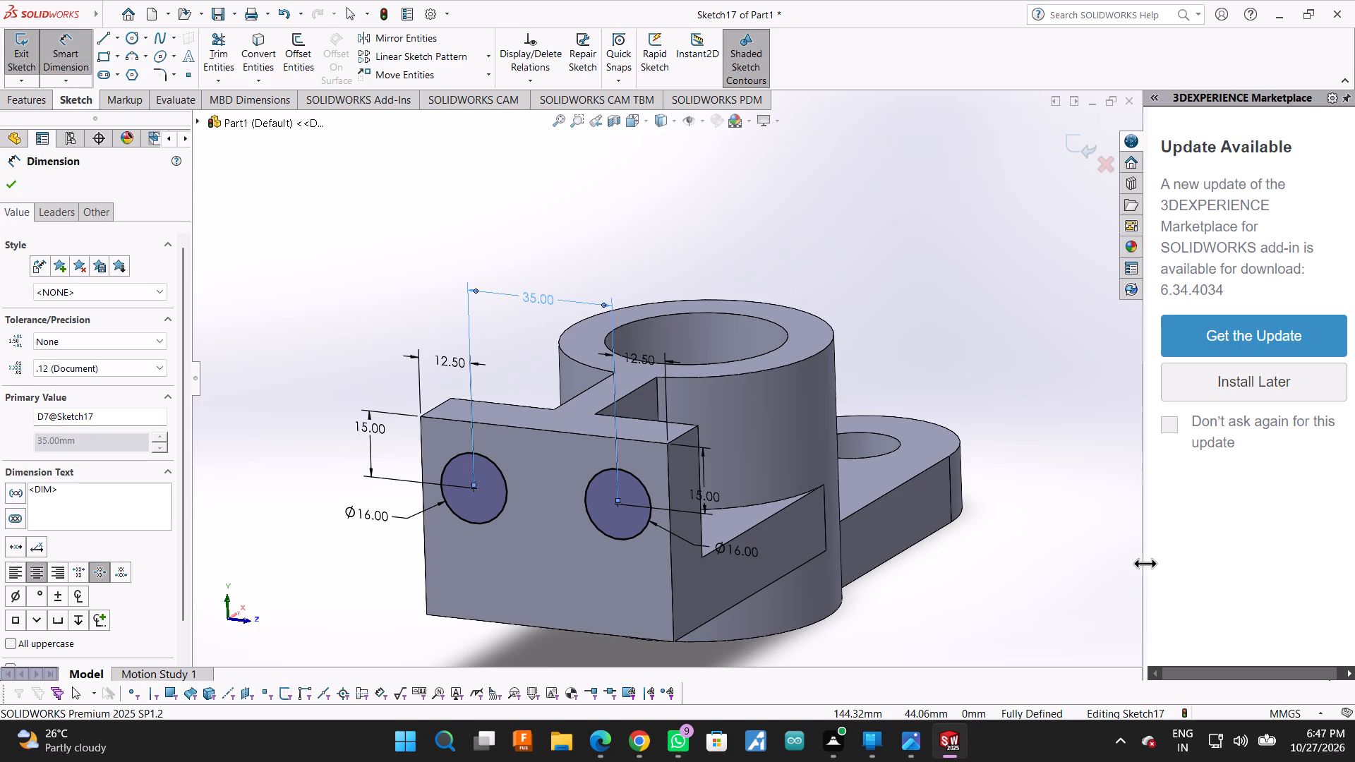
left_click_drag(1145, 563, 1353, 610)
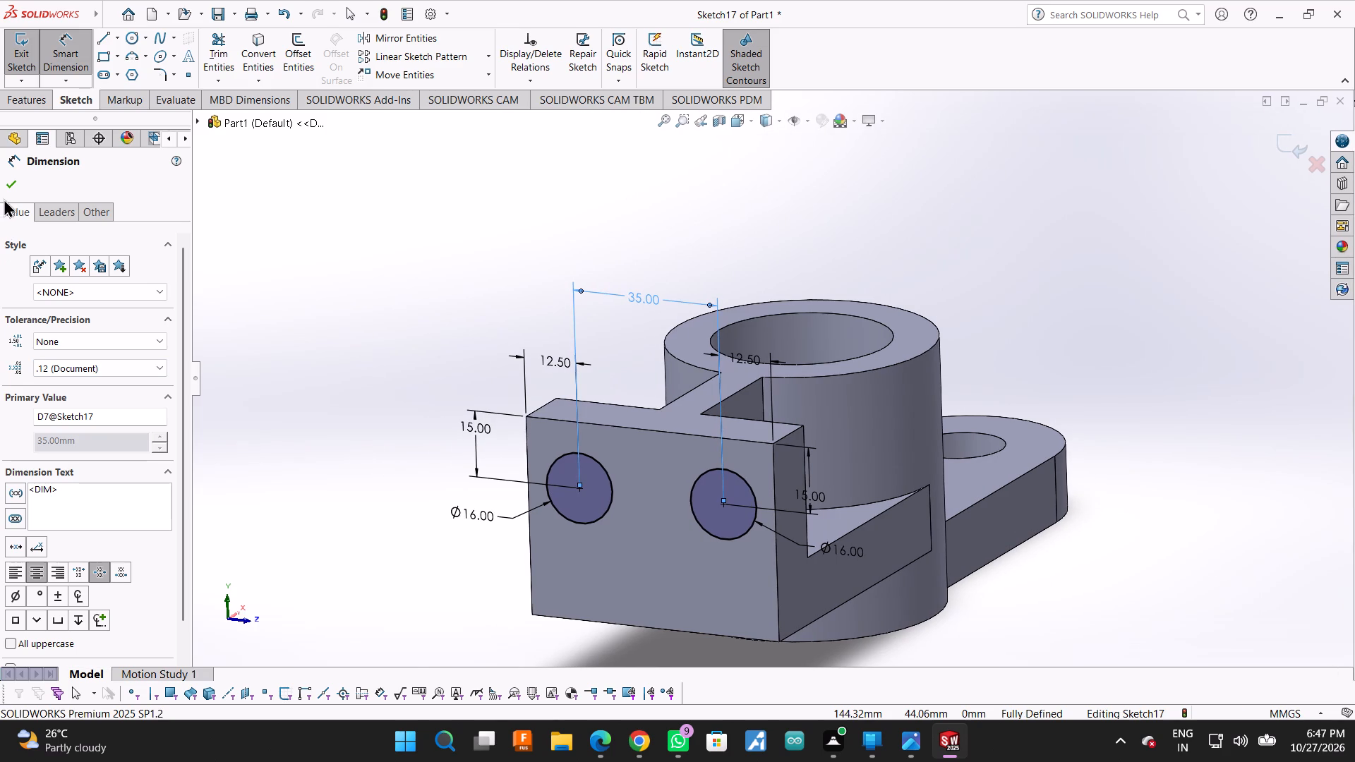
left_click(5, 194)
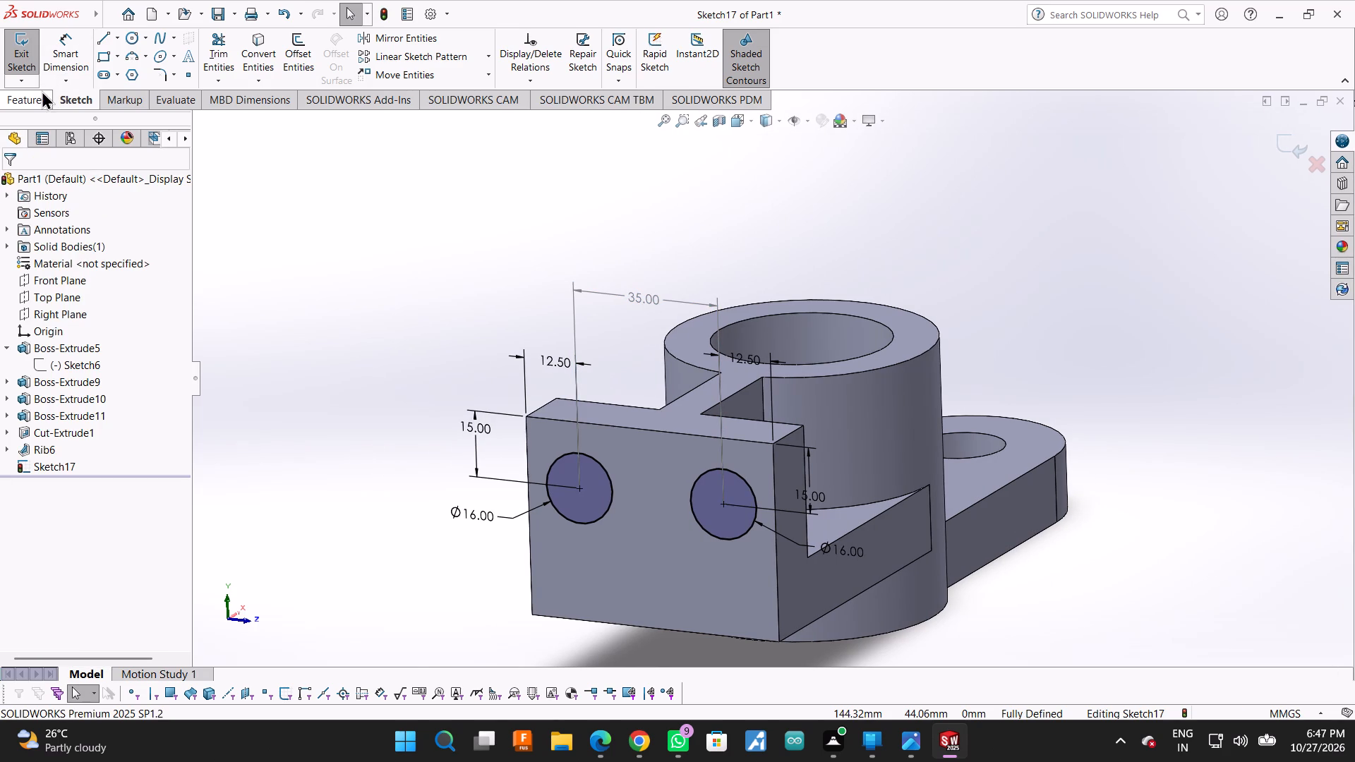
Cut-extrude the two circles blind to a depth of 15 mm through the L-shaped arm's end plate.
left_click(33, 100)
left_click(236, 45)
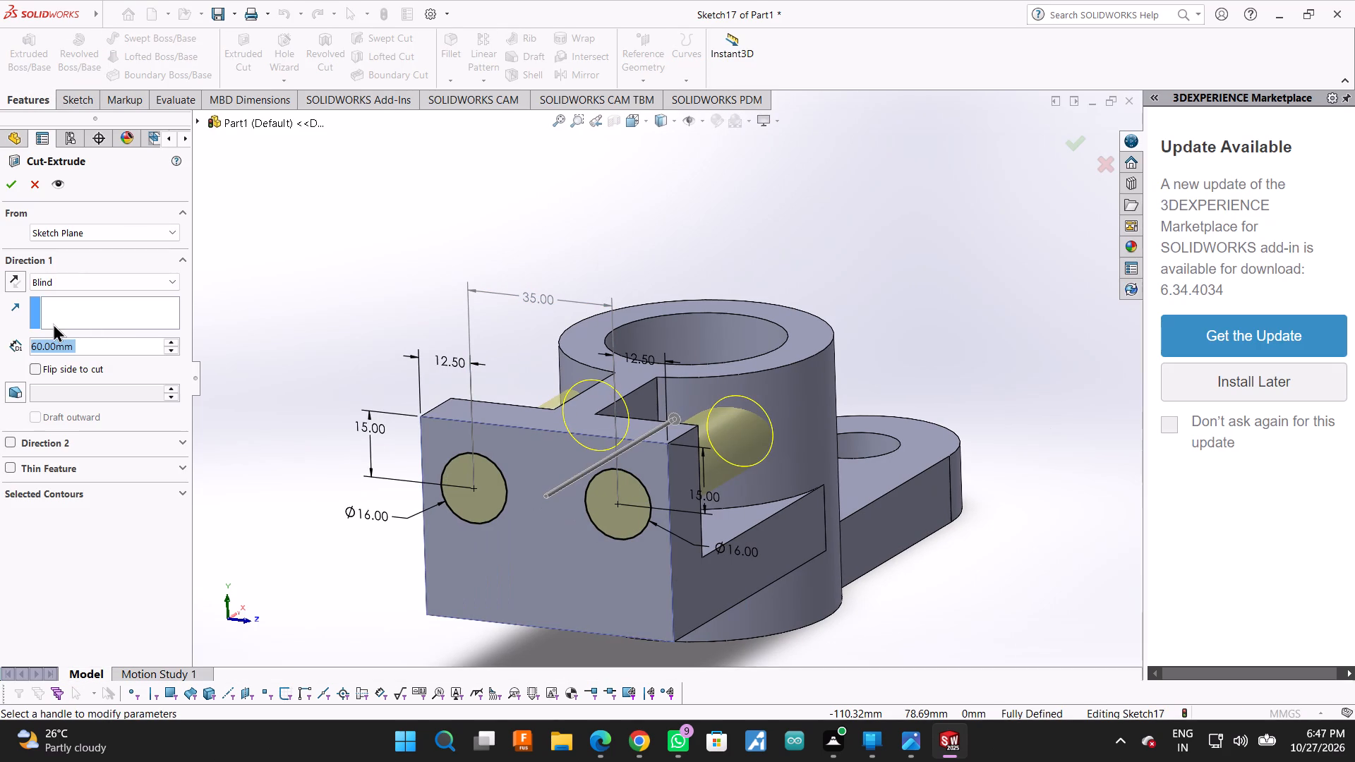
type("15")
key("Return")
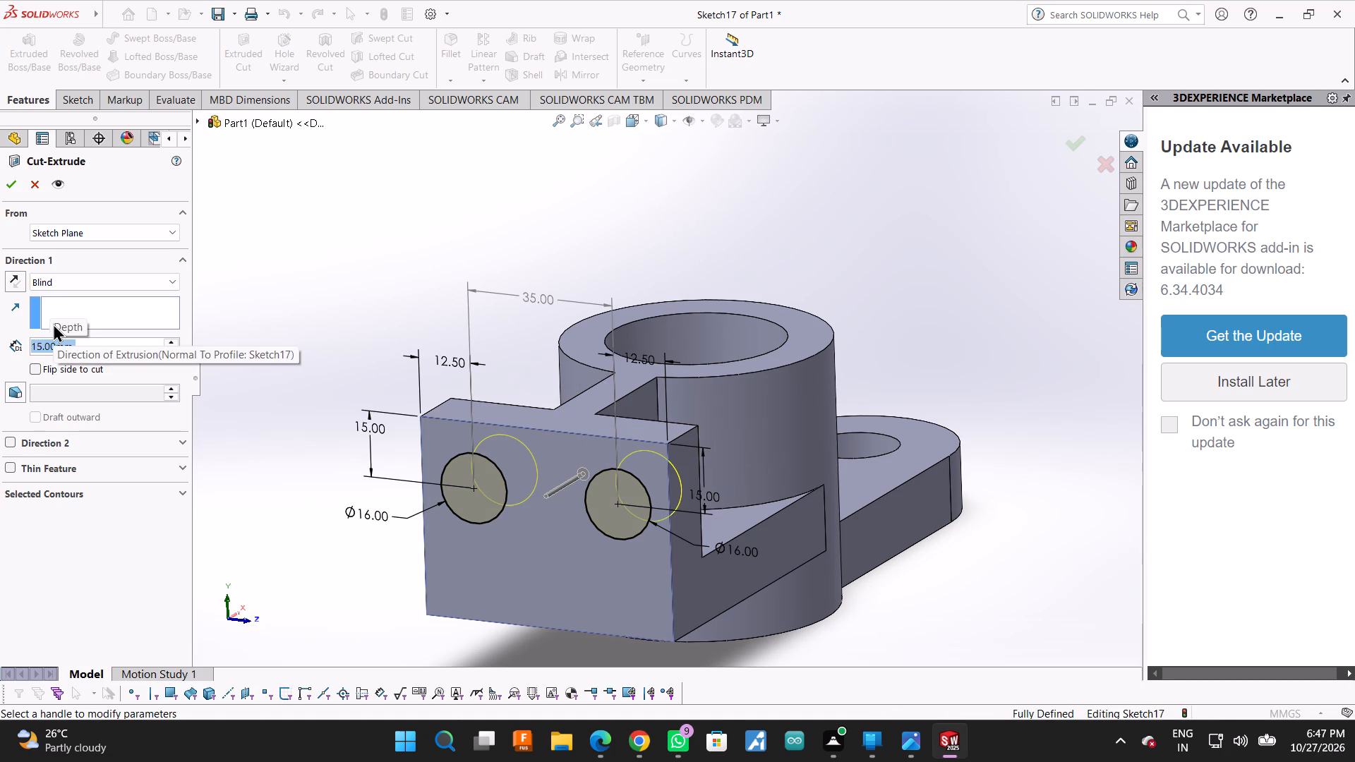
left_click(8, 184)
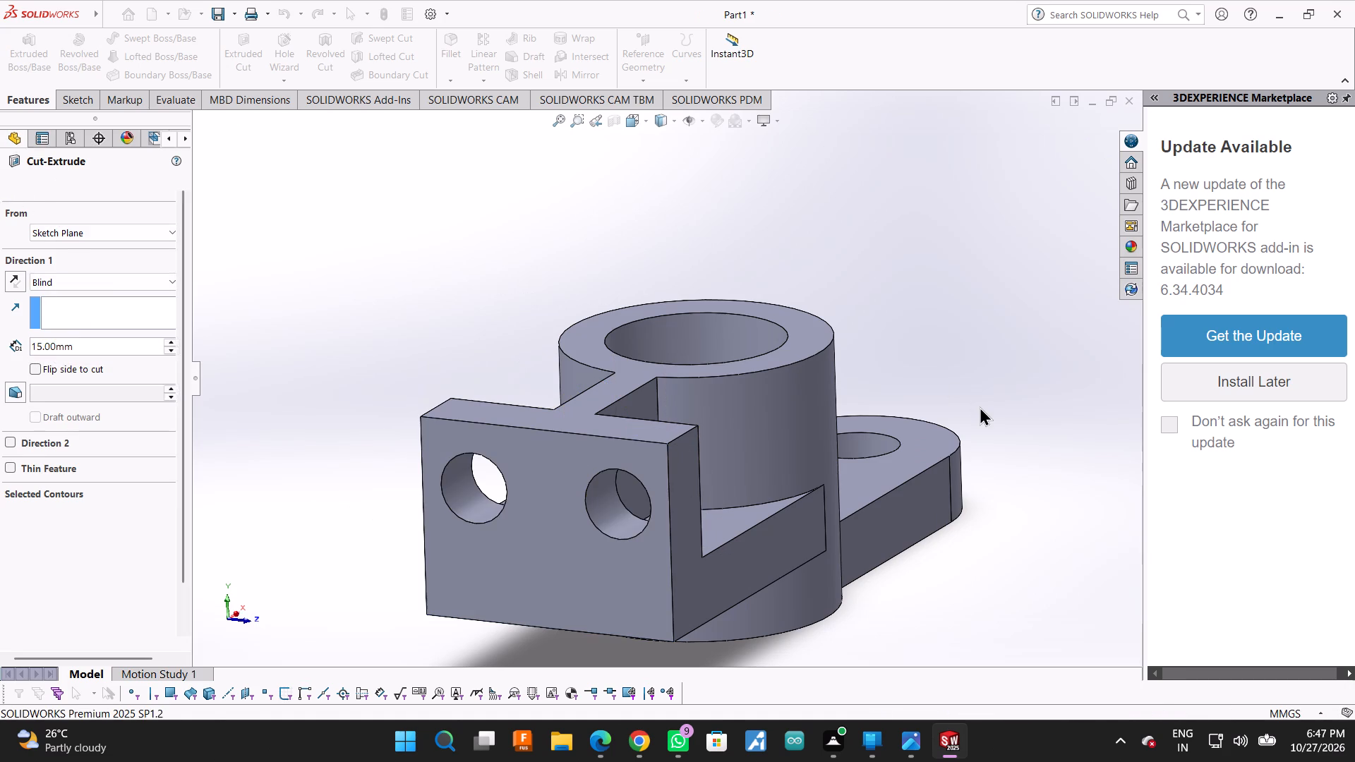
Collapse the 3DEXPERIENCE Marketplace pane to give the finished bracket the full viewing area.
middle_click_drag(1000, 375, 907, 509)
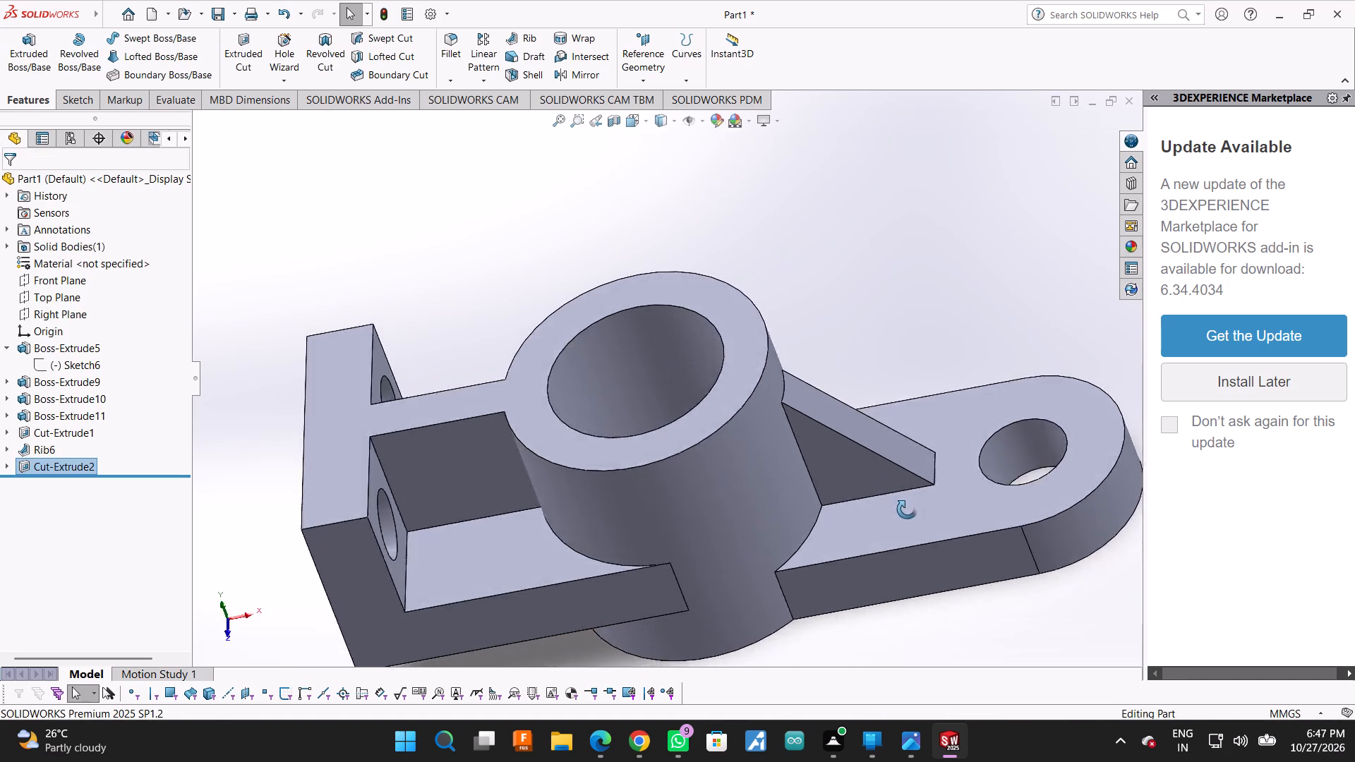
middle_click_drag(907, 509, 949, 347)
scroll(900, 396, "up", 4)
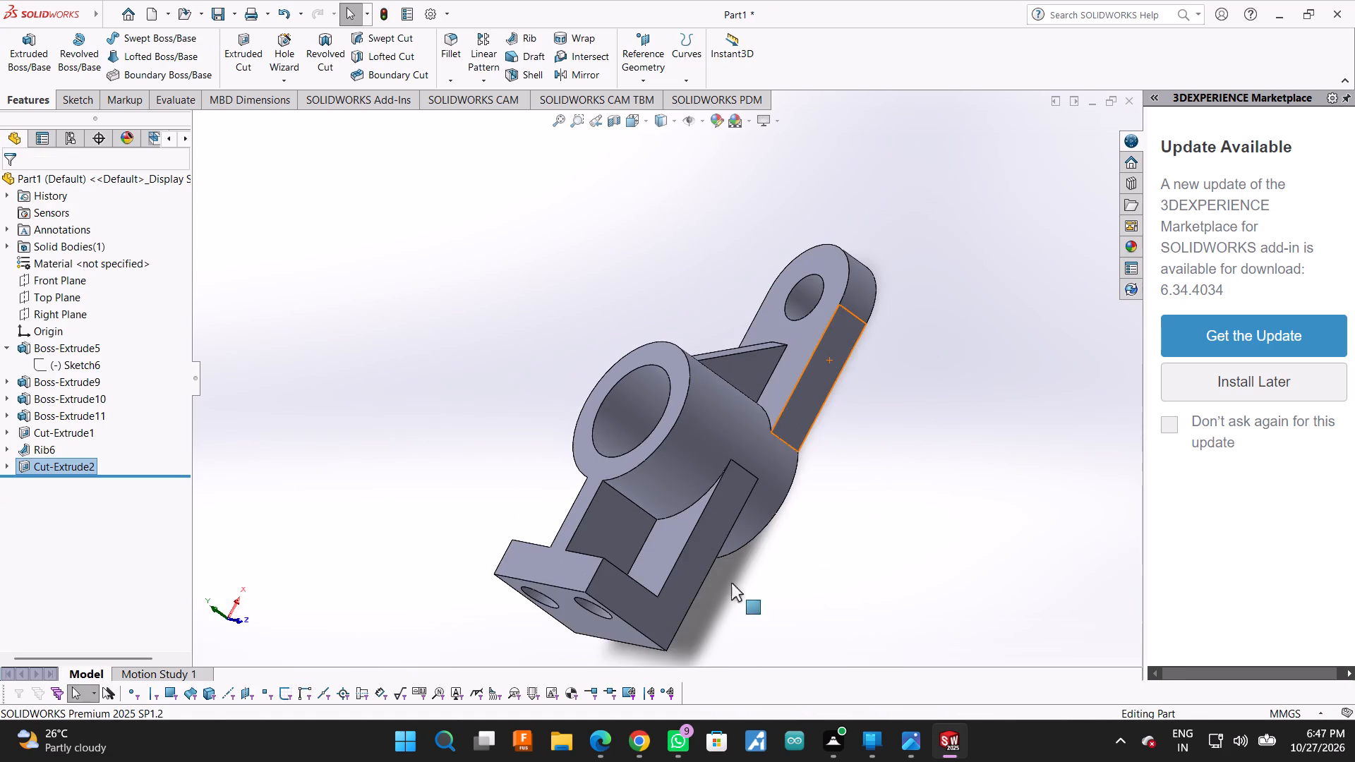
left_click_drag(1145, 538, 1315, 530)
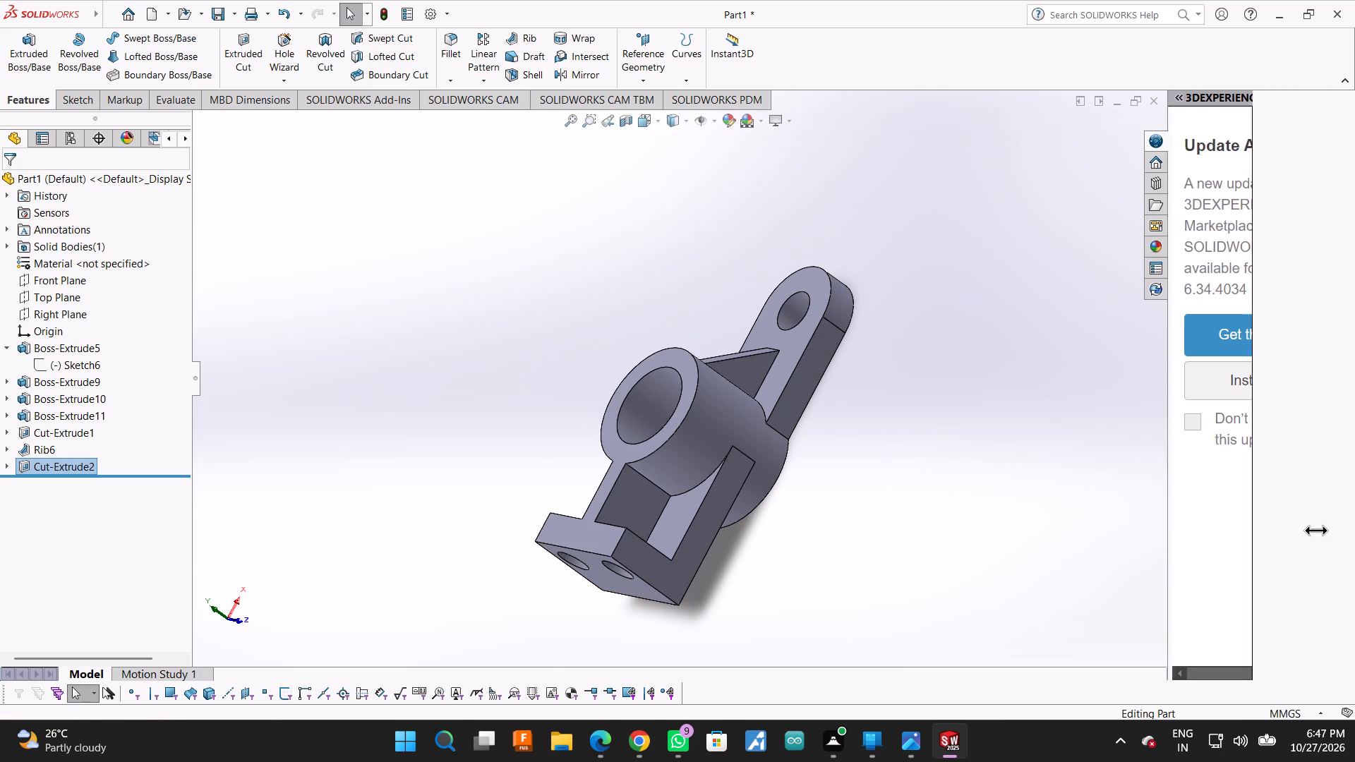
left_click_drag(1315, 530, 1354, 552)
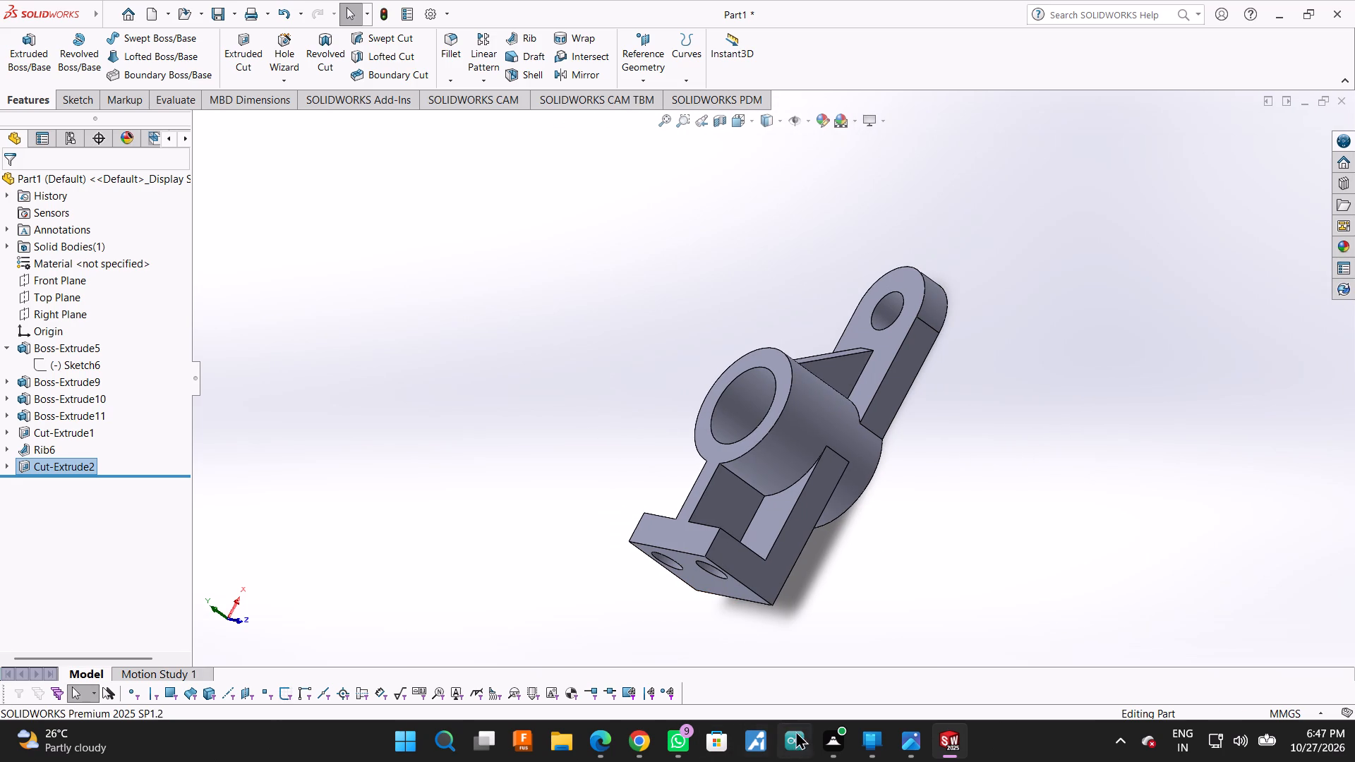
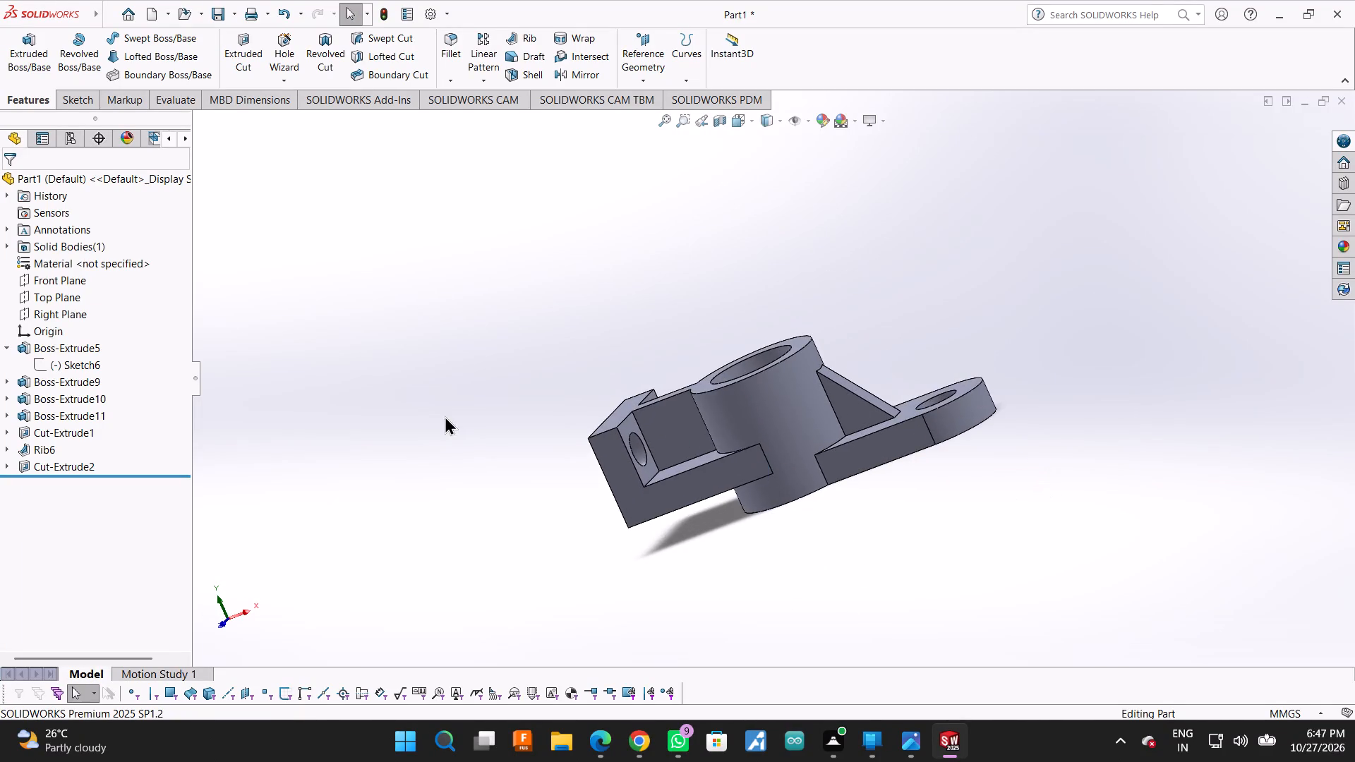
Examine the finished bracket from several sides, including the end-plate holes, hollow cylinder, rib and rounded arm.
scroll(445, 416, "up", 2)
middle_click_drag(948, 356, 1100, 385)
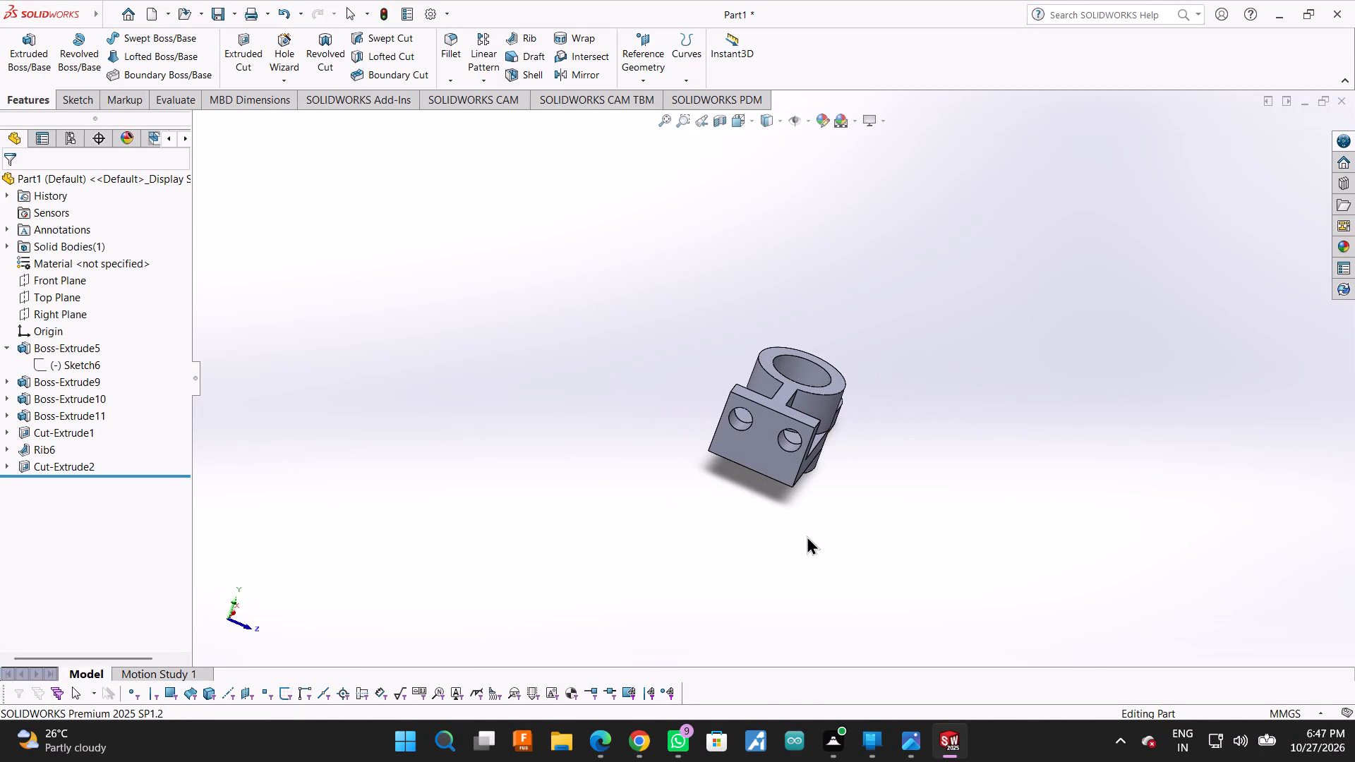
middle_click_drag(759, 516, 645, 433)
scroll(991, 350, "down", 3)
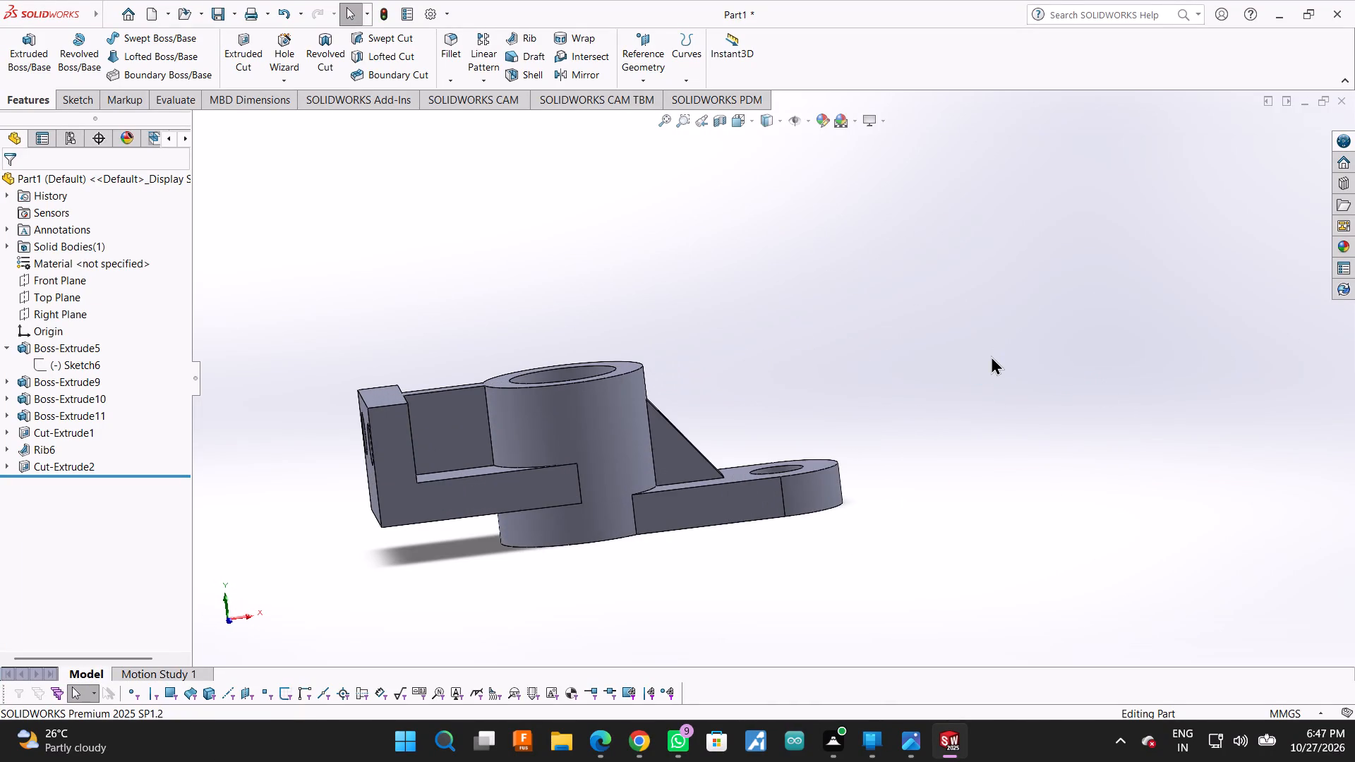
middle_click_drag(991, 356, 1001, 489)
scroll(923, 437, "down", 1)
scroll(1001, 489, "up", 4)
scroll(553, 288, "down", 1)
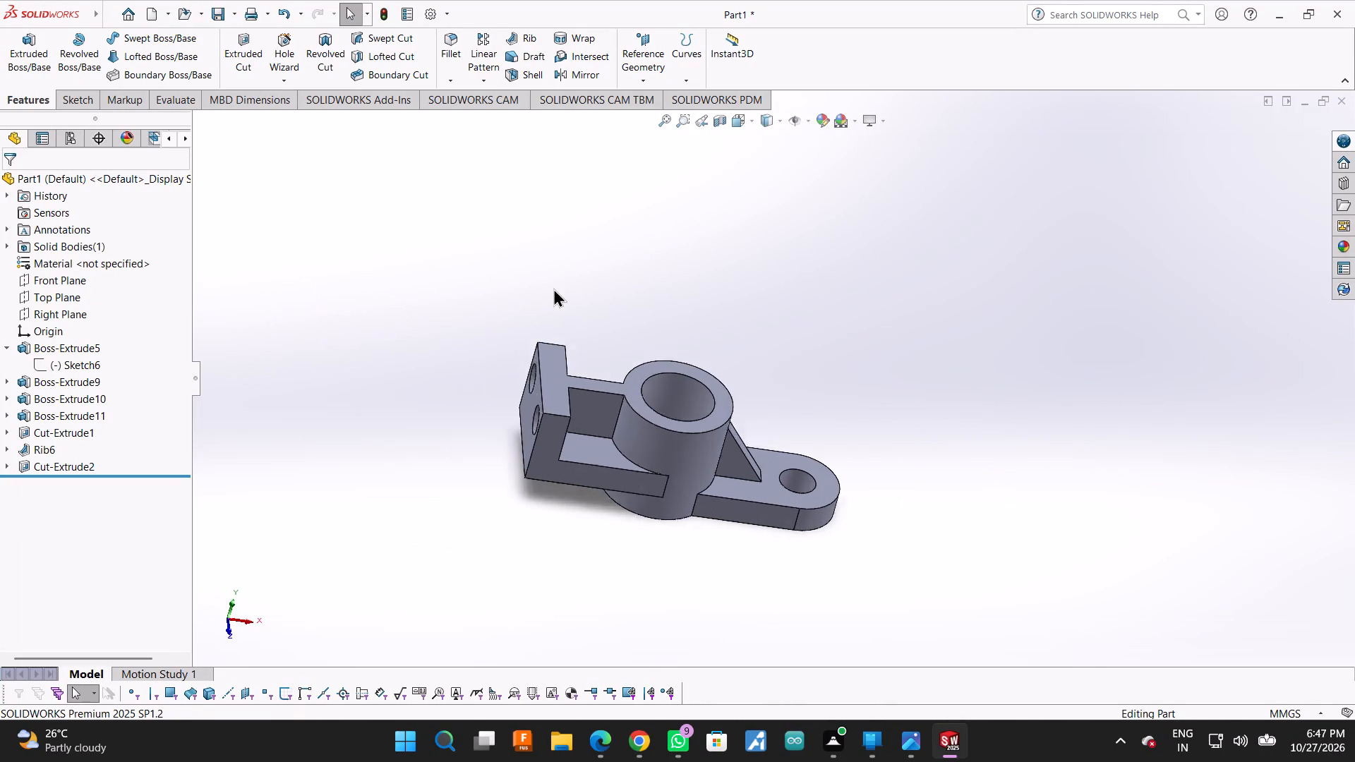
scroll(553, 288, "down", 2)
middle_click_drag(700, 344, 734, 361)
scroll(695, 341, "up", 2)
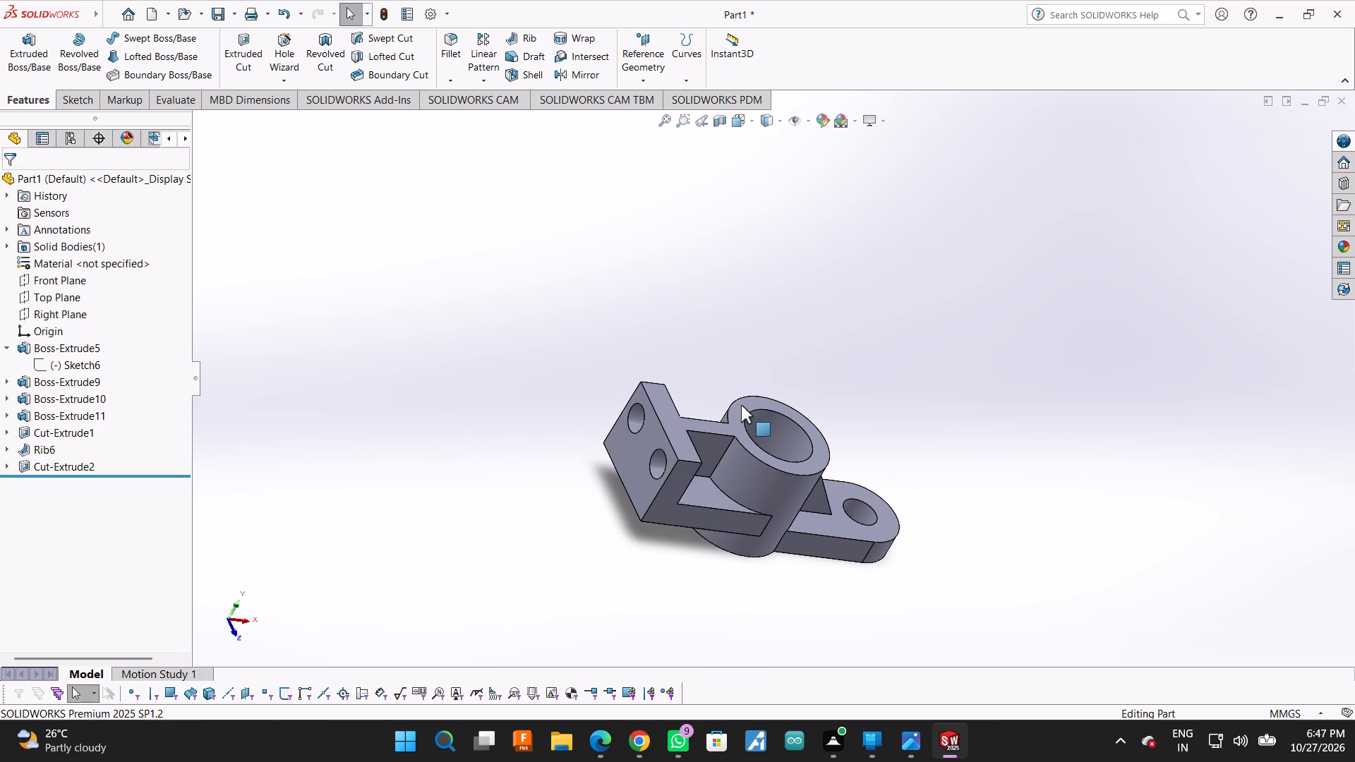
middle_click_drag(952, 414, 837, 385)
scroll(811, 427, "up", 3)
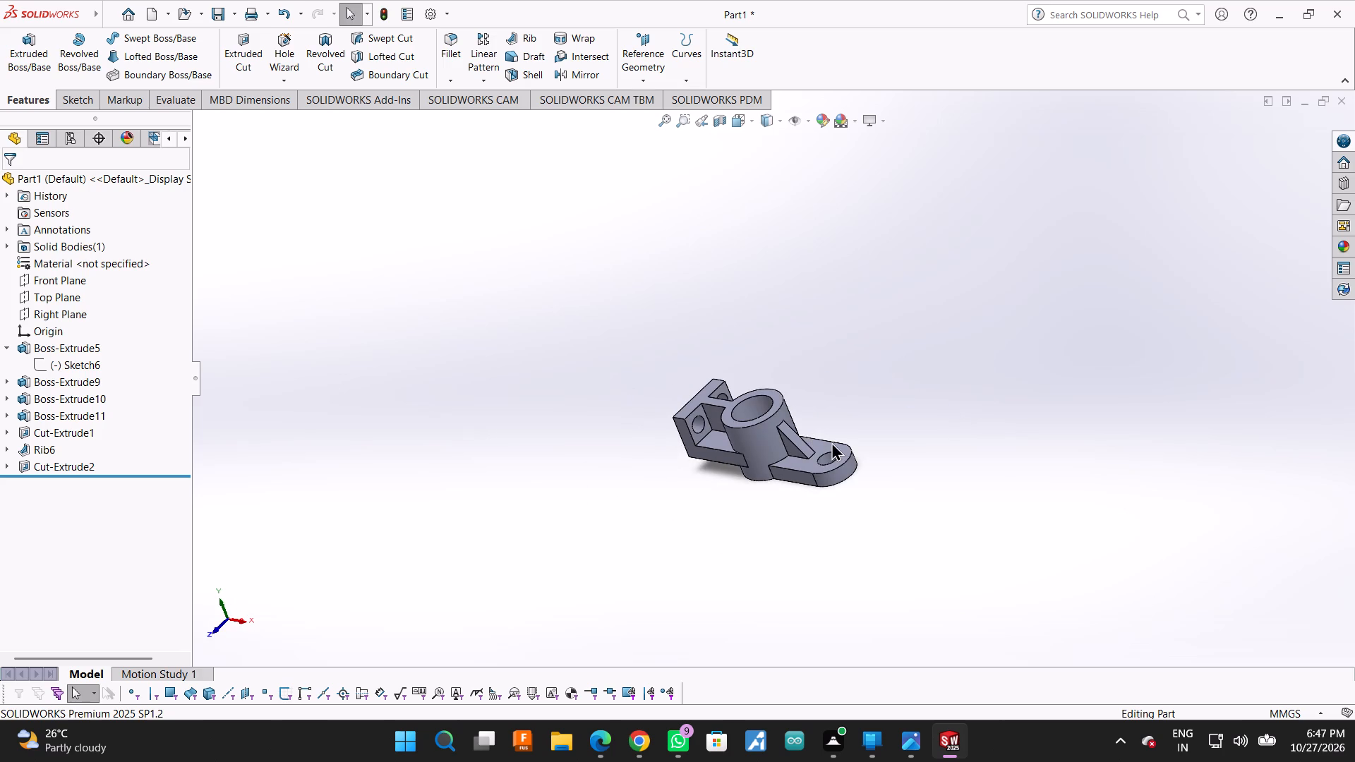
scroll(833, 442, "down", 3)
Set the bracket to the isometric view and collapse the 3DEXPERIENCE Marketplace pane.
key("space")
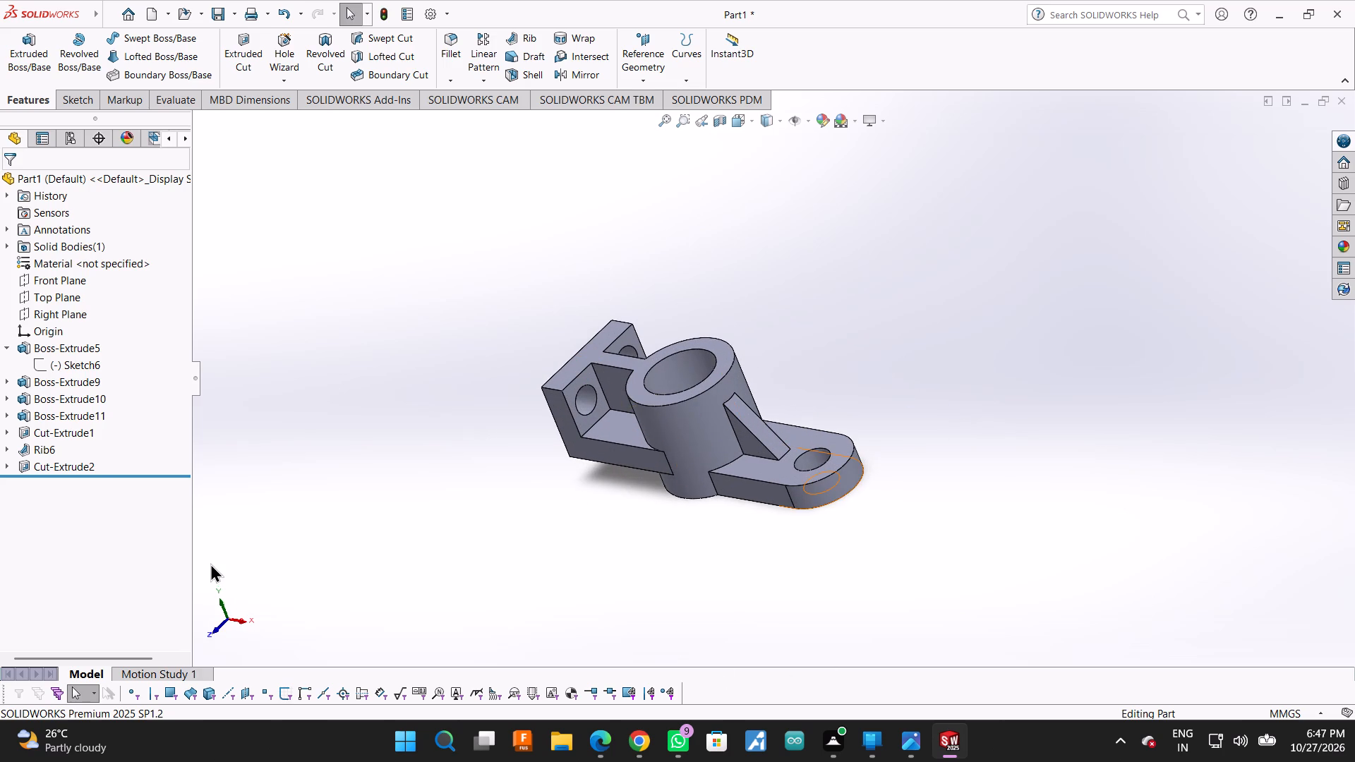
left_click(150, 64)
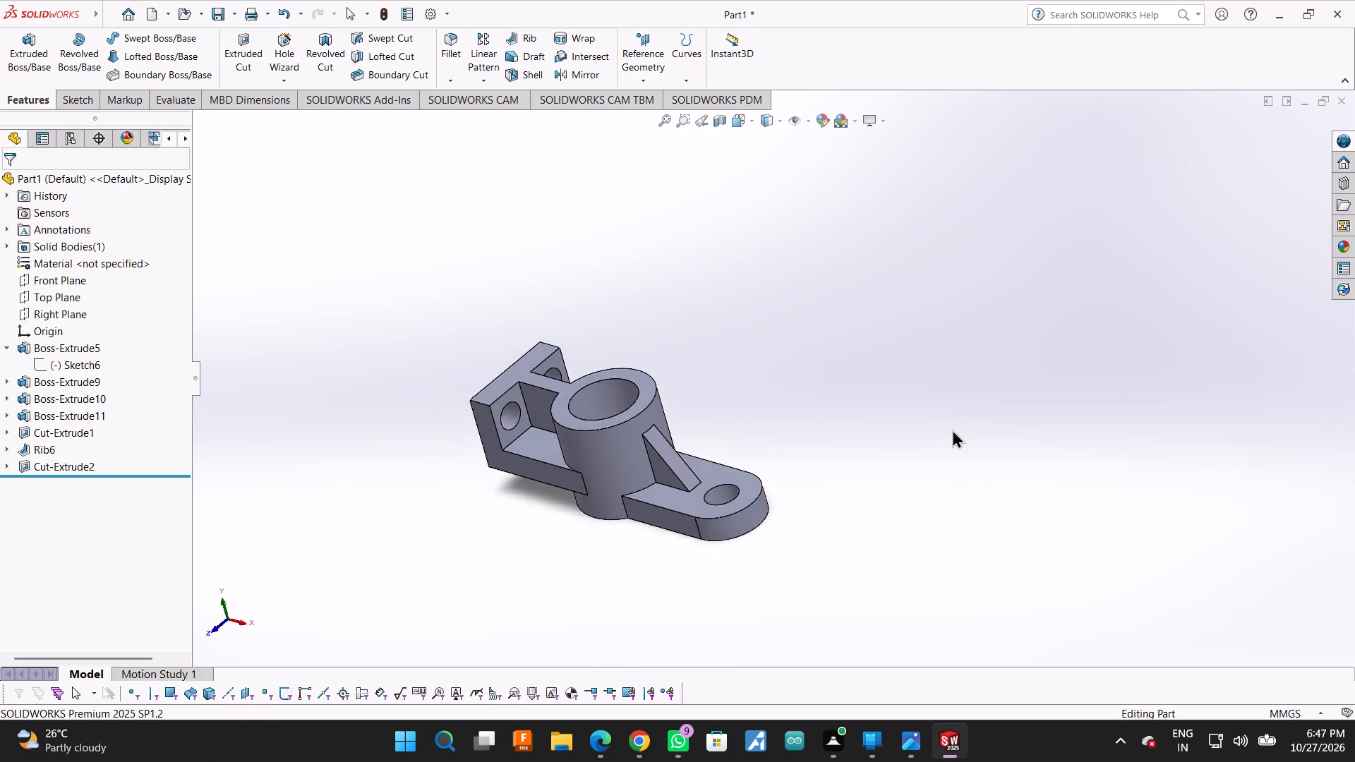
scroll(952, 429, "up", 1)
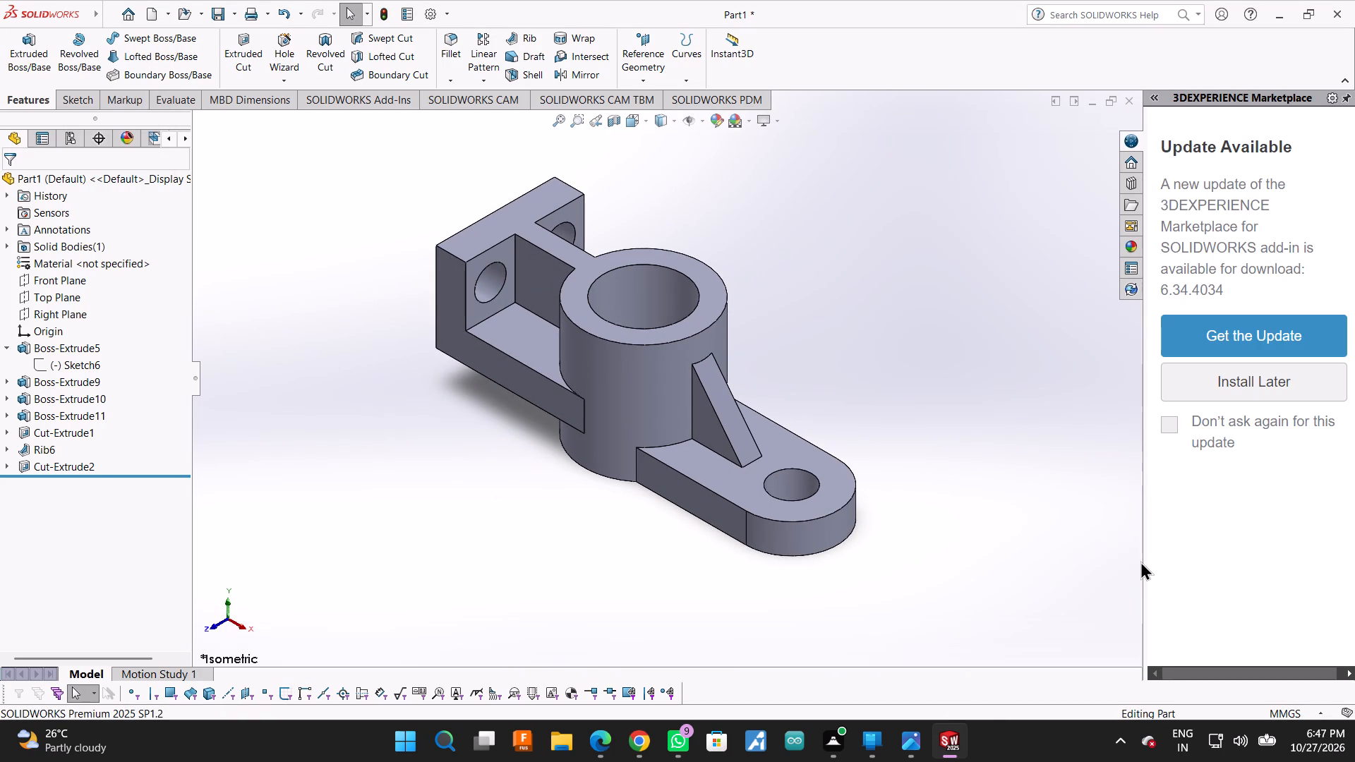
left_click_drag(1145, 560, 1354, 540)
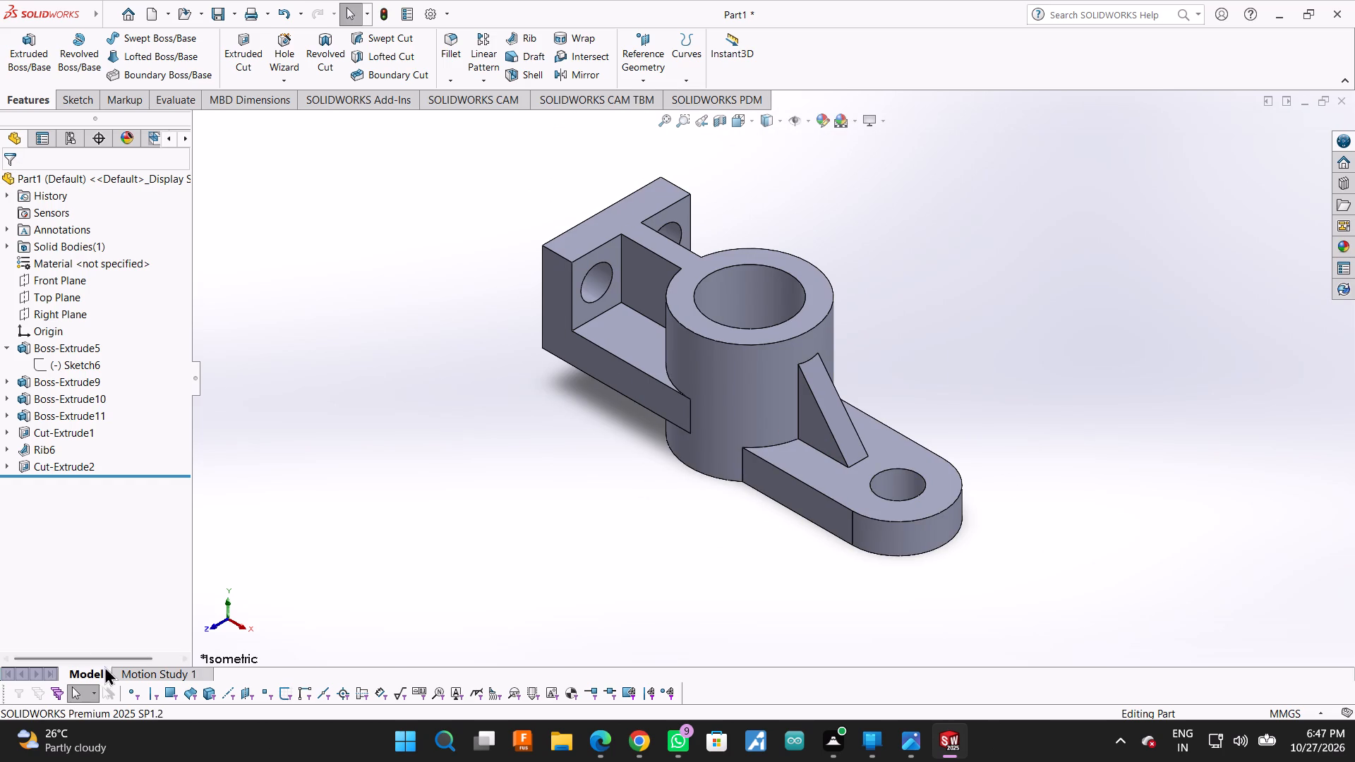
Save the part in the SYMBIOSIS folder as Flanged_Support_Bracket, copying the name from the Part Name Identification chat in Chrome.
key("ctrl+s")
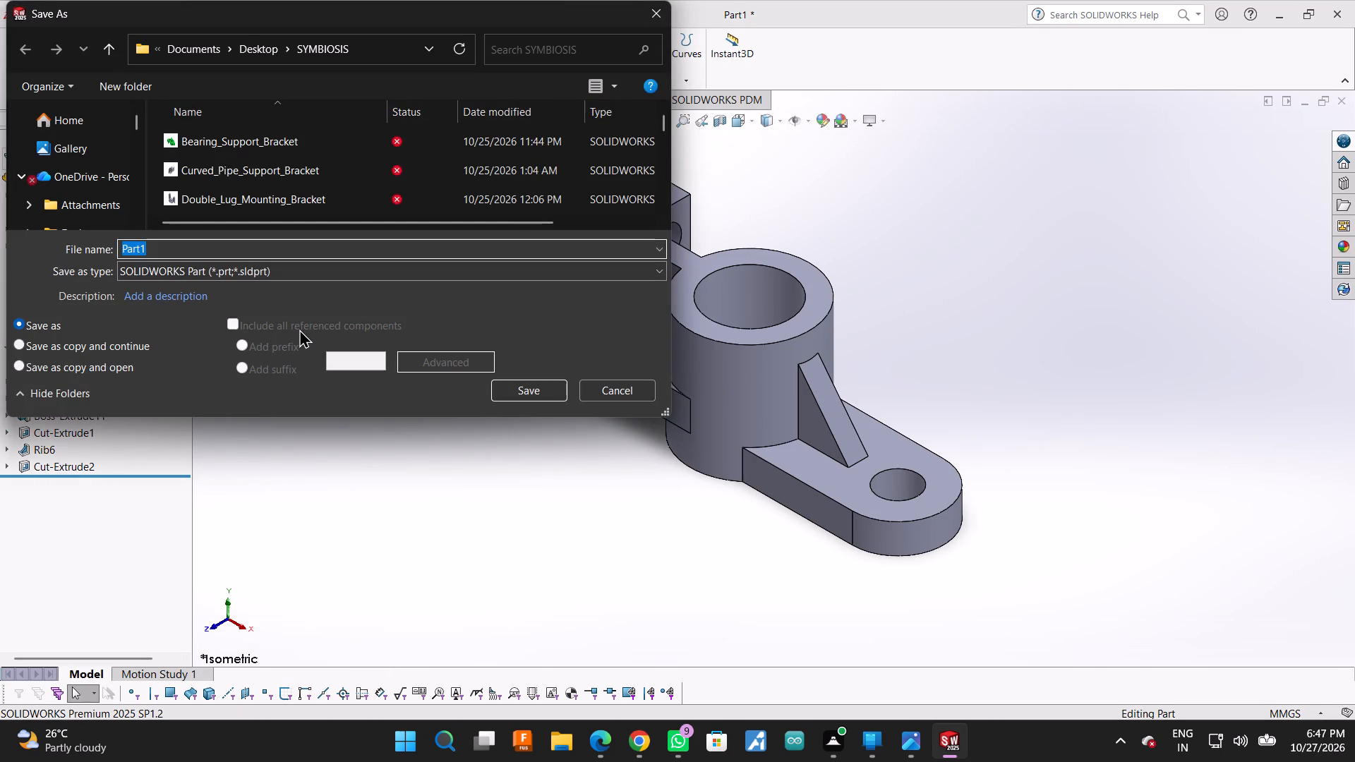
key("ctrl+v")
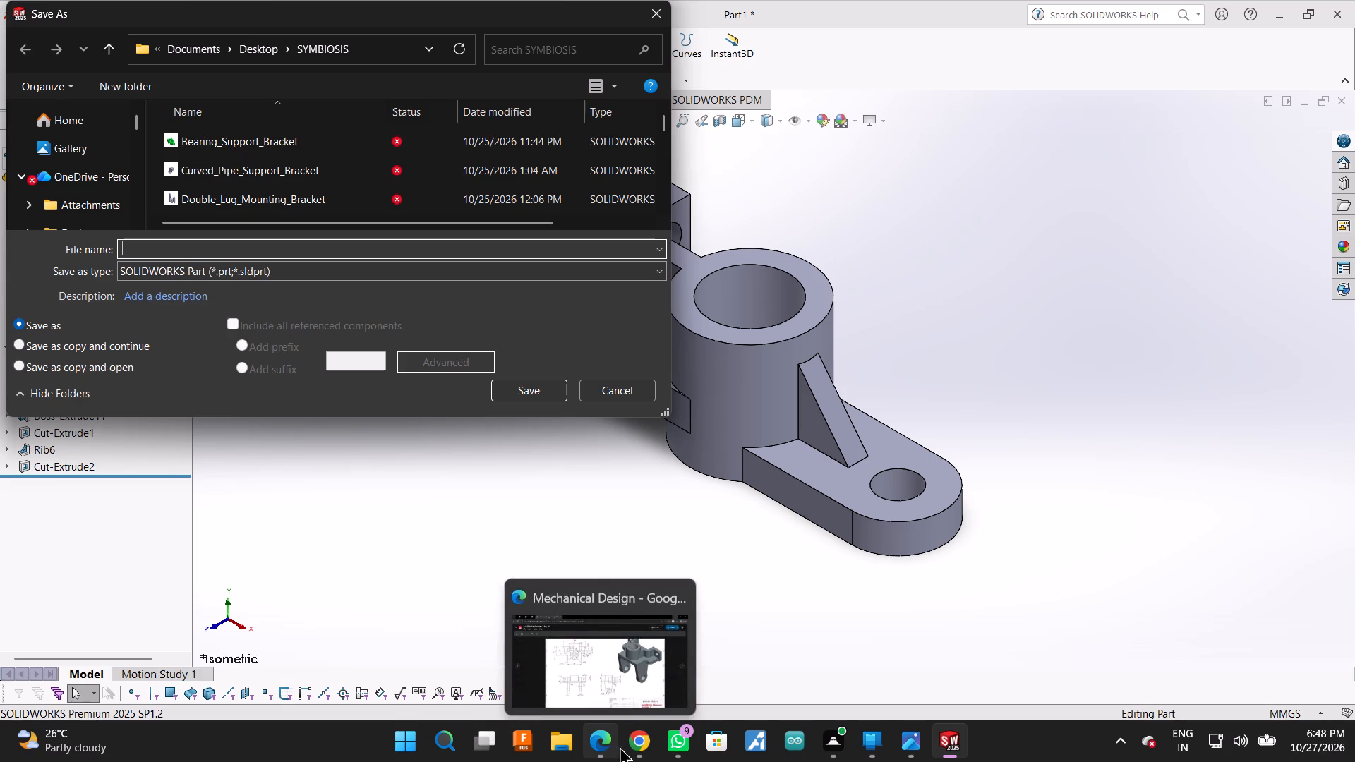
left_click(629, 752)
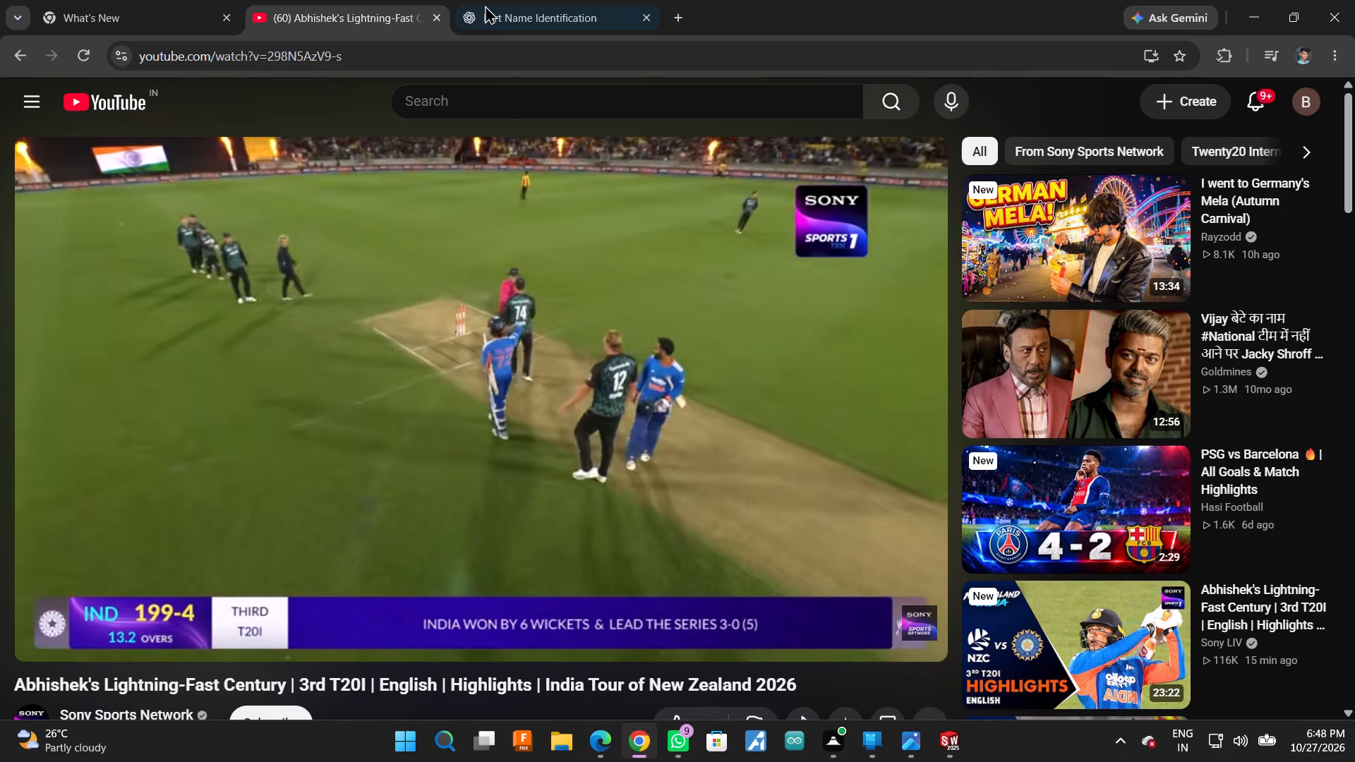
left_click(487, 4)
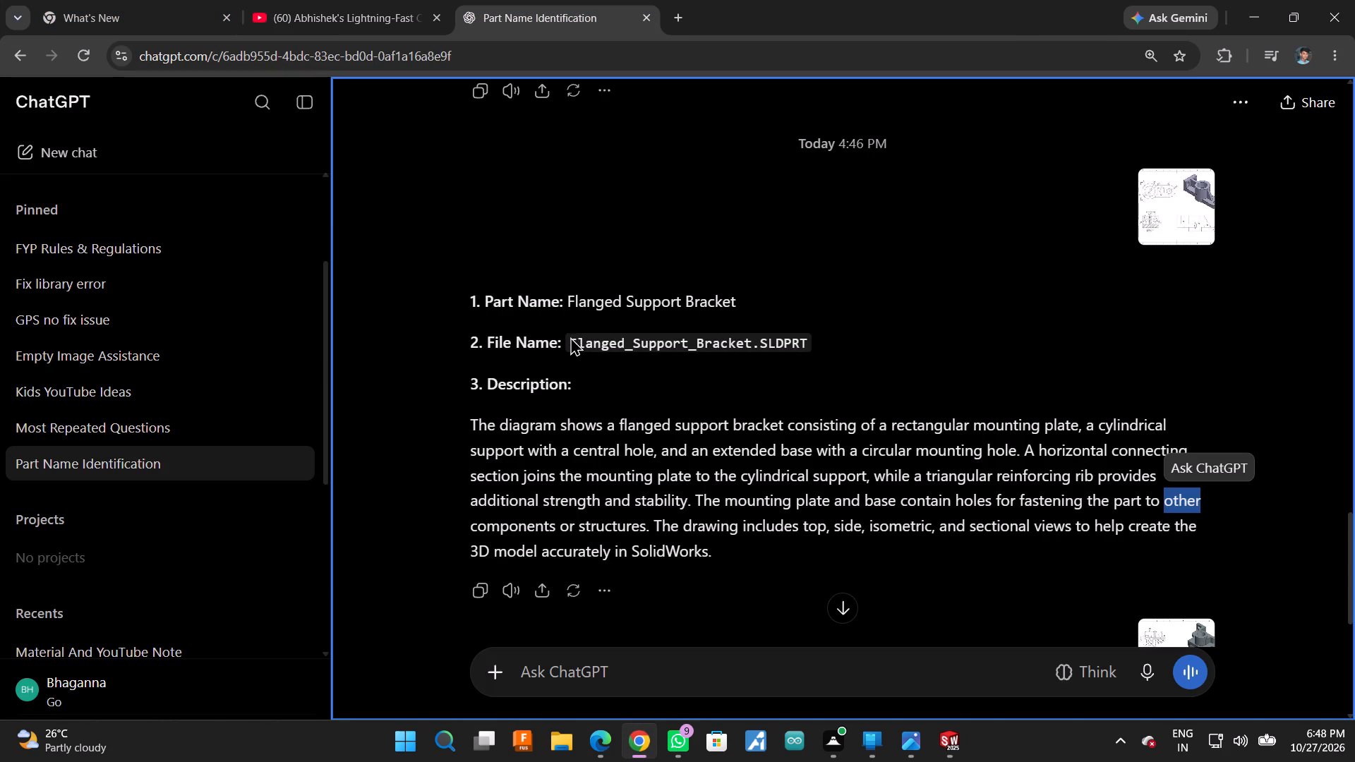
left_click_drag(569, 337, 678, 363)
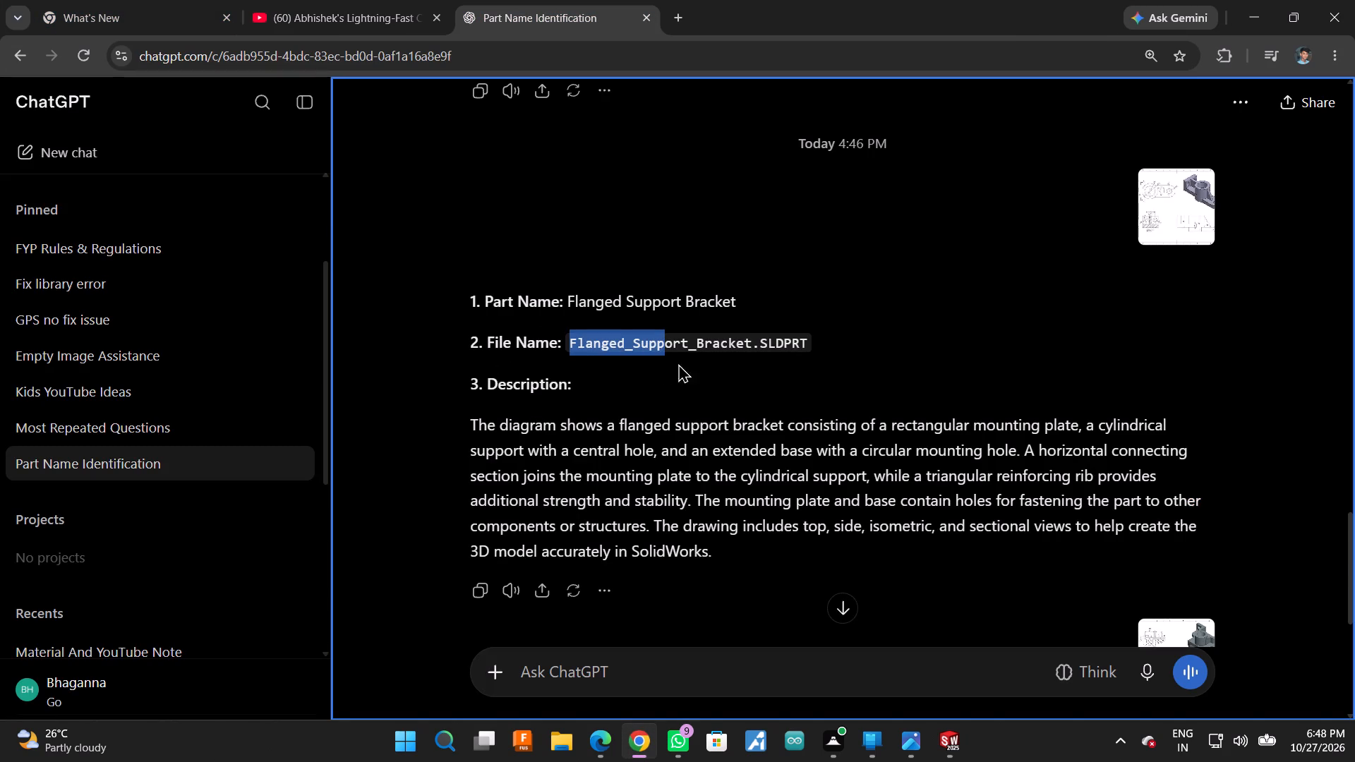
left_click_drag(678, 363, 754, 352)
key("ctrl+c")
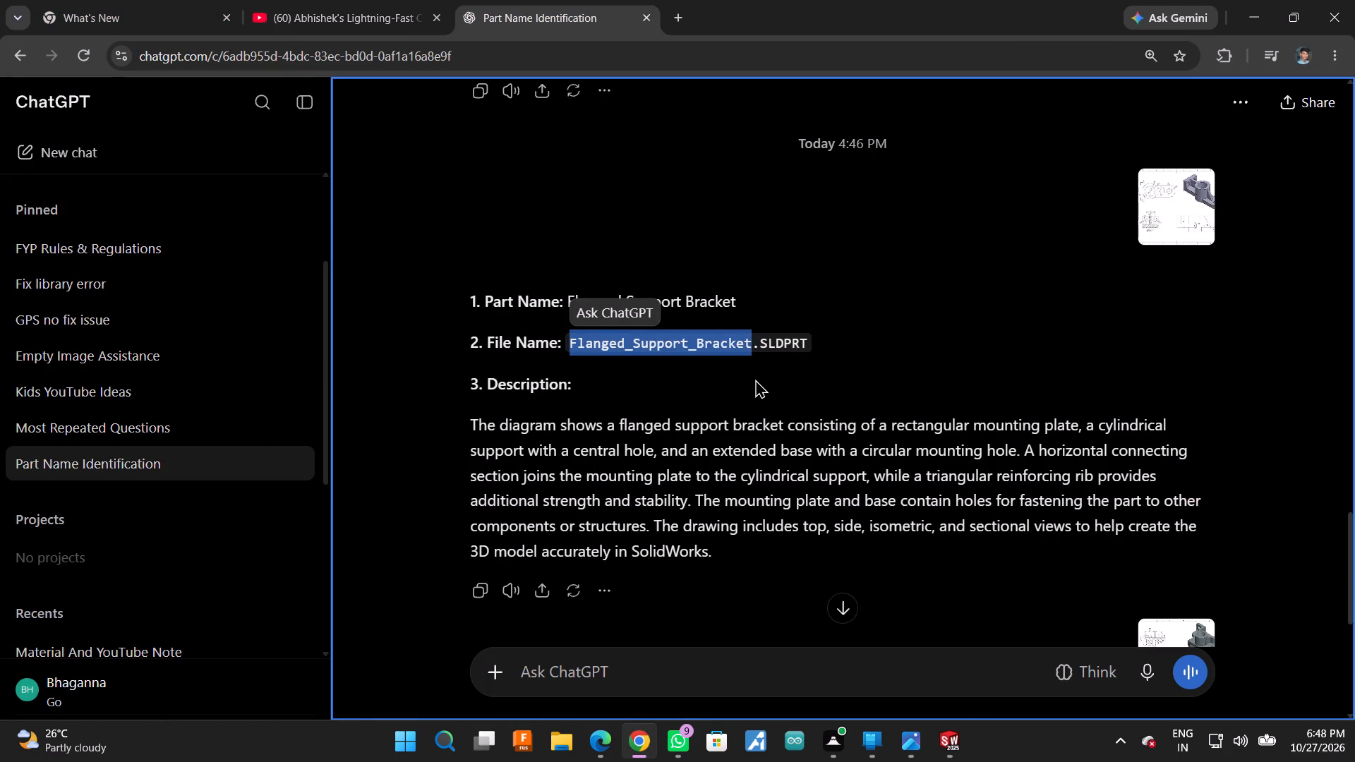
key("alt+Tab")
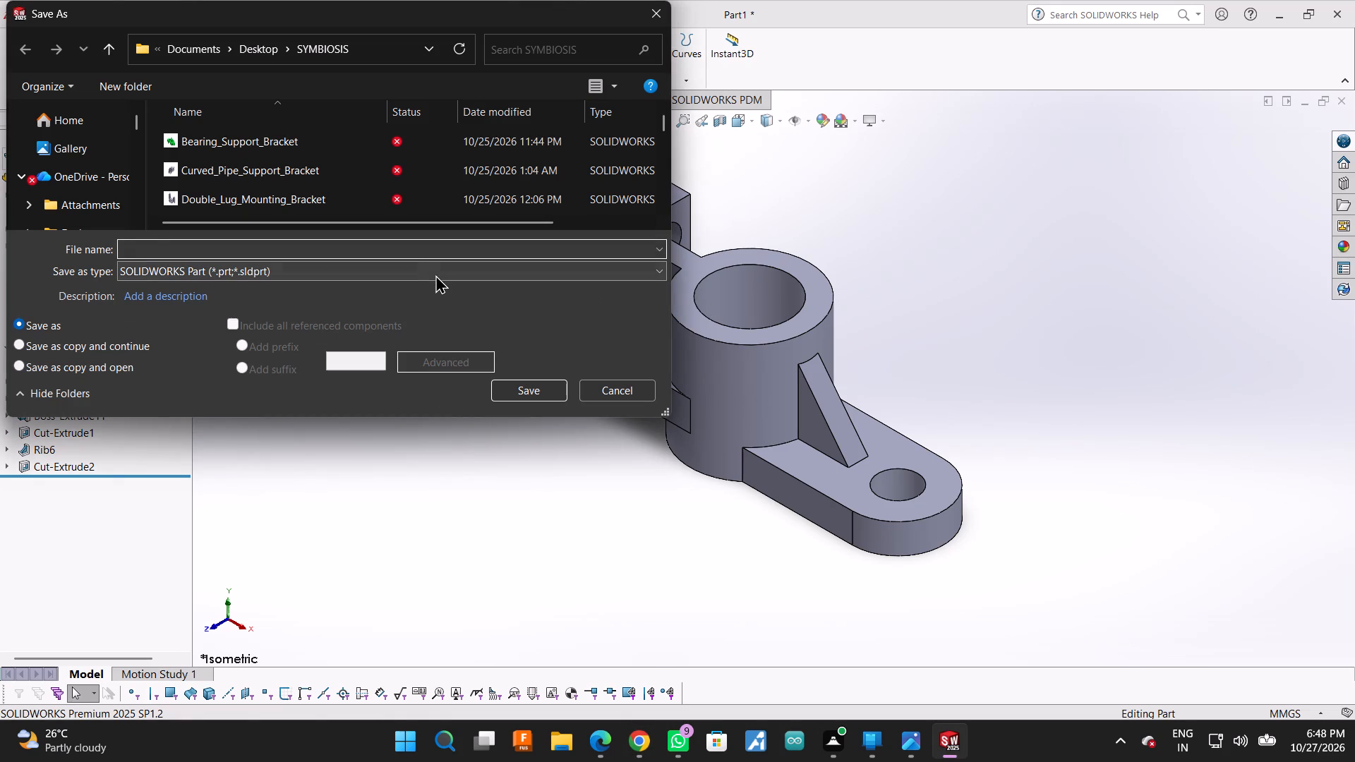
key("ctrl+v")
key("Return")
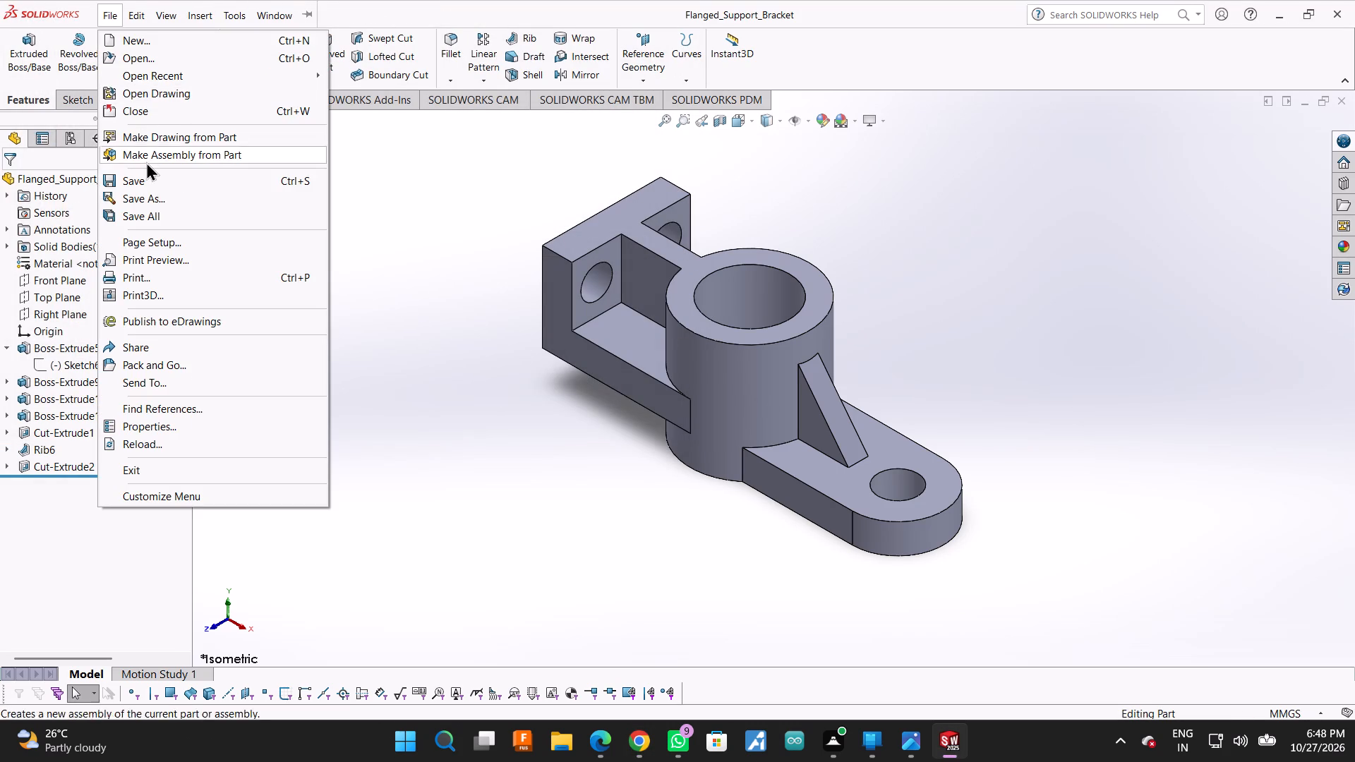
Save a copy of Flanged_Support_Bracket in the SYMBIOSIS folder as Adobe Portable Document Format (*.pdf).
left_click(155, 200)
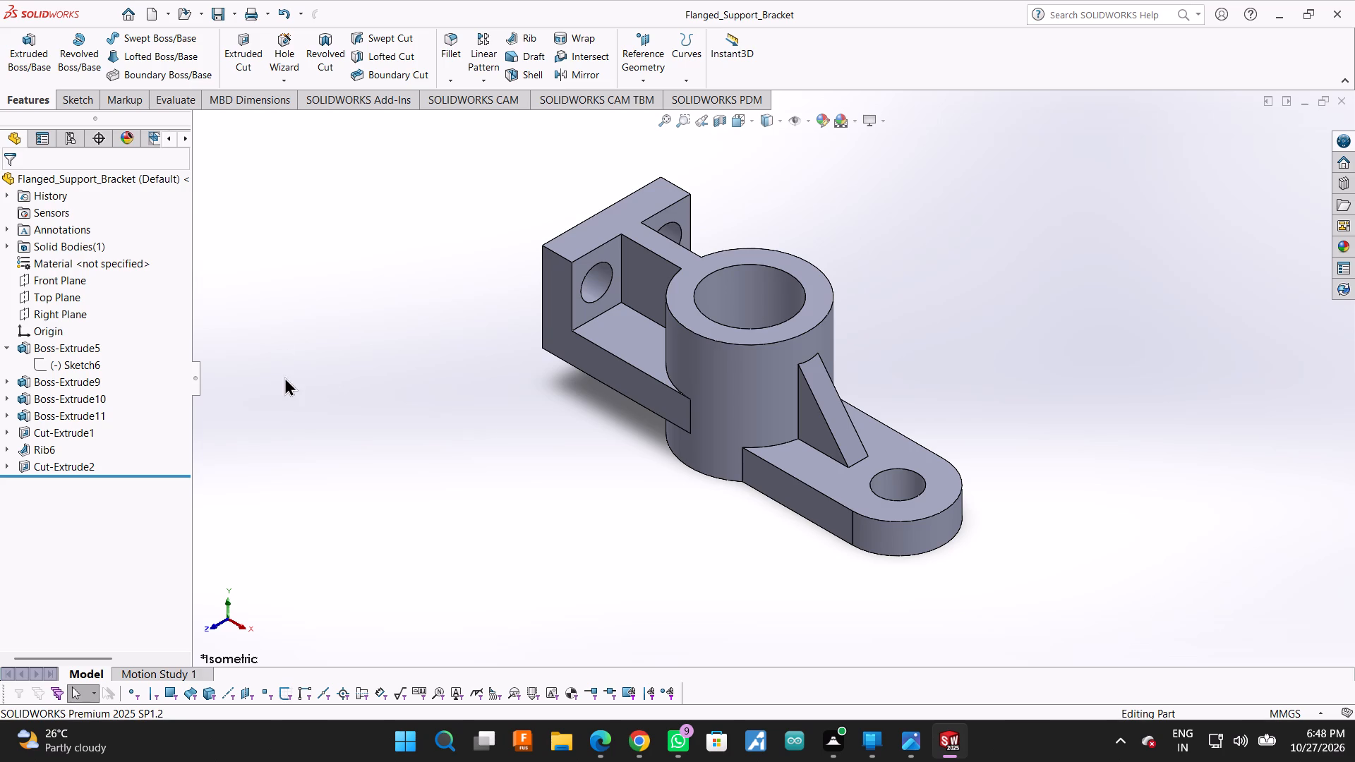
left_click(325, 283)
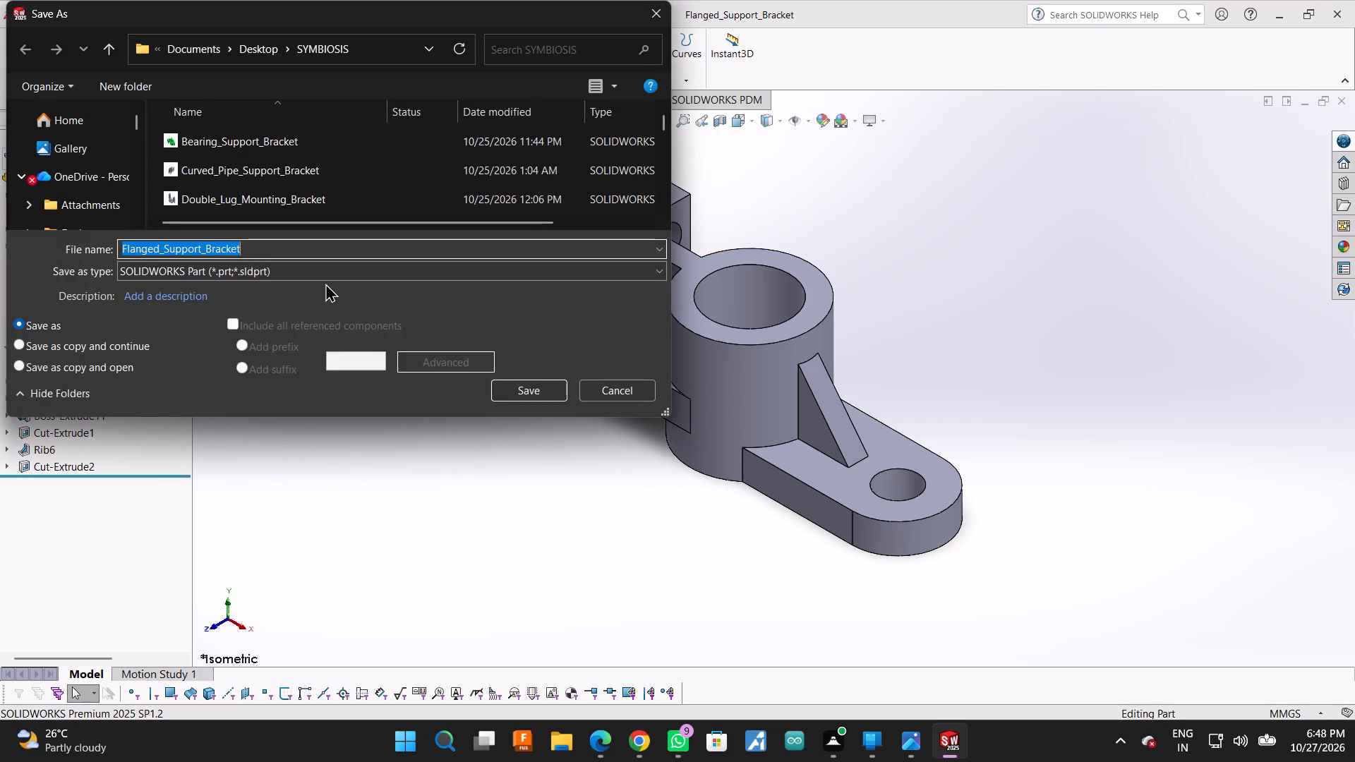
left_click(327, 277)
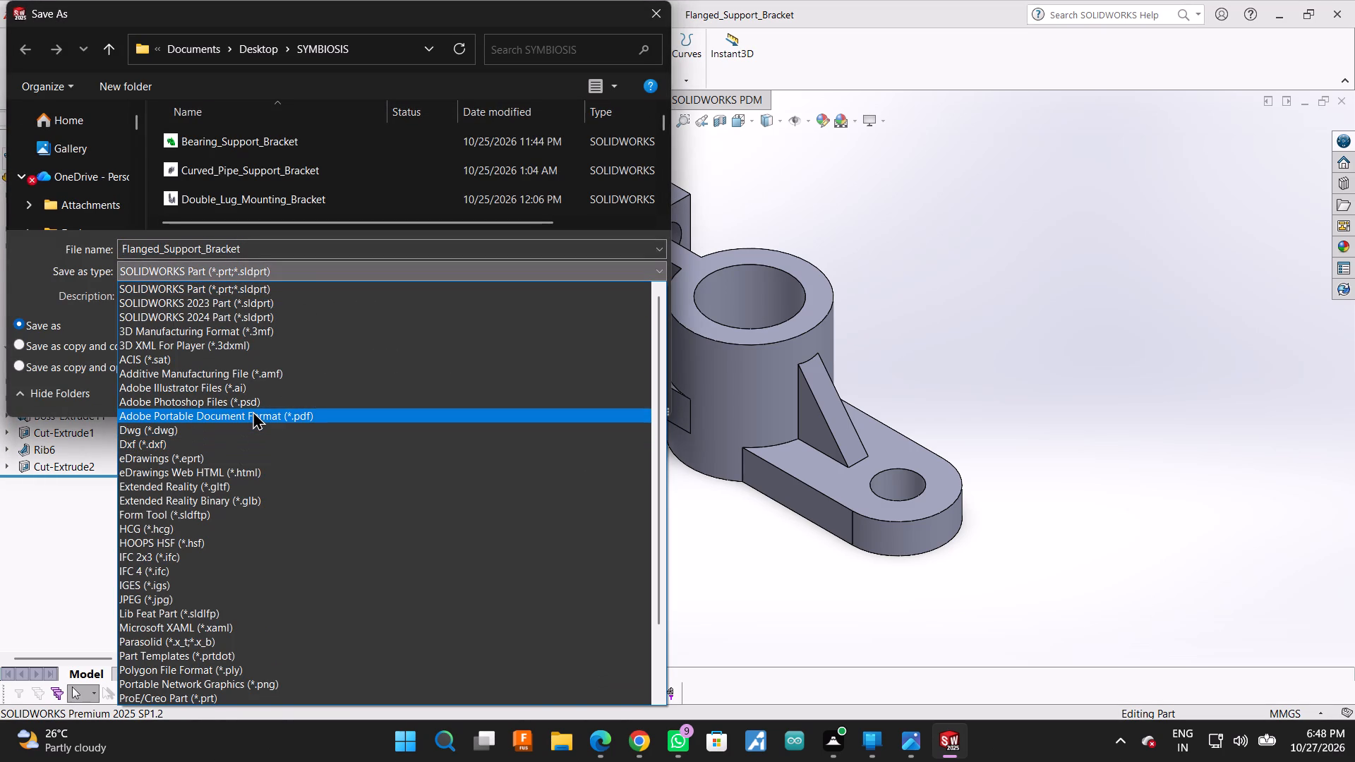
left_click(253, 411)
left_click(538, 425)
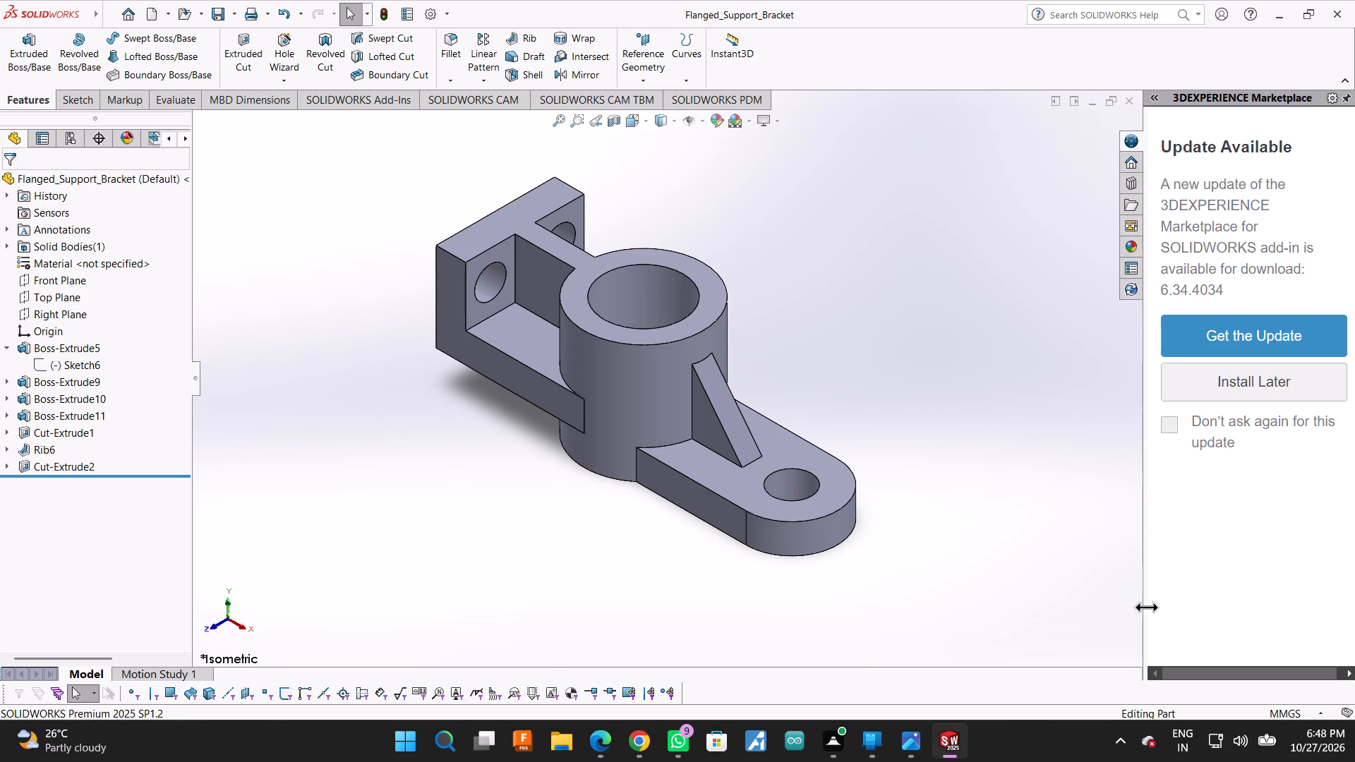
Collapse the 3DEXPERIENCE Marketplace pane to give the bracket the full viewing area.
left_click_drag(1146, 610, 1354, 586)
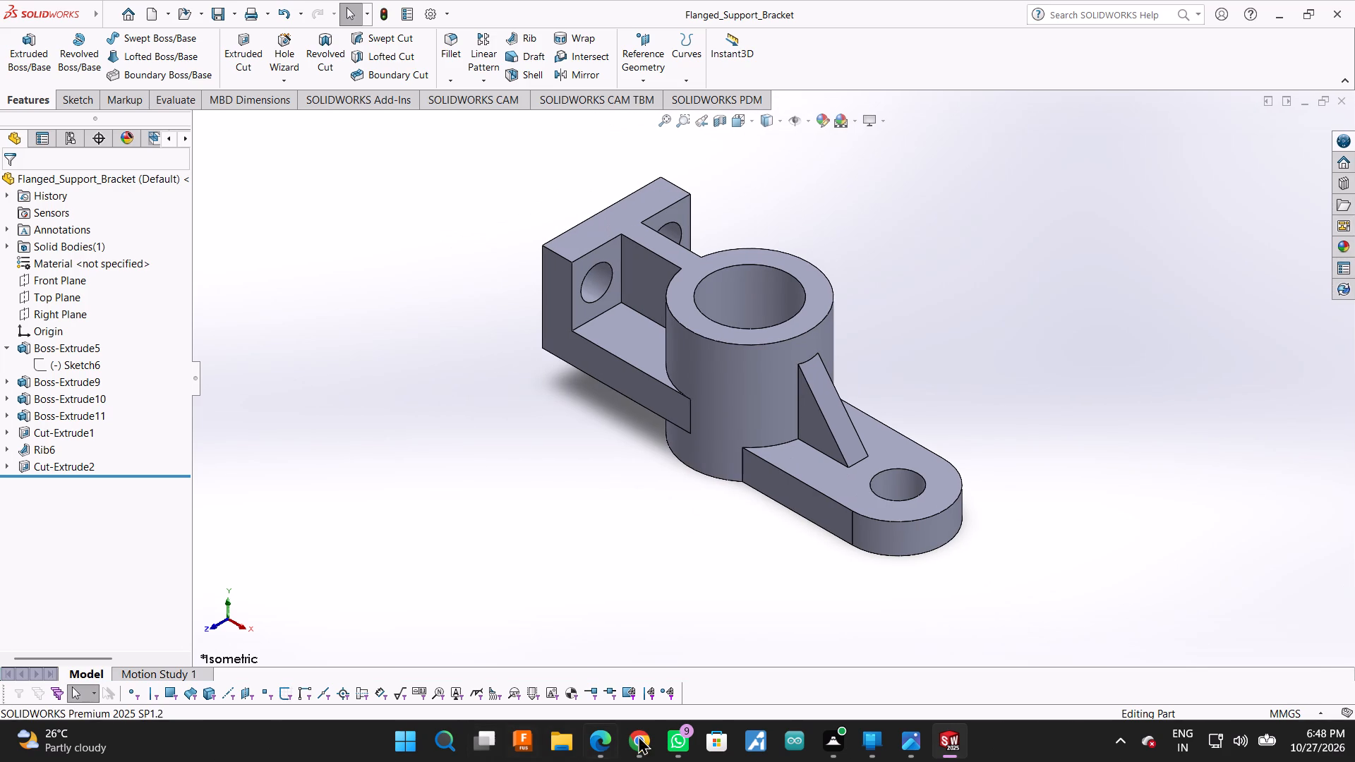